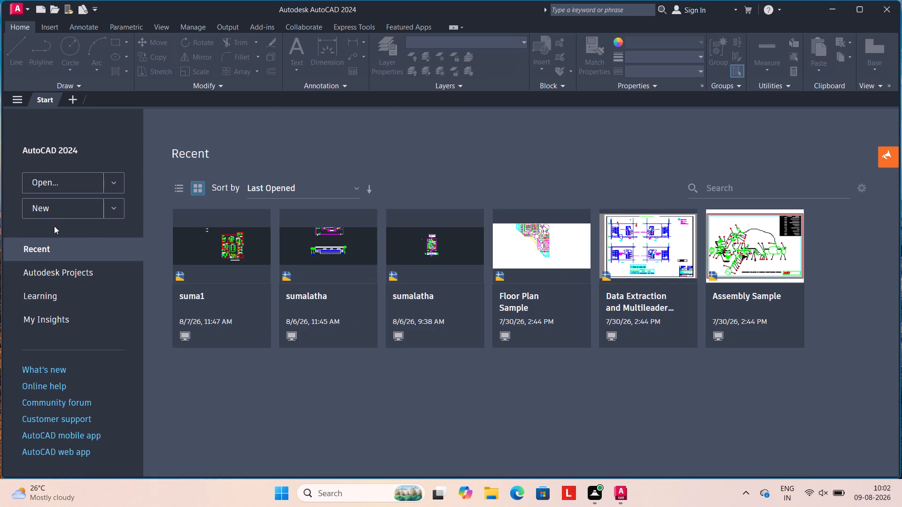
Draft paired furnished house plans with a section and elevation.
Start a new blank drawing.
click(62, 208)
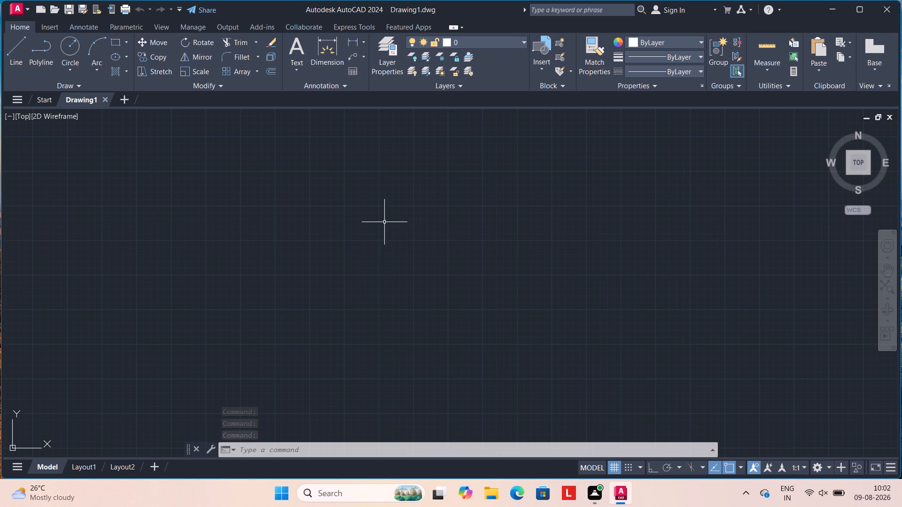
Configure the drawing units to Engineering length with 0'-0.0" precision and an insertion scale in inches.
text(UN)
key(Return)
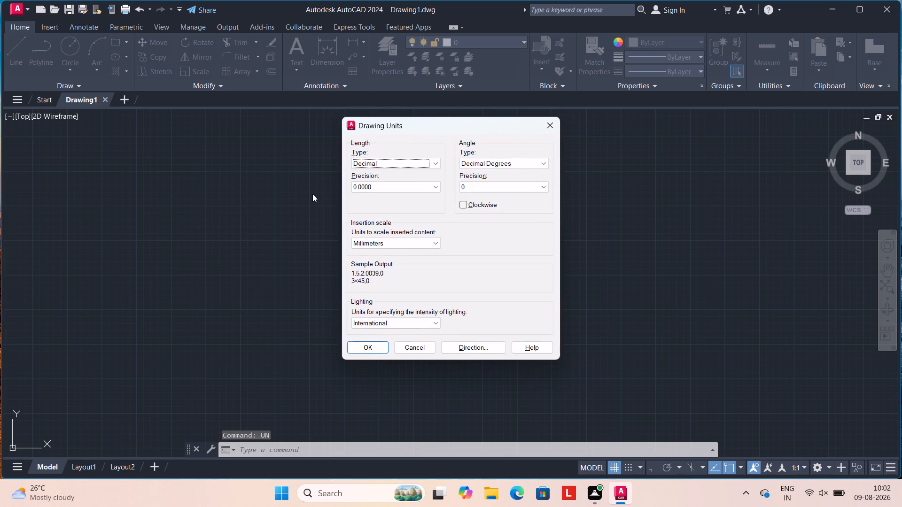
click(435, 161)
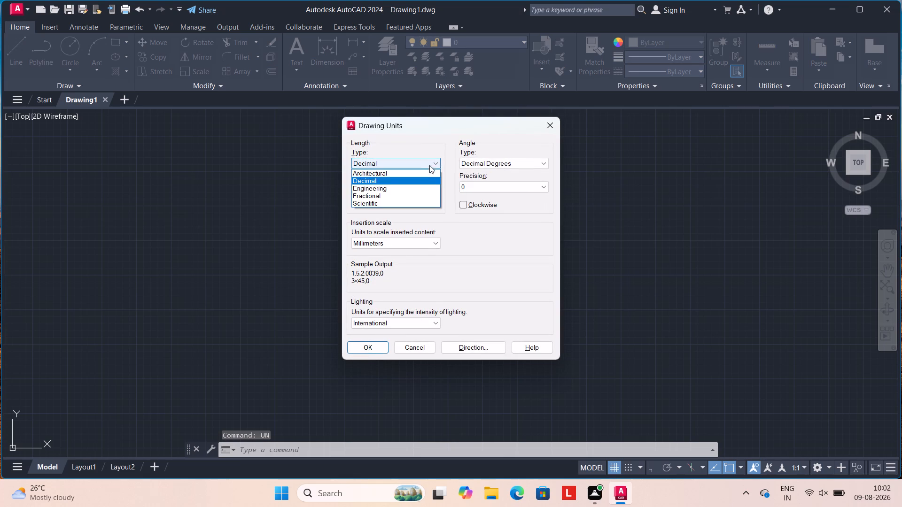
click(412, 190)
click(438, 187)
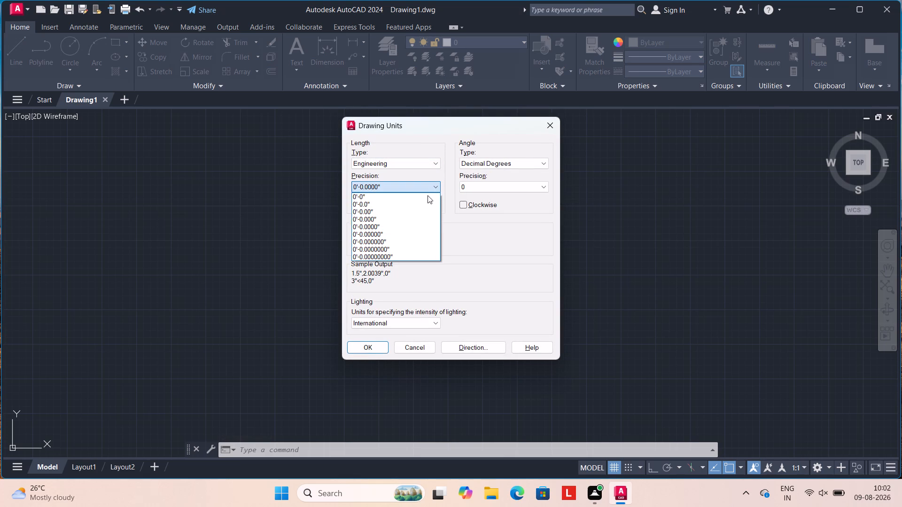
click(423, 207)
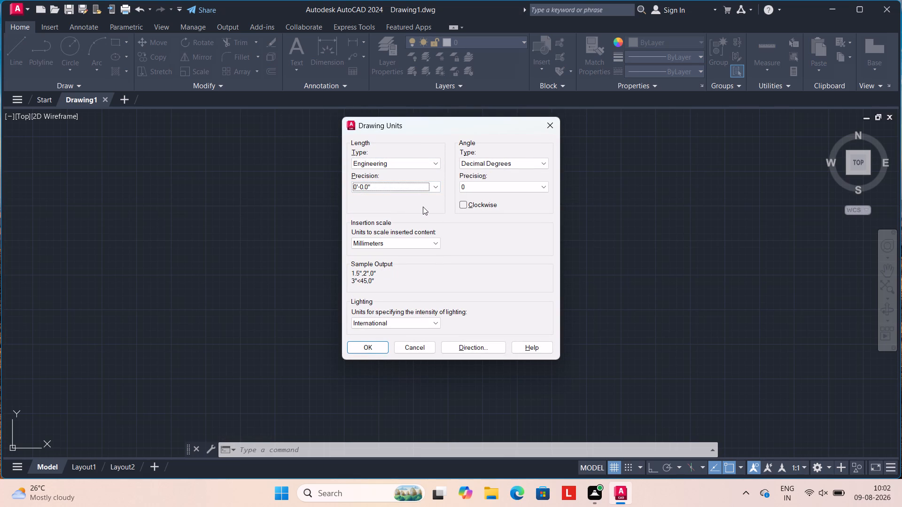
click(433, 242)
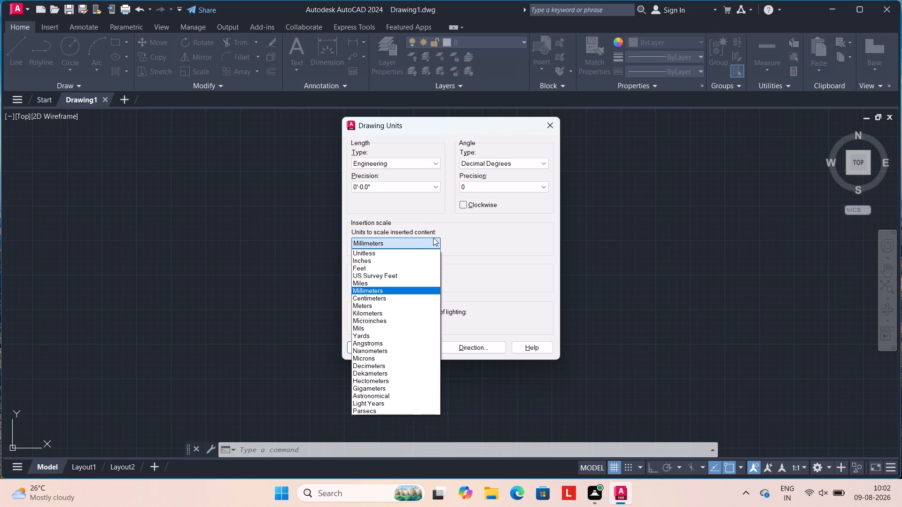
click(415, 258)
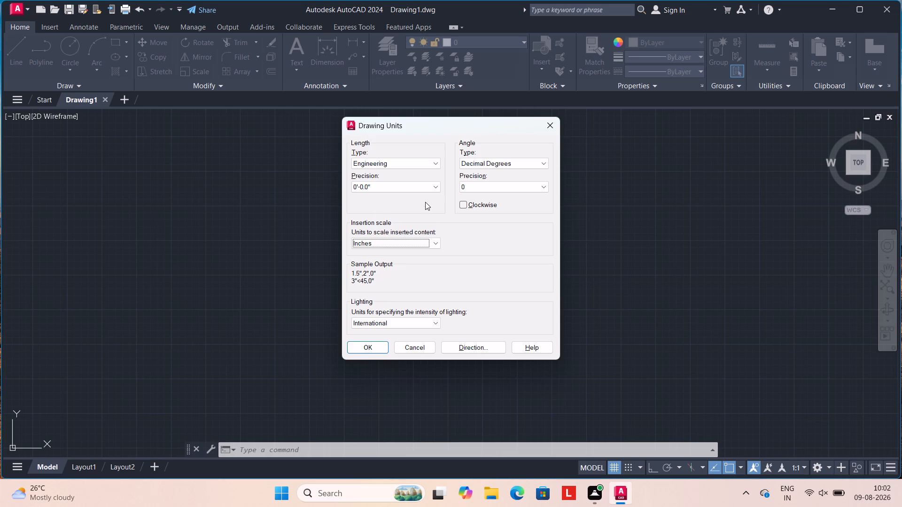
click(365, 346)
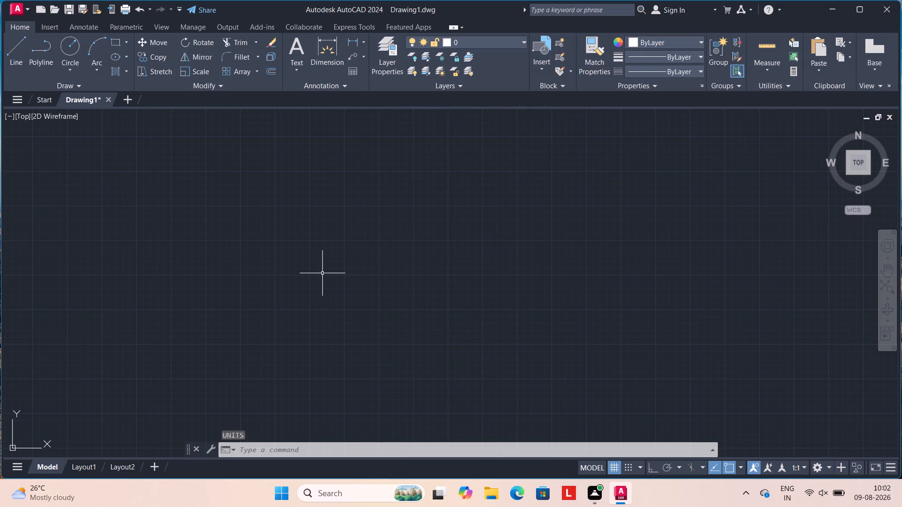
Modify the ISO-25 dimension style's primary units to Engineering format with 0'-0.0" precision and set the style current.
key(d)
key(Return)
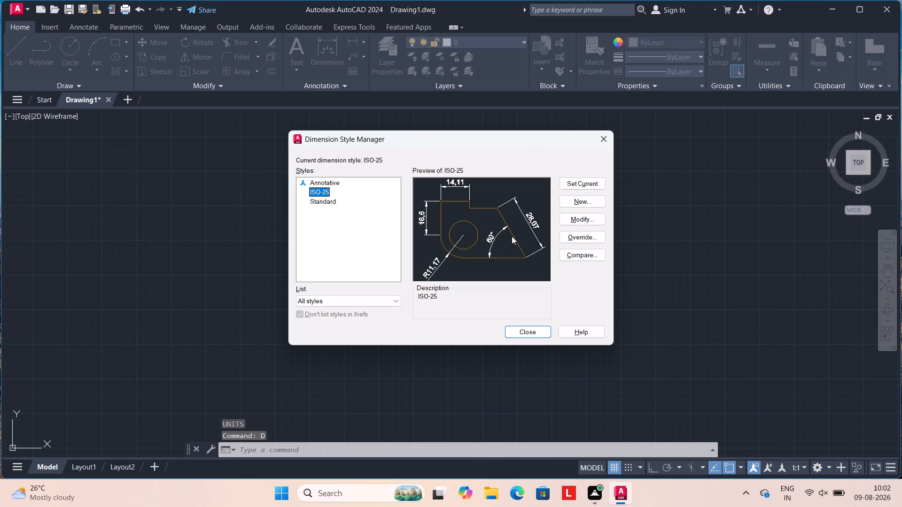
click(581, 219)
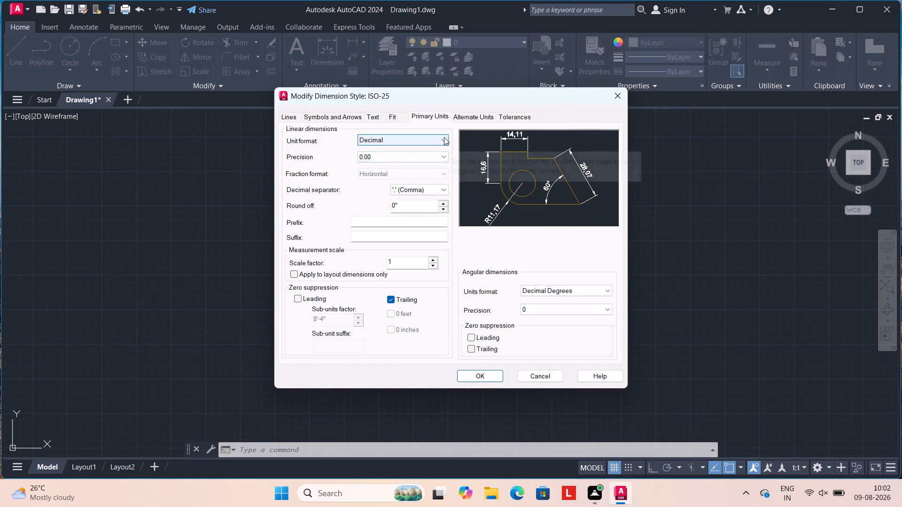
click(444, 137)
click(421, 163)
click(445, 154)
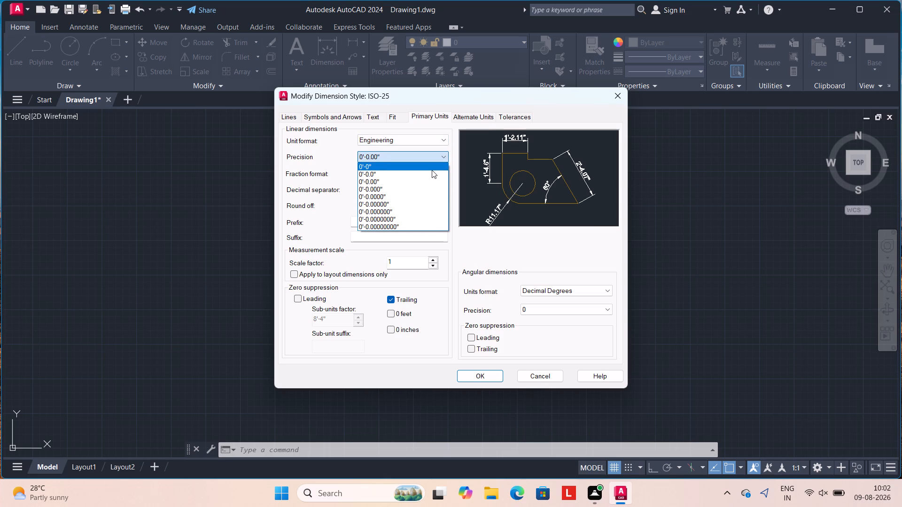
click(431, 172)
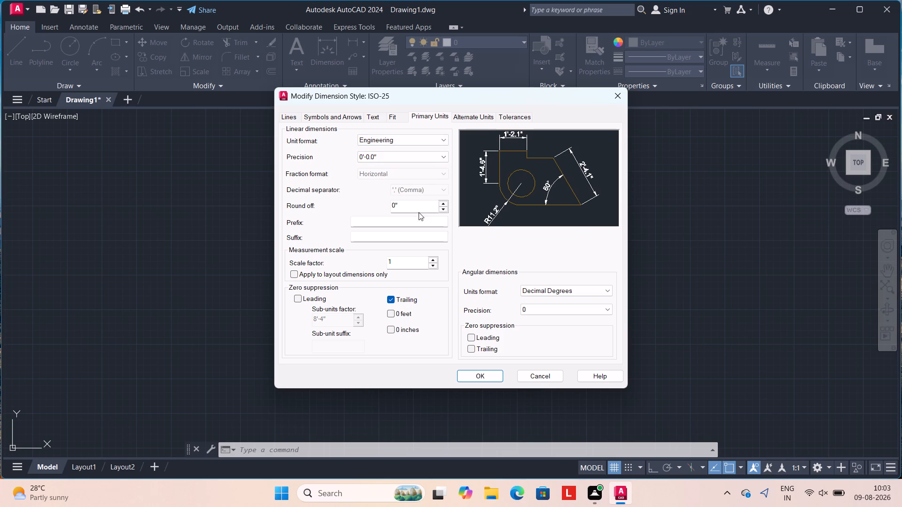
click(480, 376)
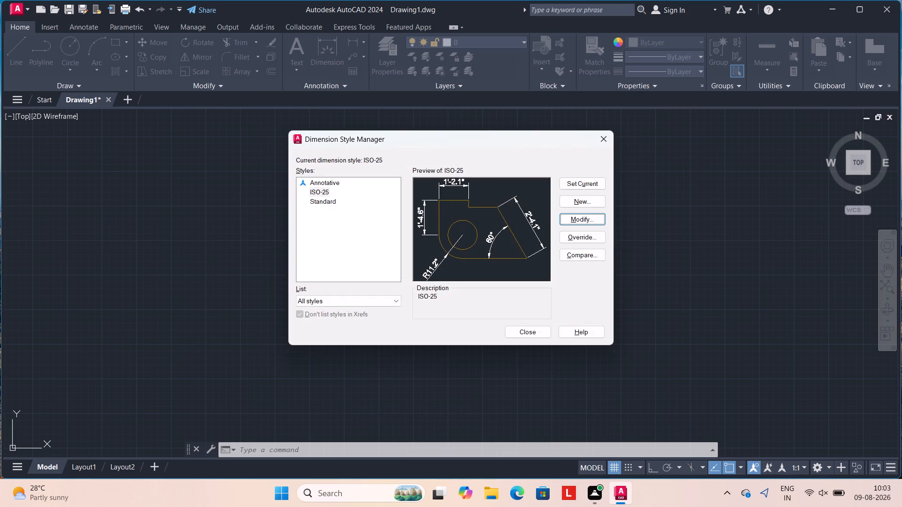
click(563, 183)
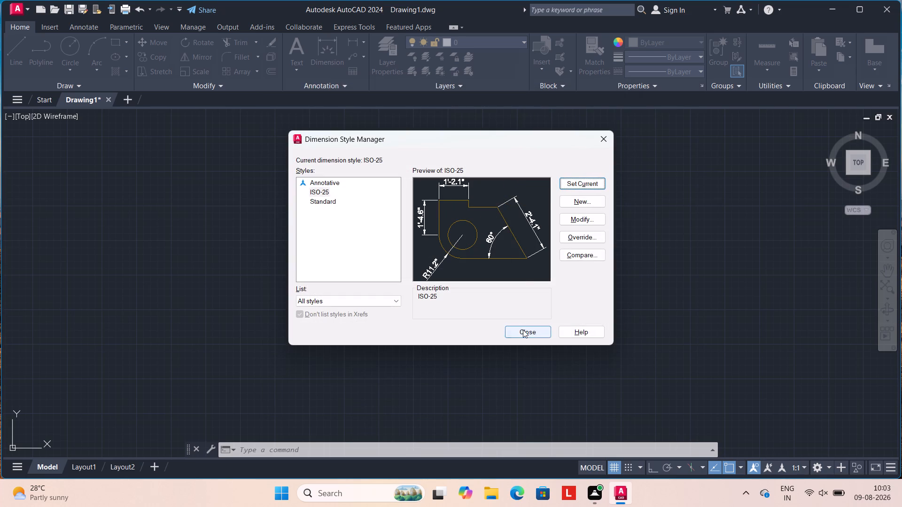
click(523, 330)
Turn on Snap in the drafting settings and check the object snap modes.
key(d)
key(s)
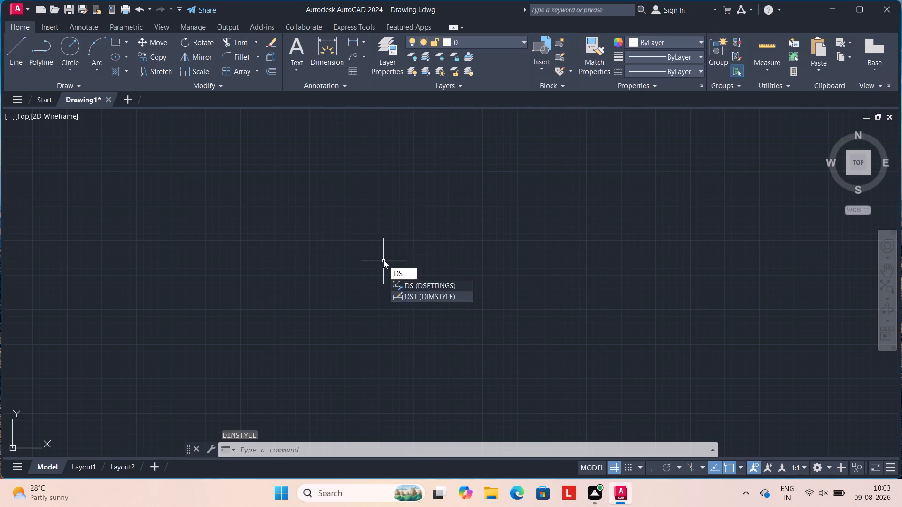
key(Return)
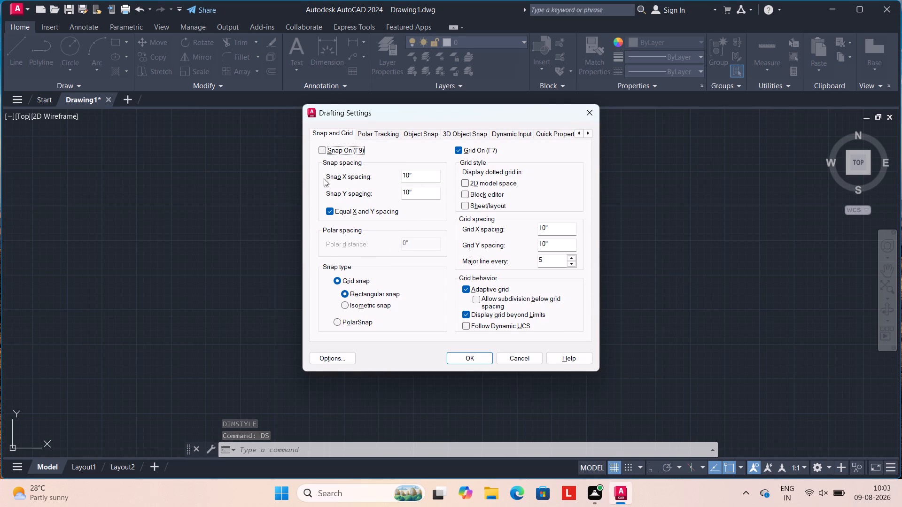
click(324, 149)
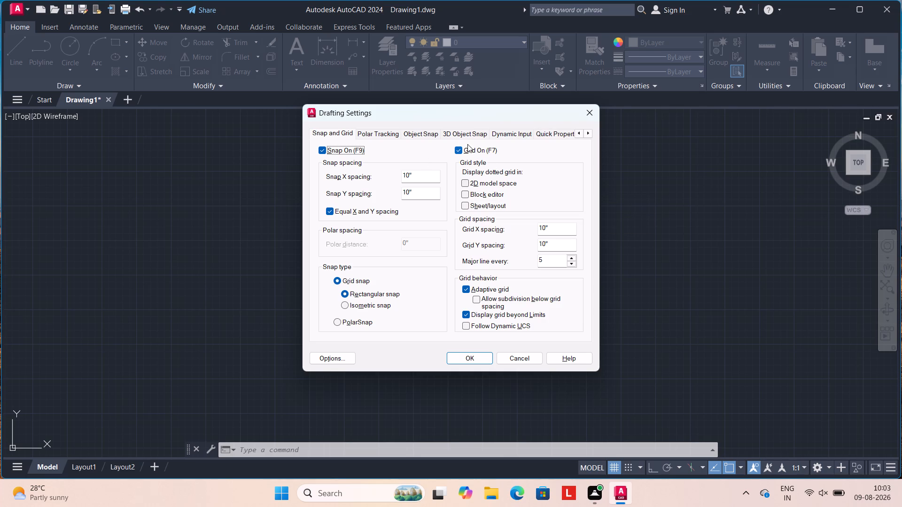
click(426, 134)
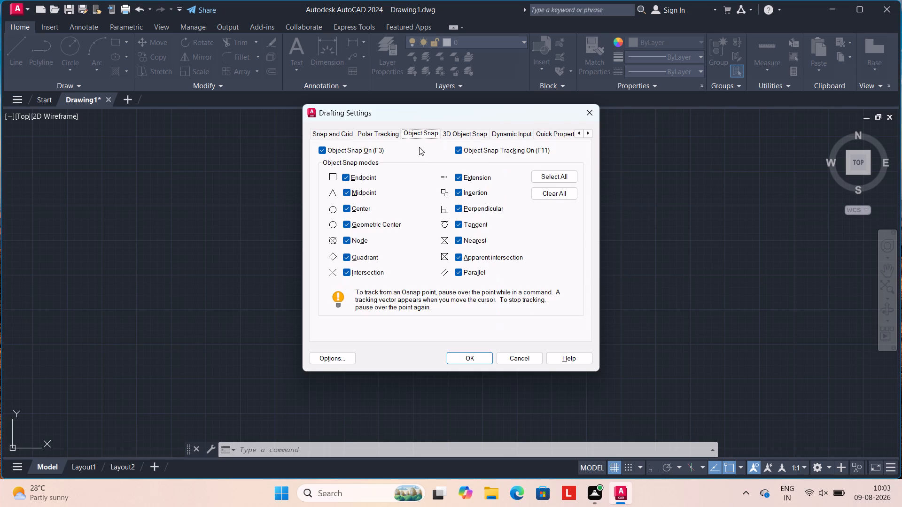
click(474, 357)
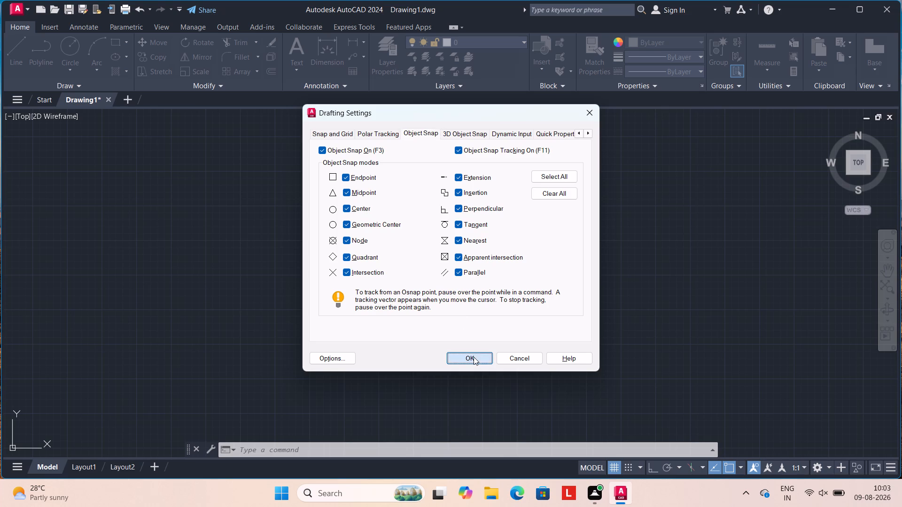
Disable the display of the grid beyond the limits in the drafting settings.
text(DS)
key(Return)
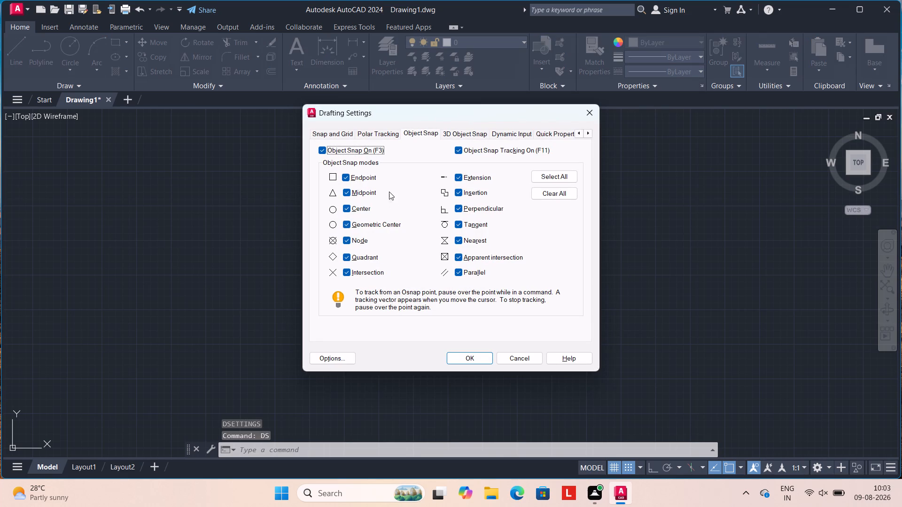
click(339, 134)
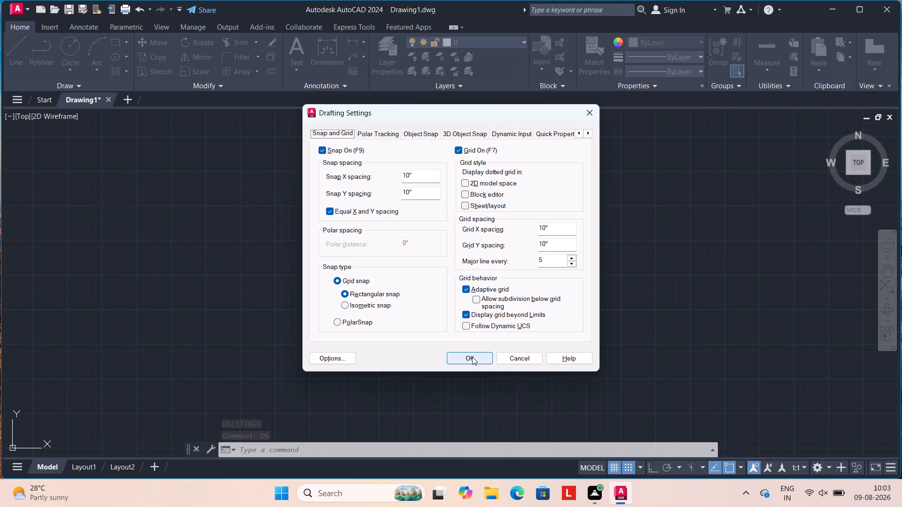
click(465, 313)
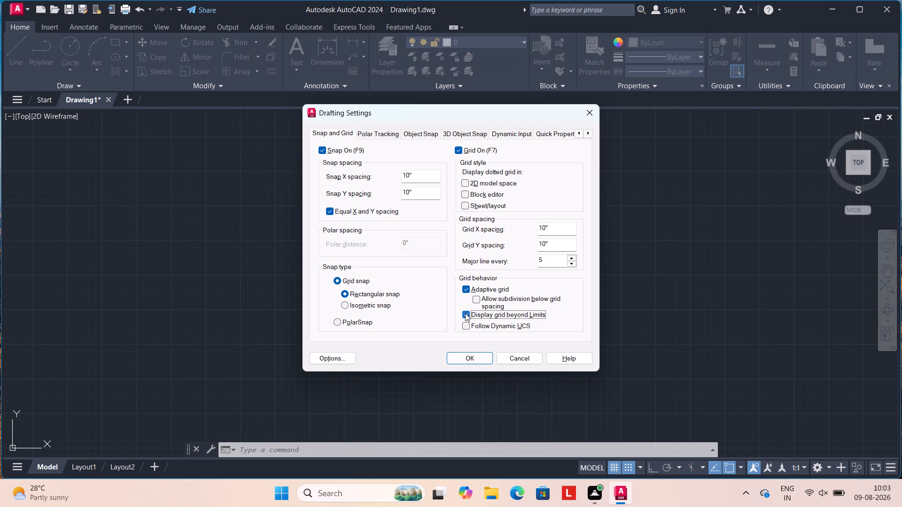
click(469, 356)
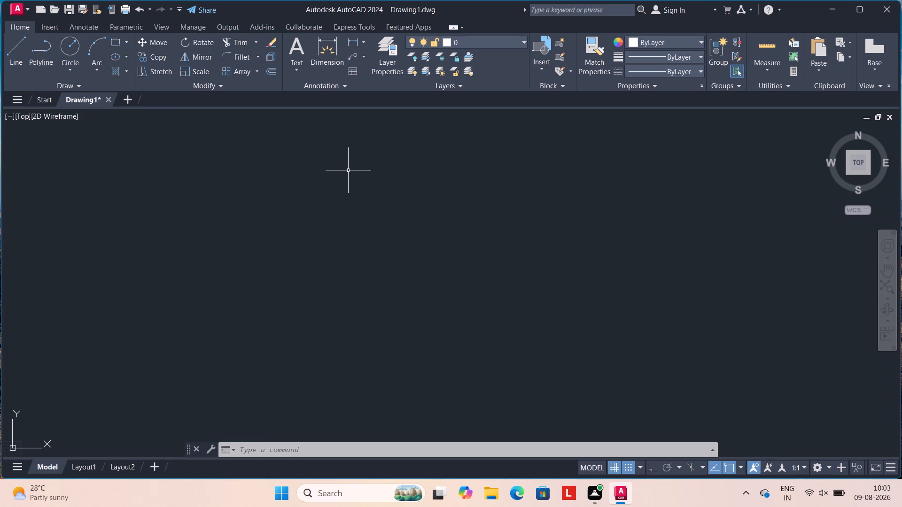
Set the model space limits from a lower left corner of 0',0' to an upper right corner of 100',100'.
text(LI)
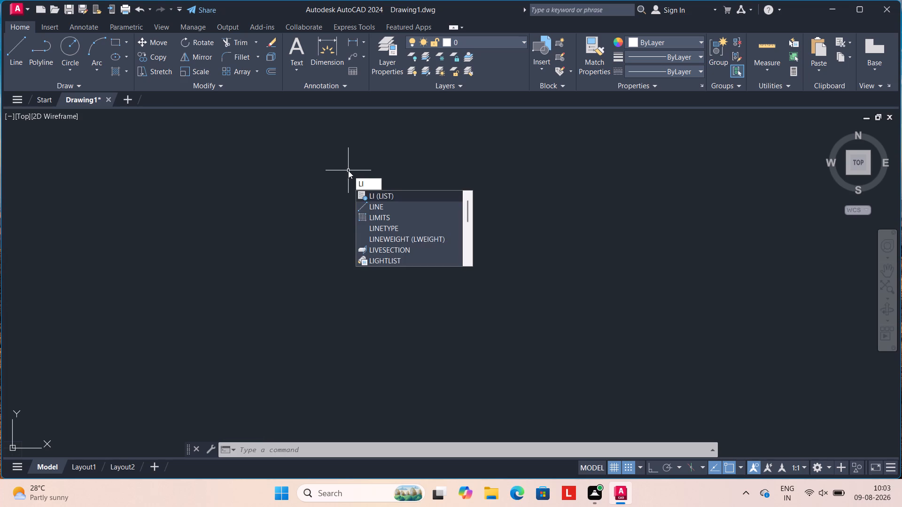
click(383, 218)
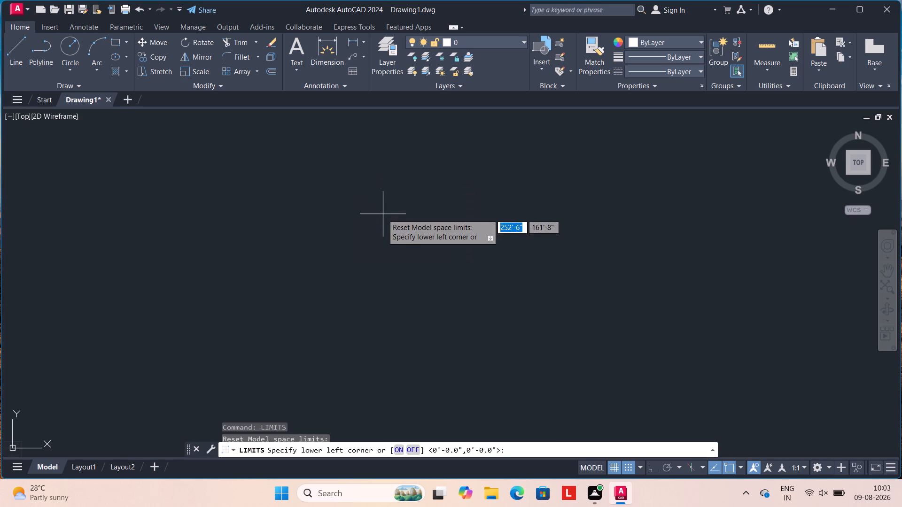
click(516, 448)
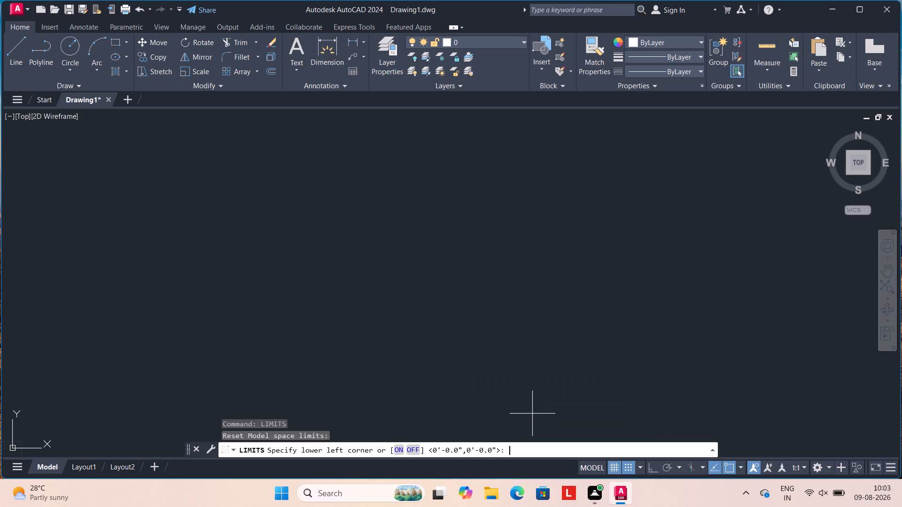
text(O,)
key(BackSpace)
text(',O)
key(apostrophe)
key(BackSpace)
key(BackSpace)
key(BackSpace)
key(BackSpace)
key(BackSpace)
key(0)
key(apostrophe)
text(,0')
key(Return)
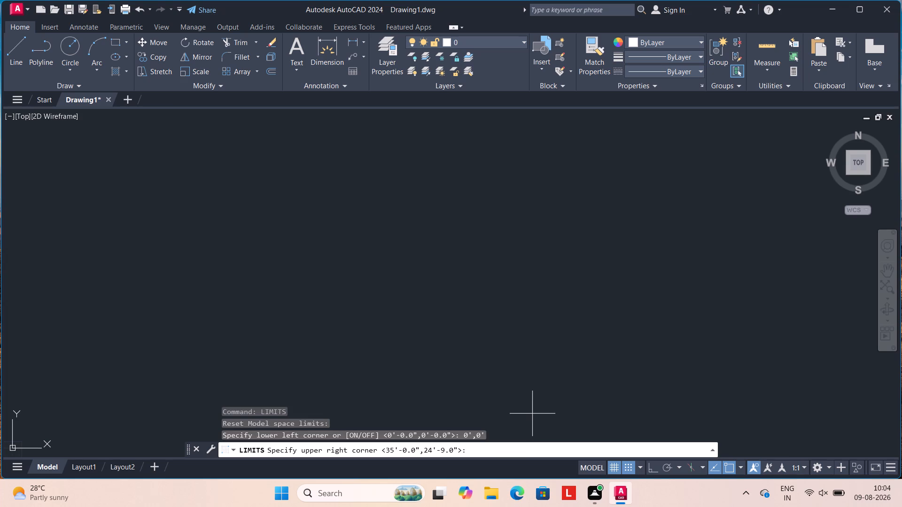
key(1)
text(00')
text(,100)
key(apostrophe)
key(Return)
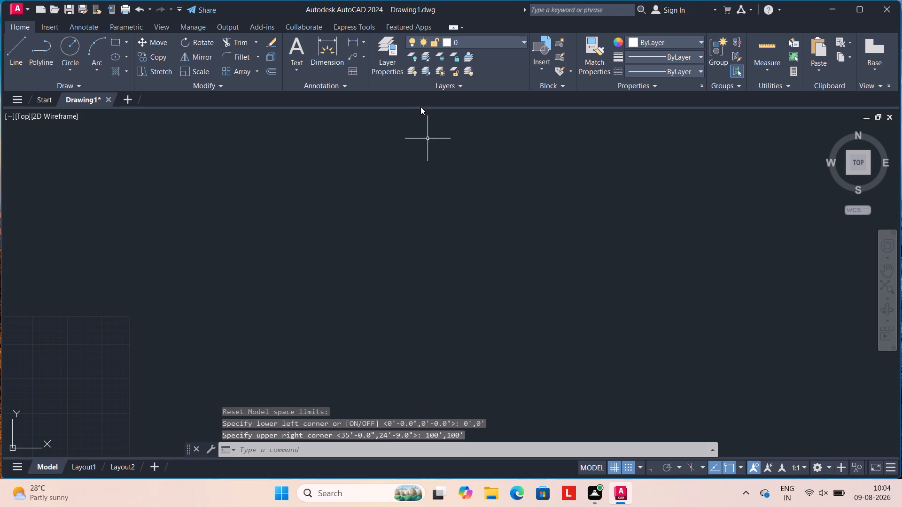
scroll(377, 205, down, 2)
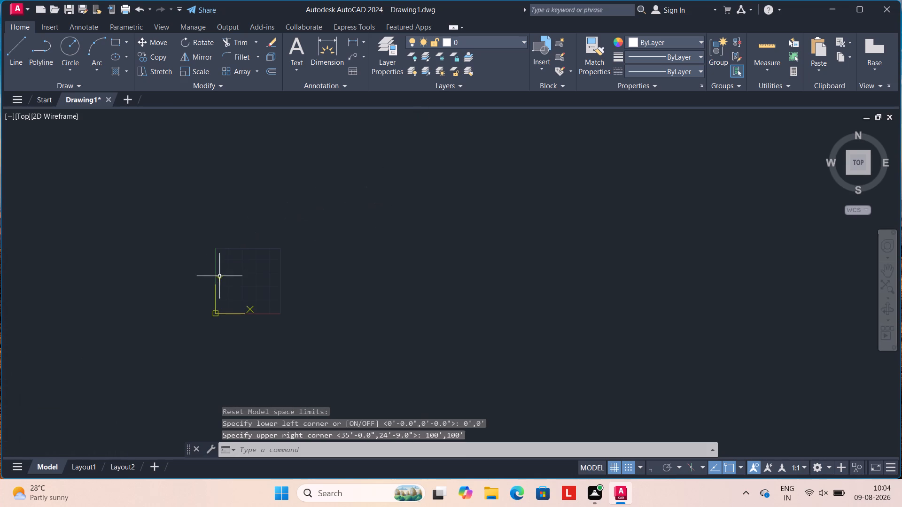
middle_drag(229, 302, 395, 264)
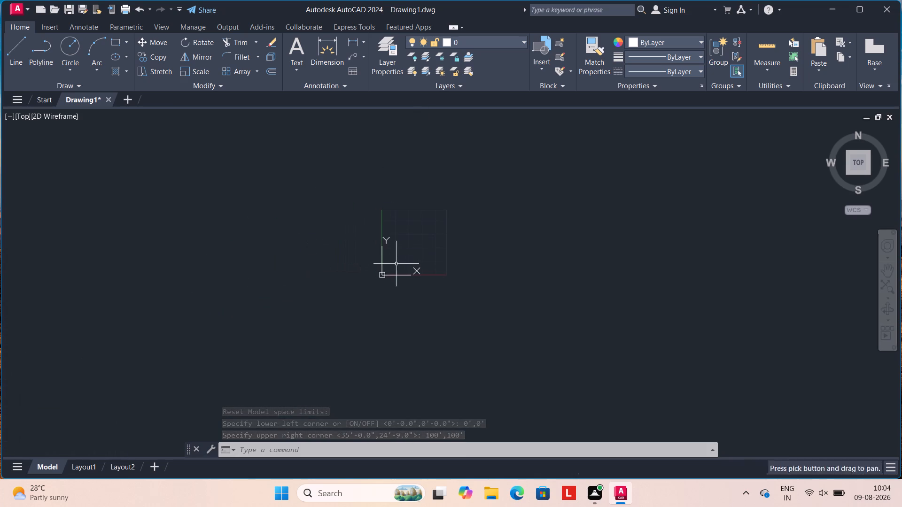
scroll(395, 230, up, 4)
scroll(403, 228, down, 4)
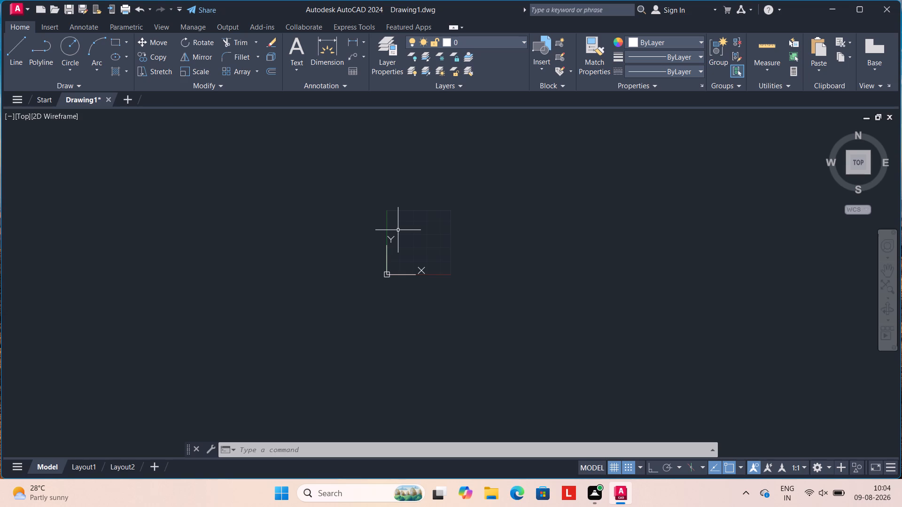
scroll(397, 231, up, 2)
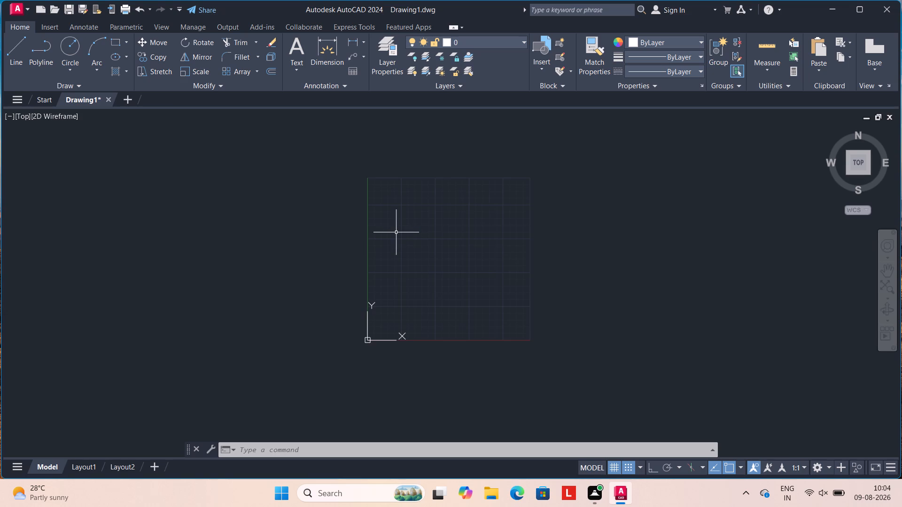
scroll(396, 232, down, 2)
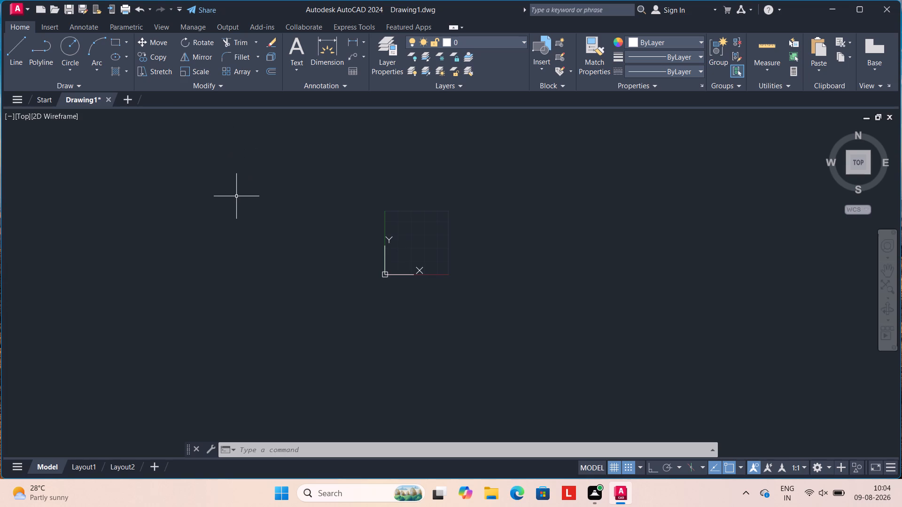
Create a new layer frozen in all viewports, name it WALL and set its color to cyan.
text(LI)
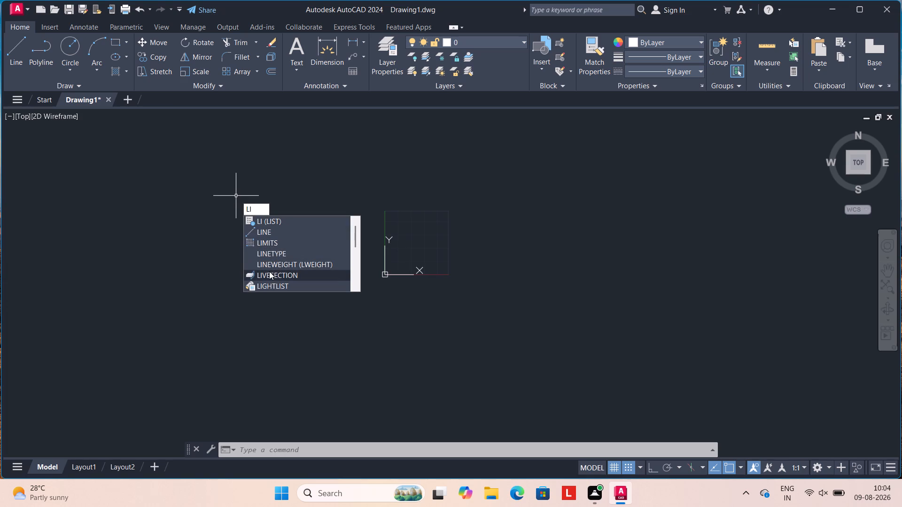
key(BackSpace)
key(a)
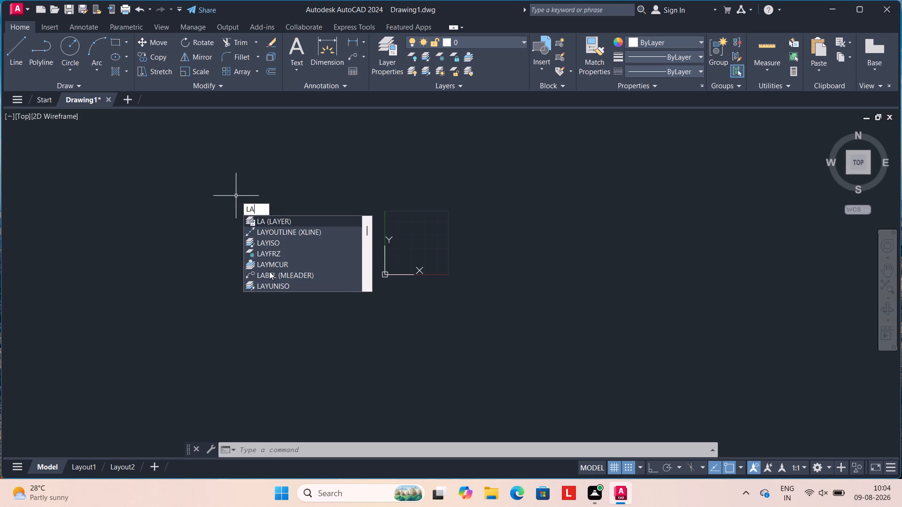
click(291, 220)
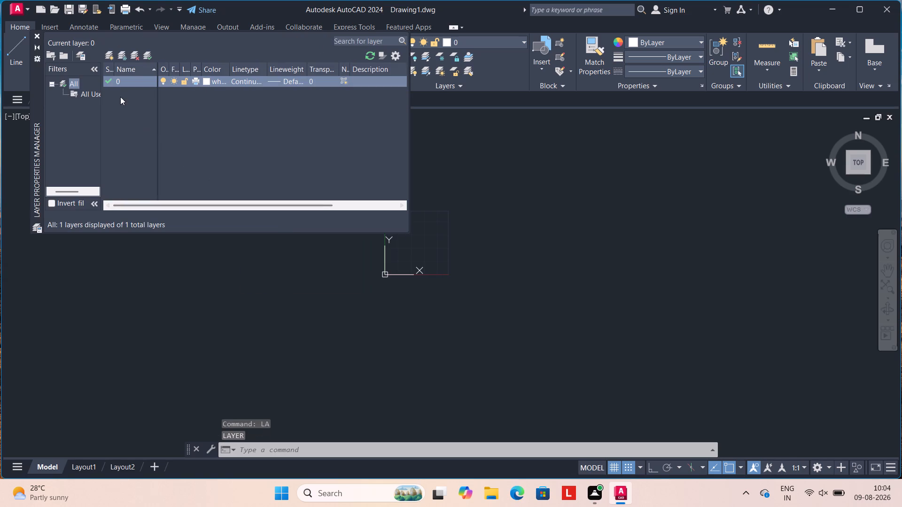
click(120, 53)
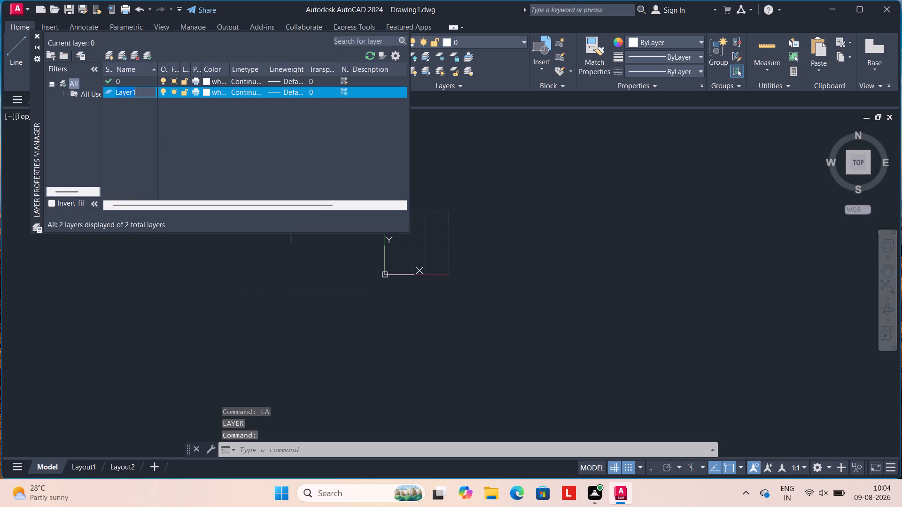
key(BackSpace)
text(WALL)
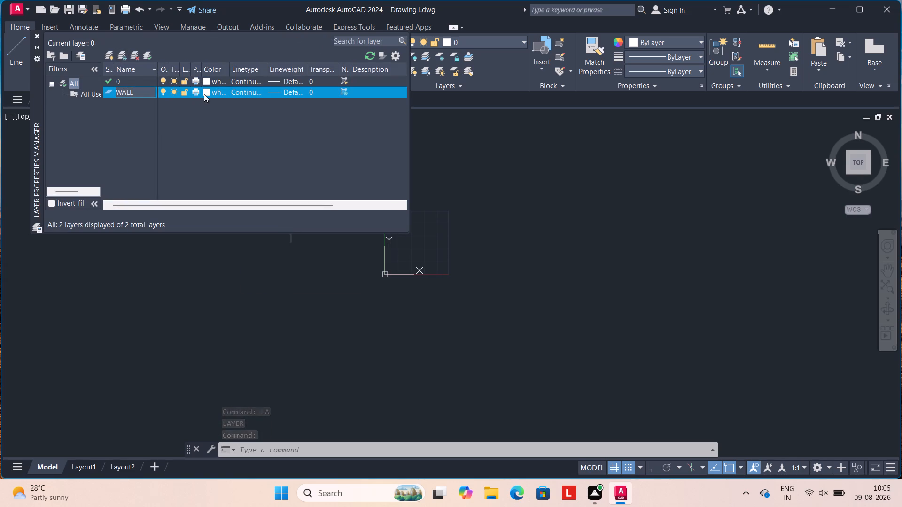
click(204, 94)
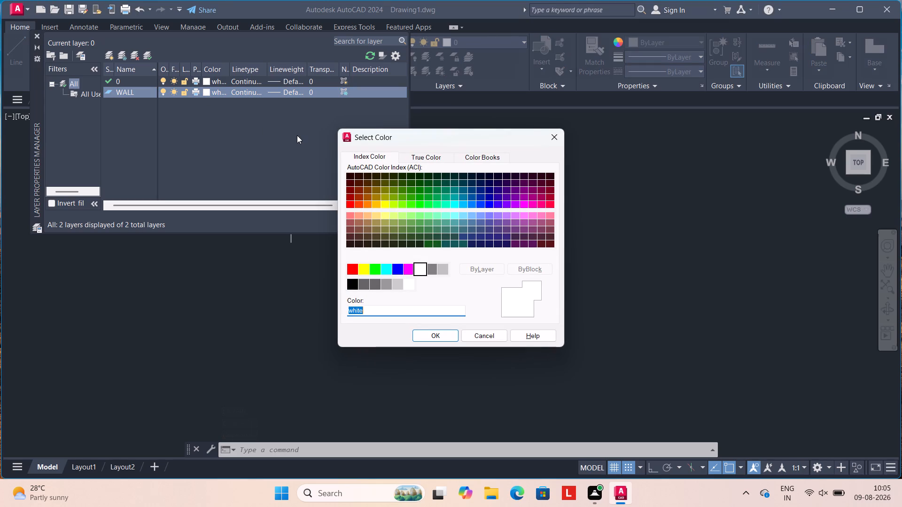
click(386, 267)
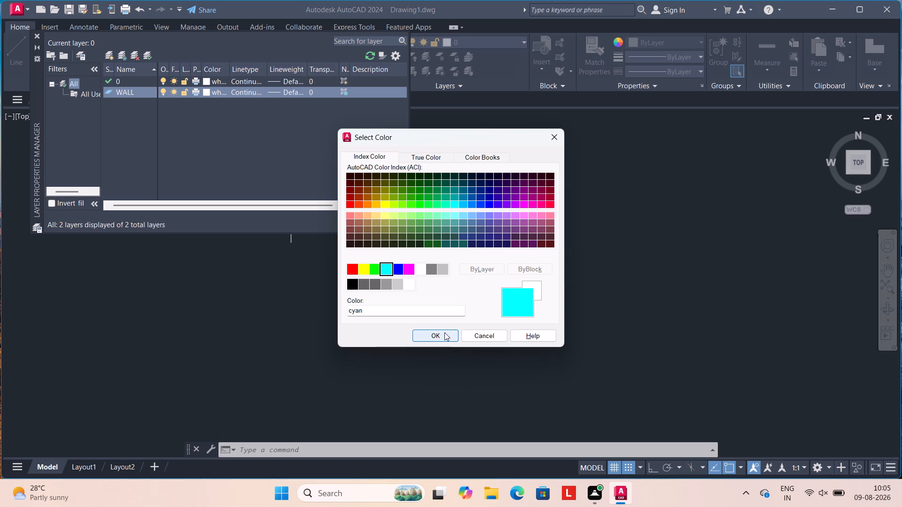
click(428, 331)
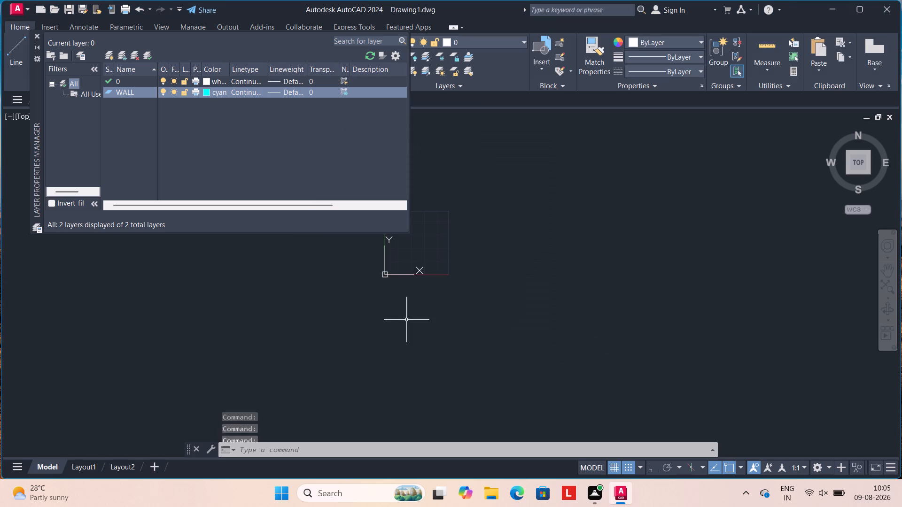
Create a new layer frozen in all viewports, name it DOOR and set its color to yellow.
click(122, 57)
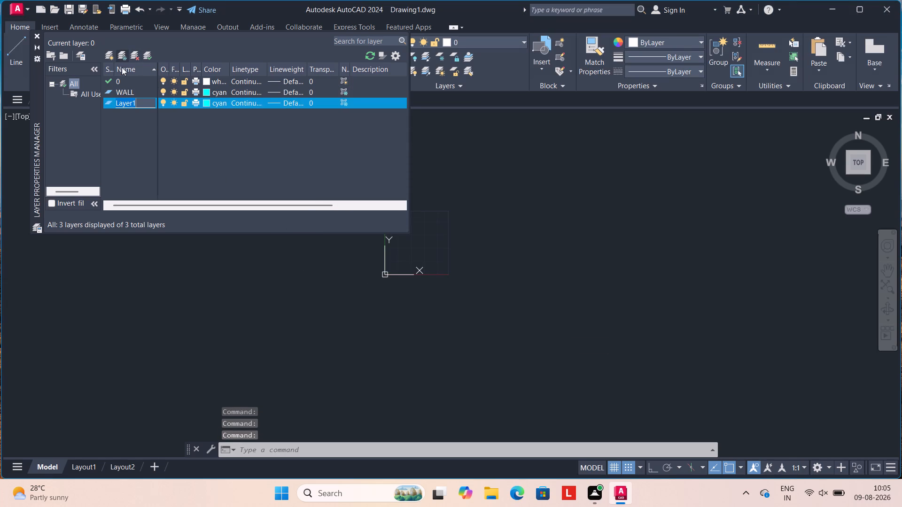
key(BackSpace)
text(DOOR)
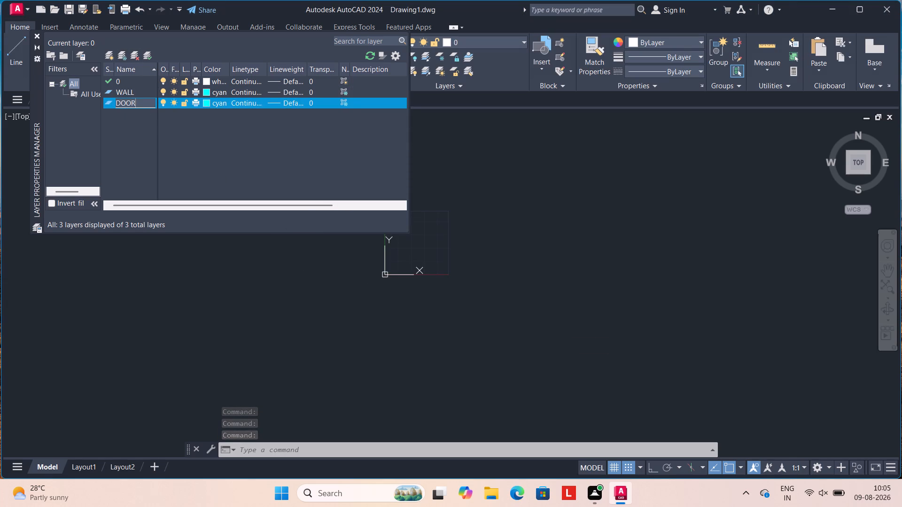
click(208, 104)
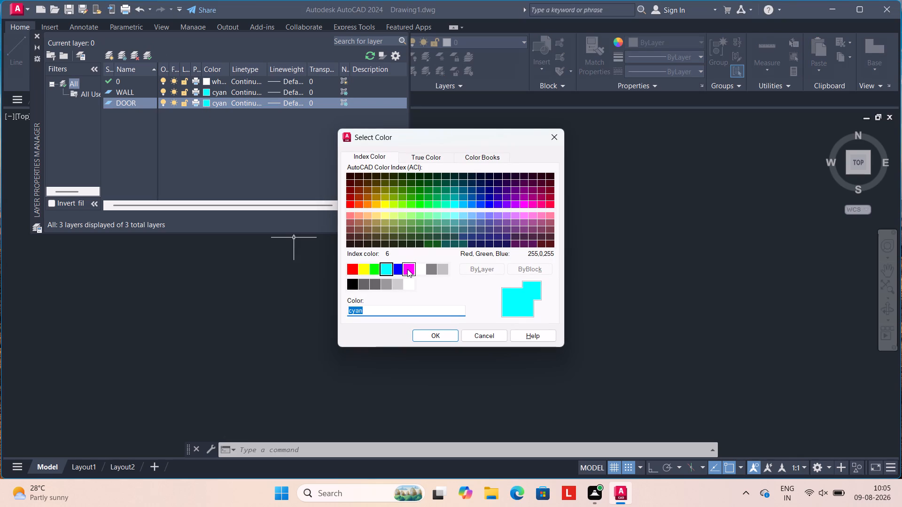
click(362, 273)
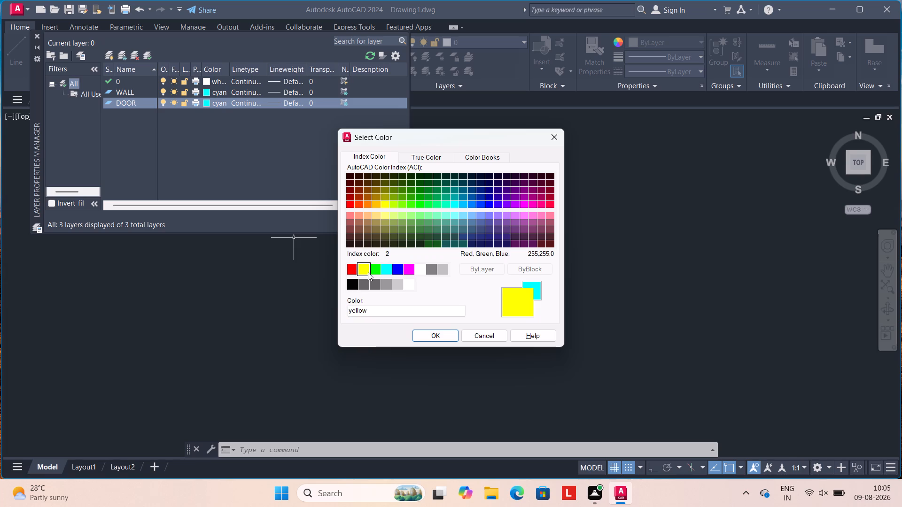
click(423, 332)
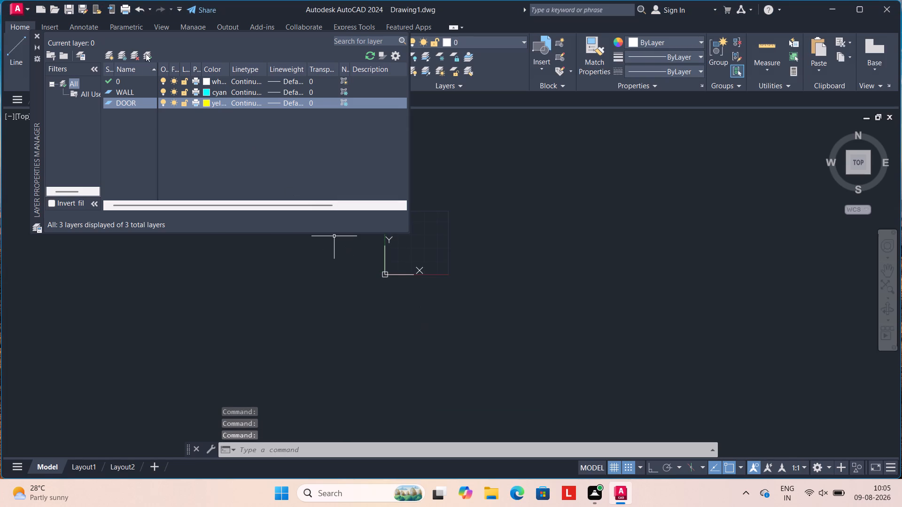
Create a new layer frozen in all viewports, name it WINDOW and set its color to red.
click(124, 58)
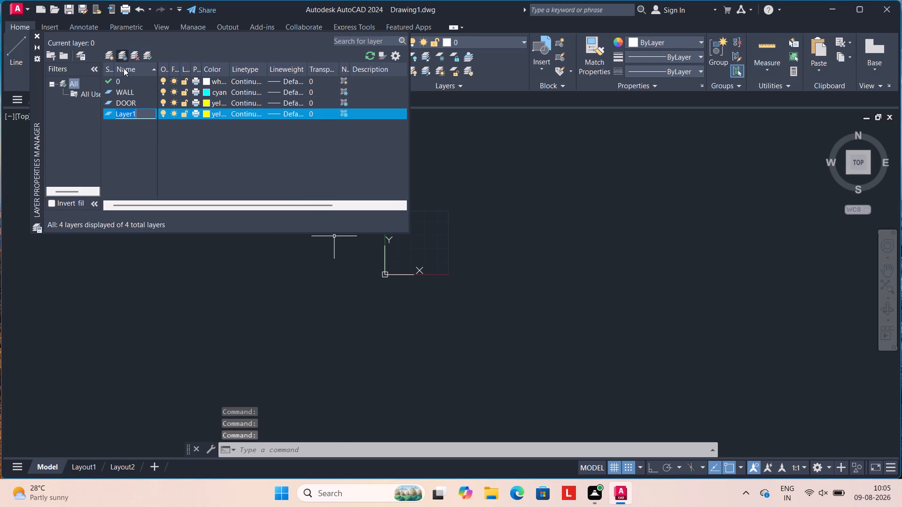
key(BackSpace)
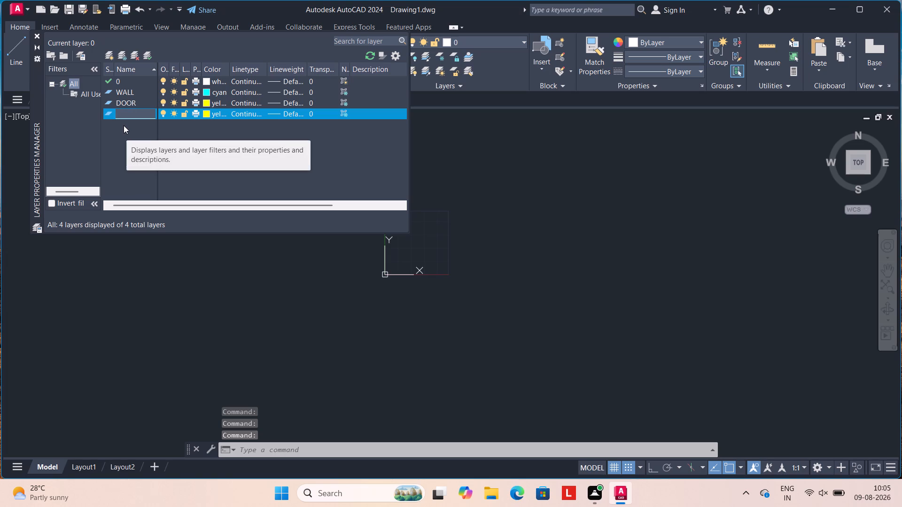
text(WINDOW)
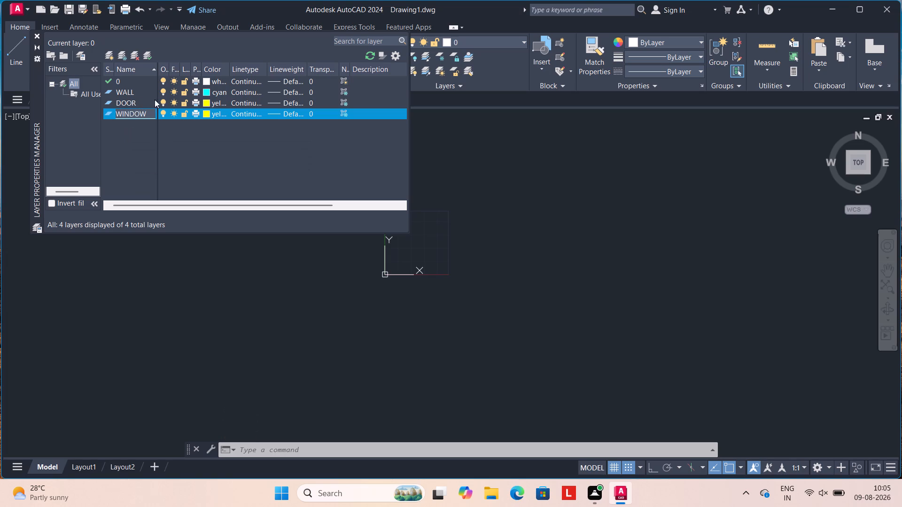
click(204, 113)
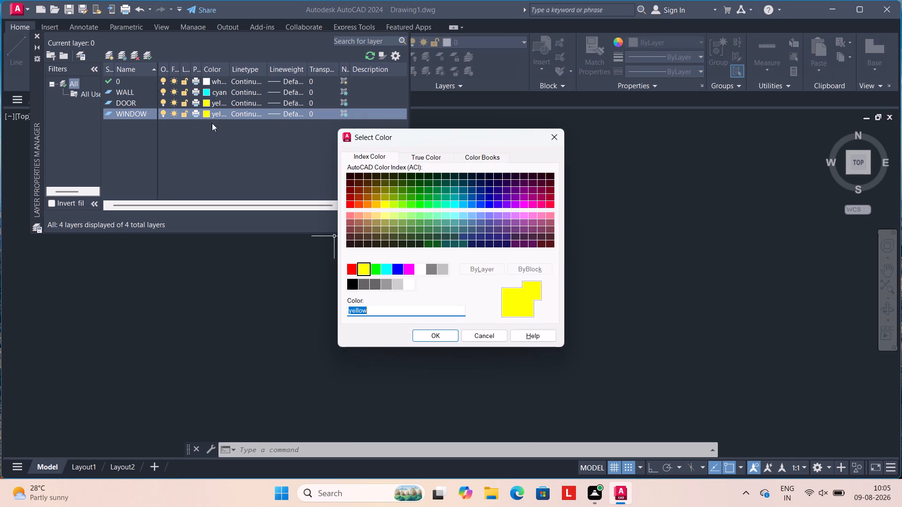
click(352, 271)
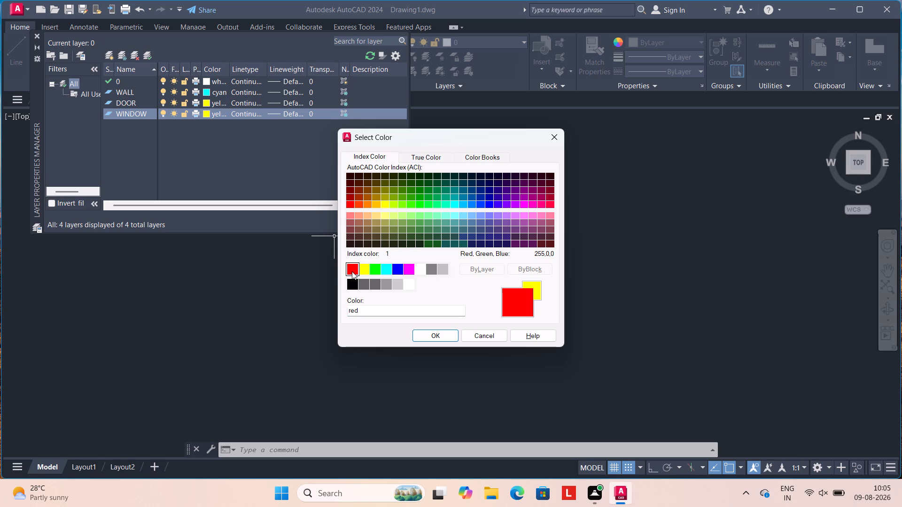
click(433, 337)
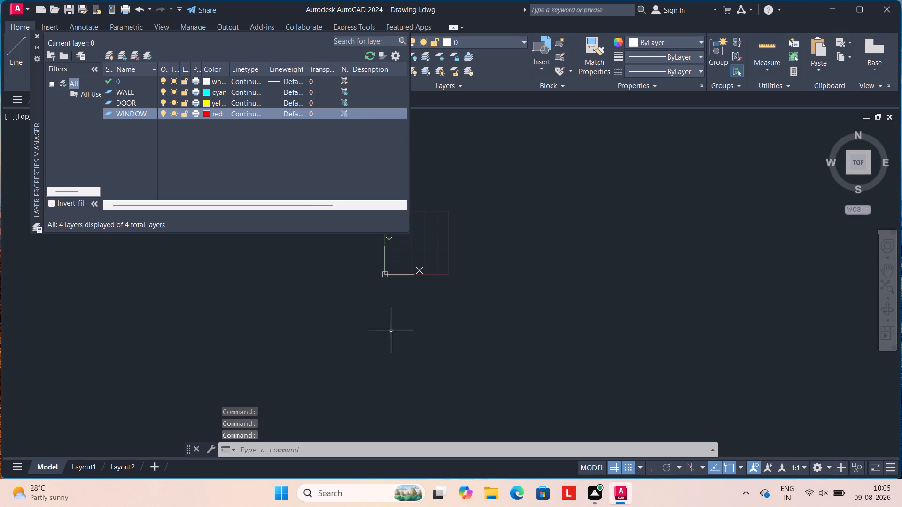
Create a new layer frozen in all viewports, name it HATCH and set its color to magenta.
click(124, 53)
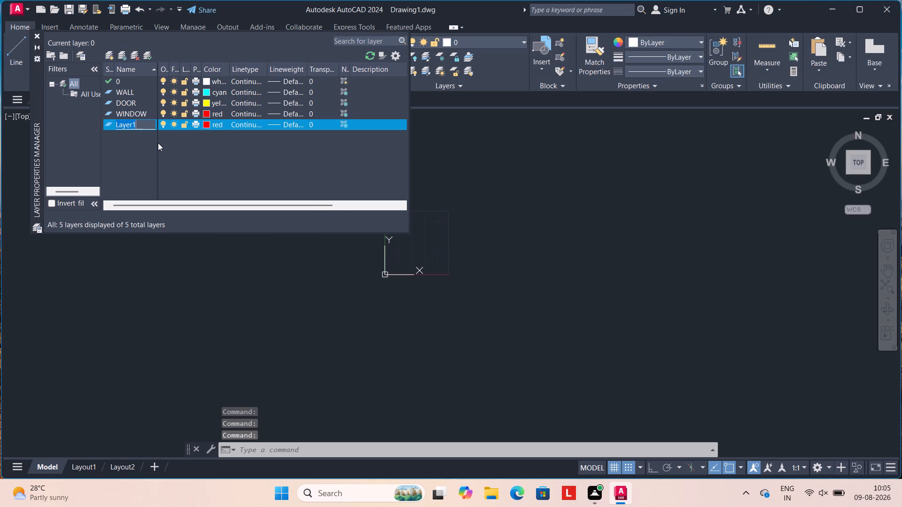
key(BackSpace)
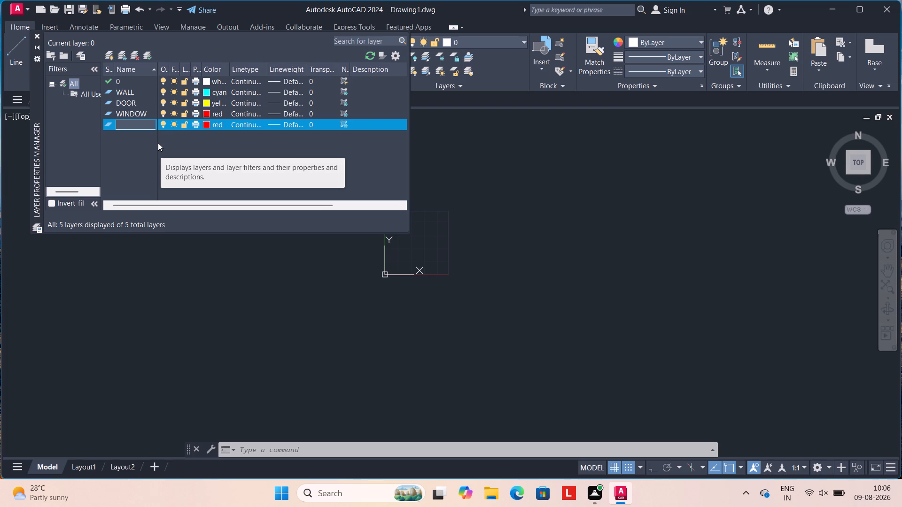
scroll(193, 0, down, 1)
middle_drag(193, 0, 188, 71)
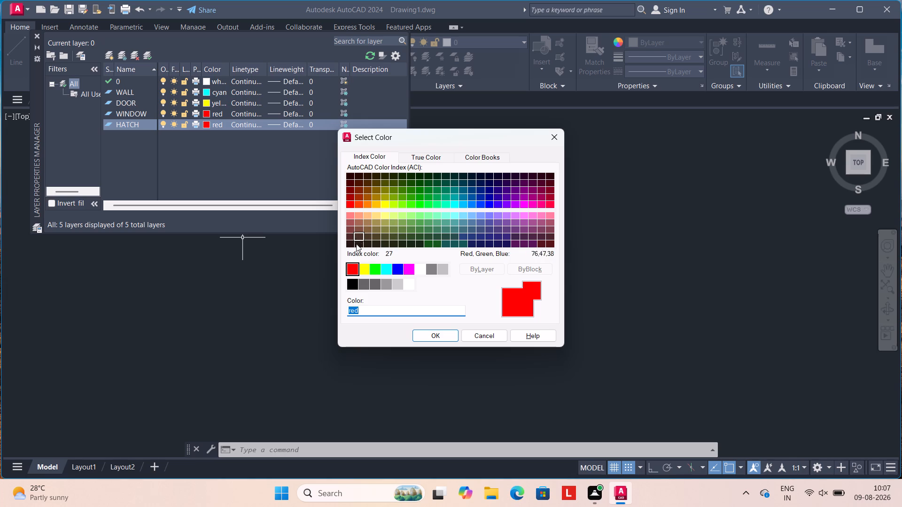
click(409, 266)
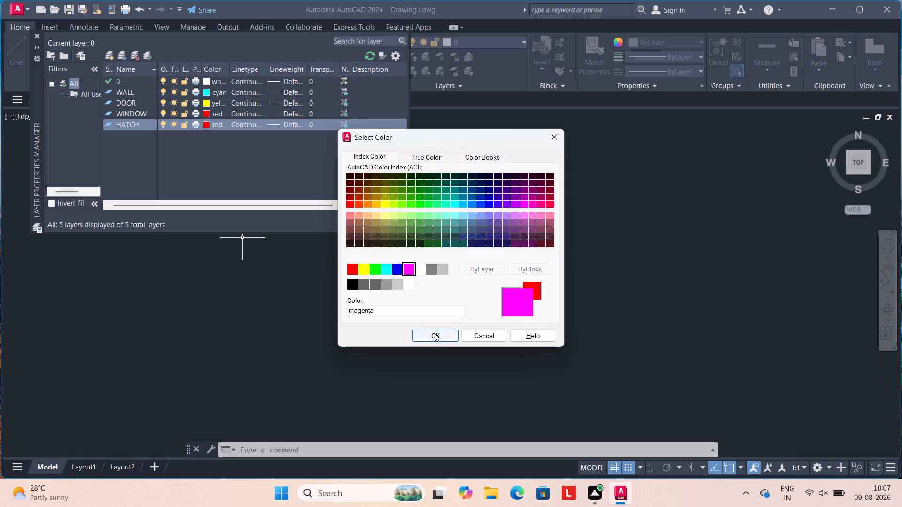
click(435, 333)
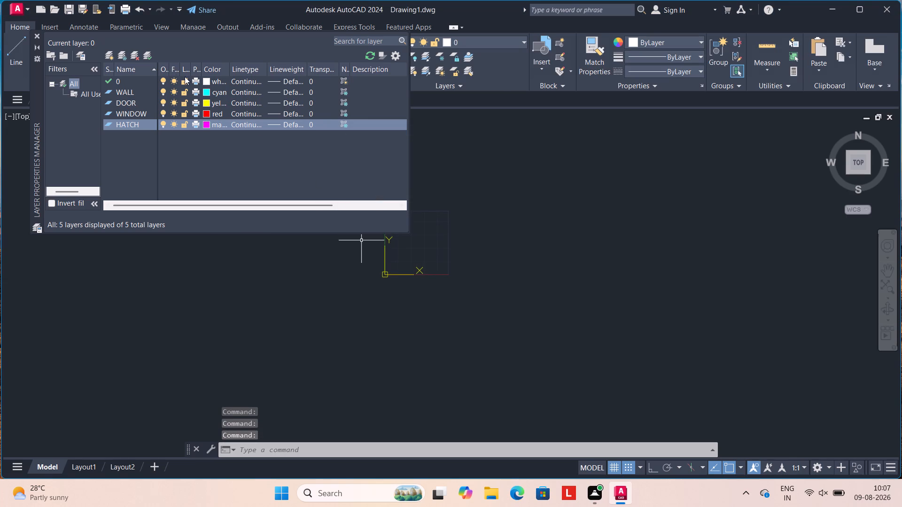
Create a new layer frozen in all viewports, name it TEXT and set its color to white.
click(121, 55)
key(BackSpace)
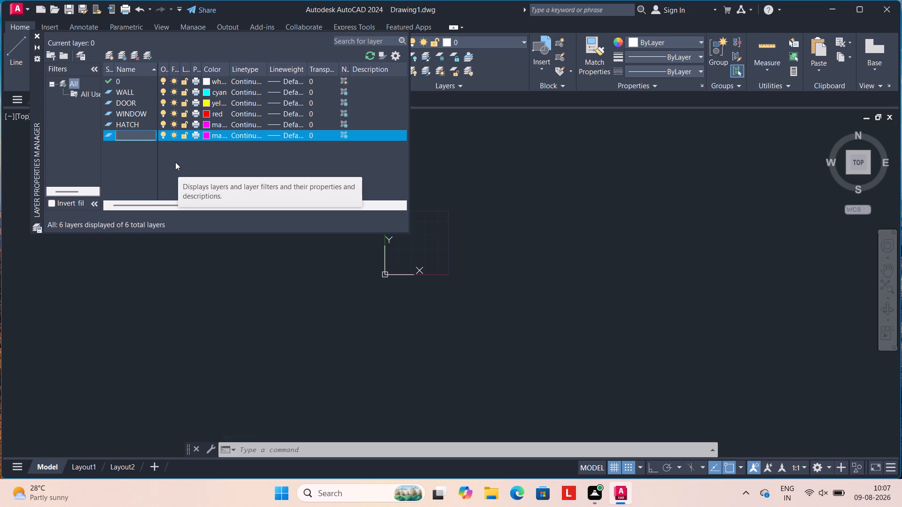
text(TEXT)
click(206, 137)
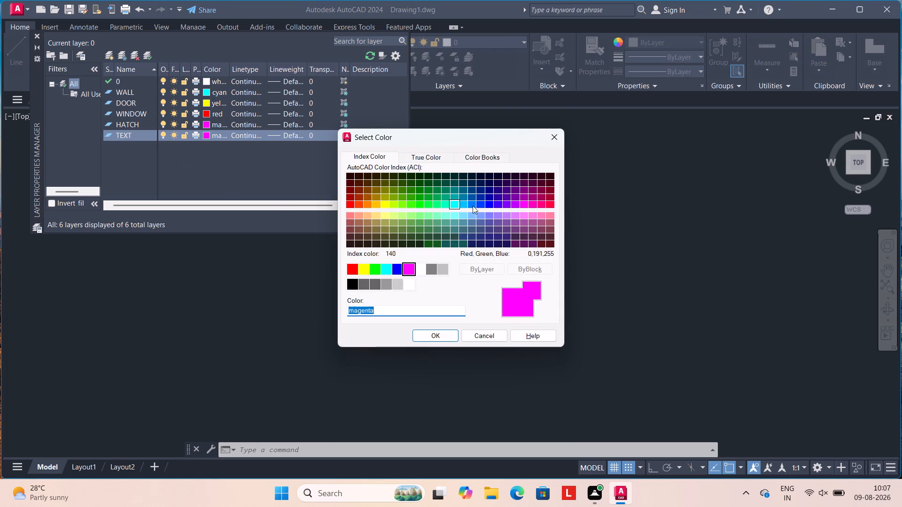
click(420, 265)
click(432, 336)
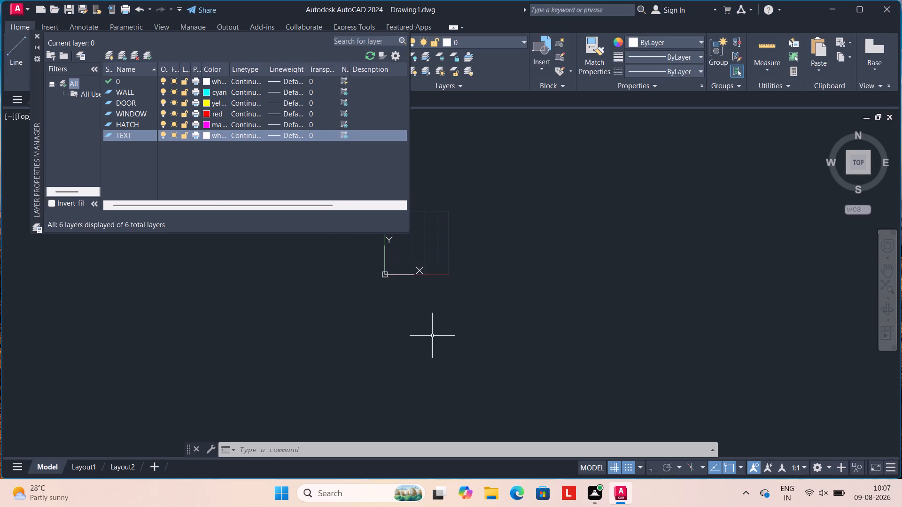
Create a new layer frozen in all viewports, name it DIMENSION and set its color to blue.
click(122, 56)
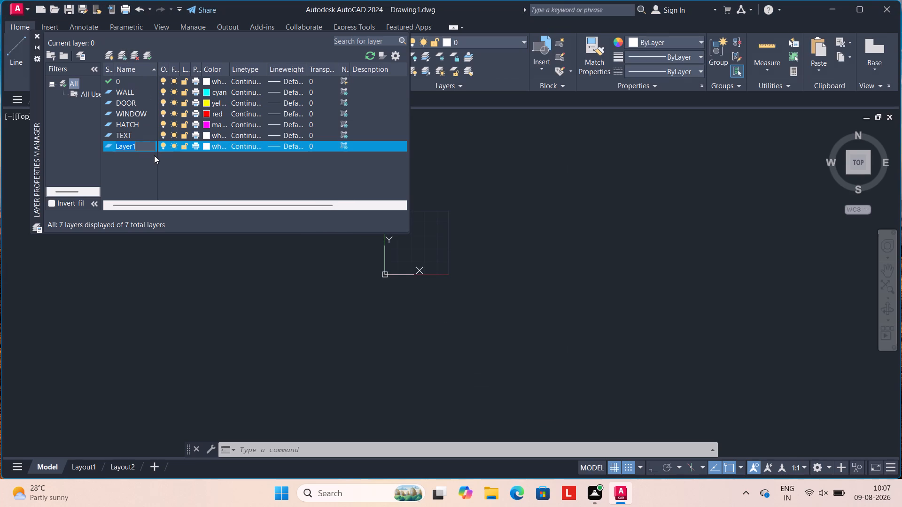
key(BackSpace)
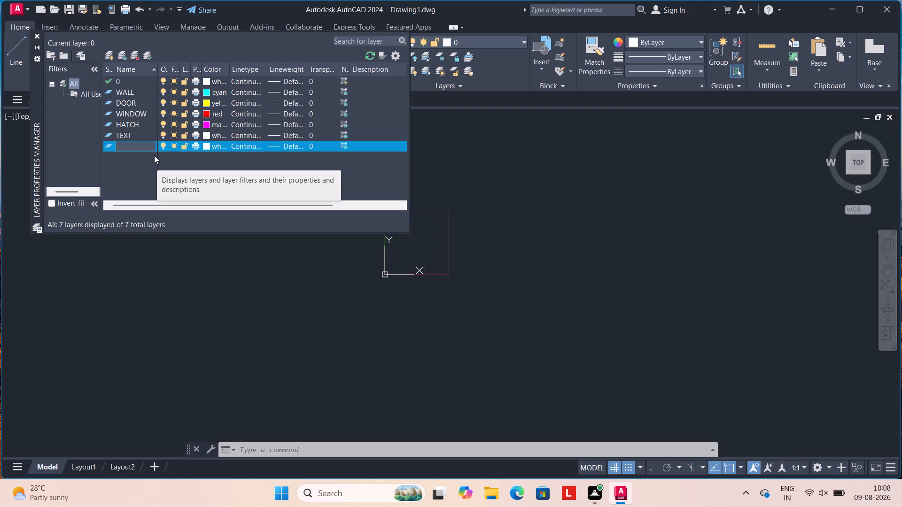
text(DIM)
text(ENS)
text(ION)
click(209, 146)
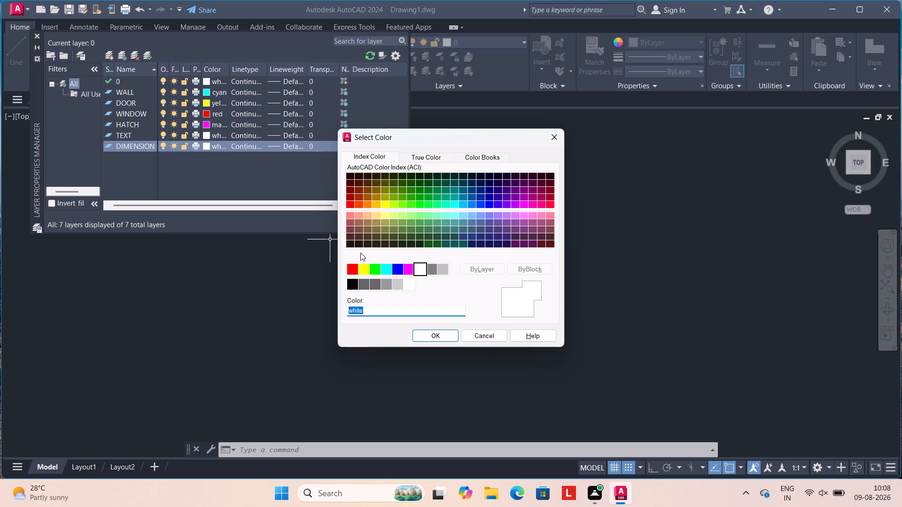
click(398, 268)
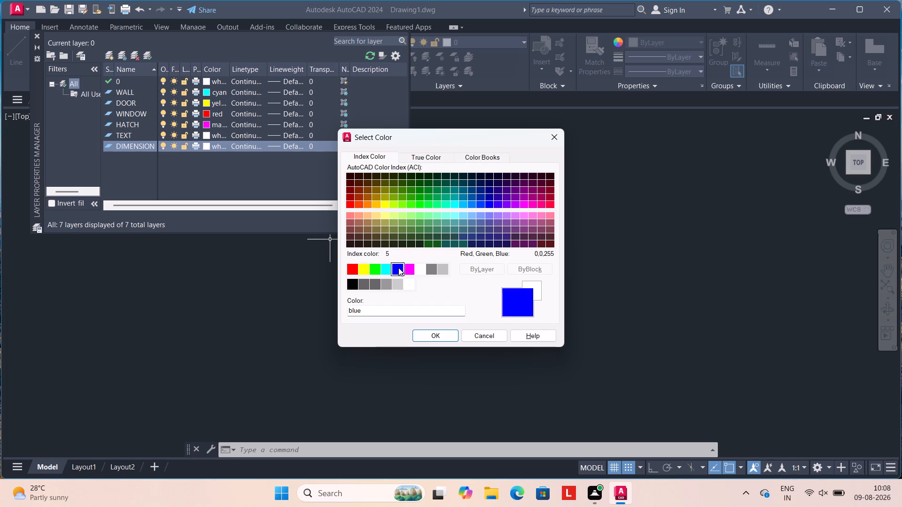
click(432, 335)
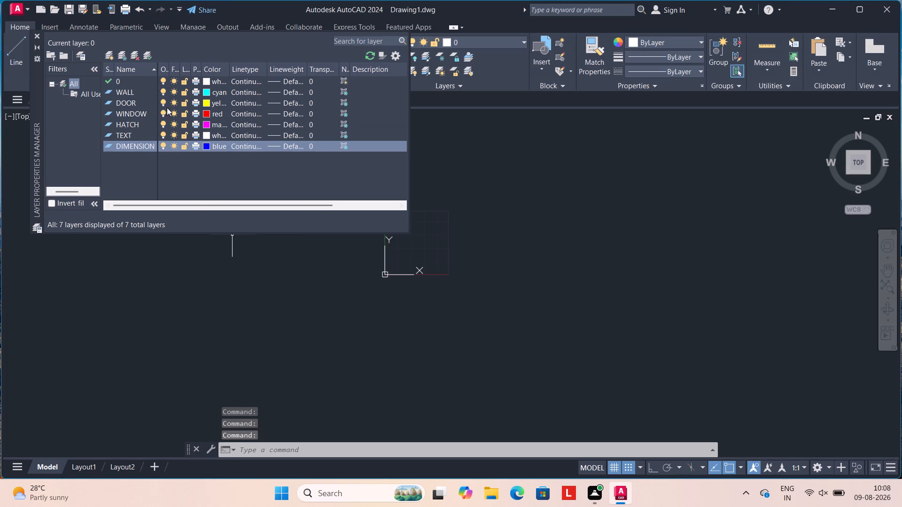
Create a new layer frozen in all viewports, name it FURNITURE and set its color to green.
click(125, 57)
key(BackSpace)
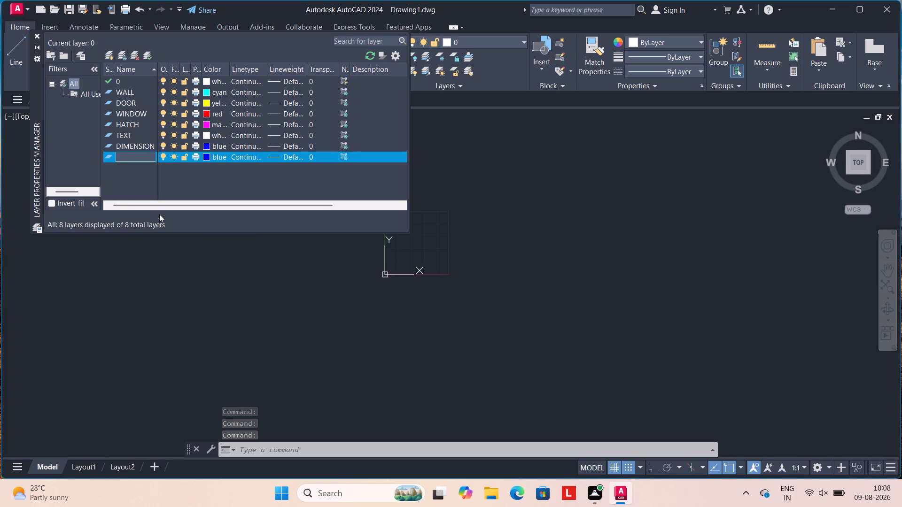
text(FUR)
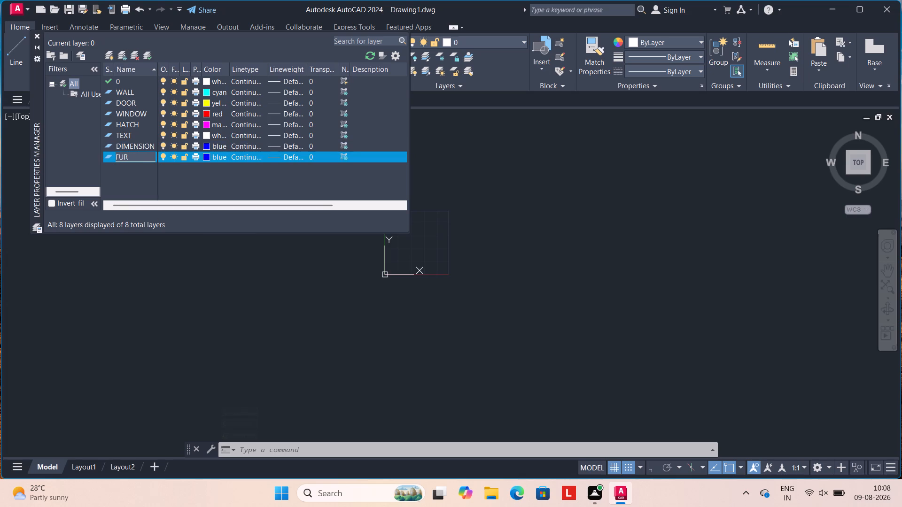
text(NITURE)
click(208, 159)
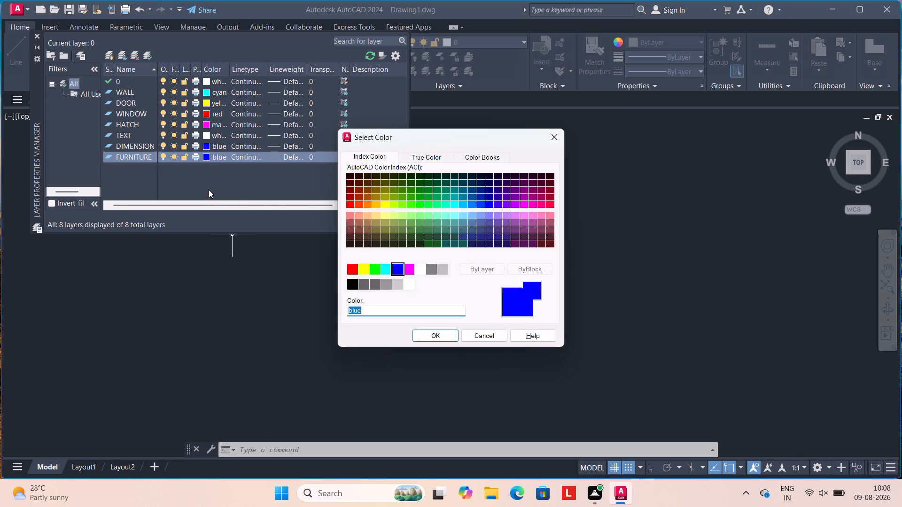
click(374, 266)
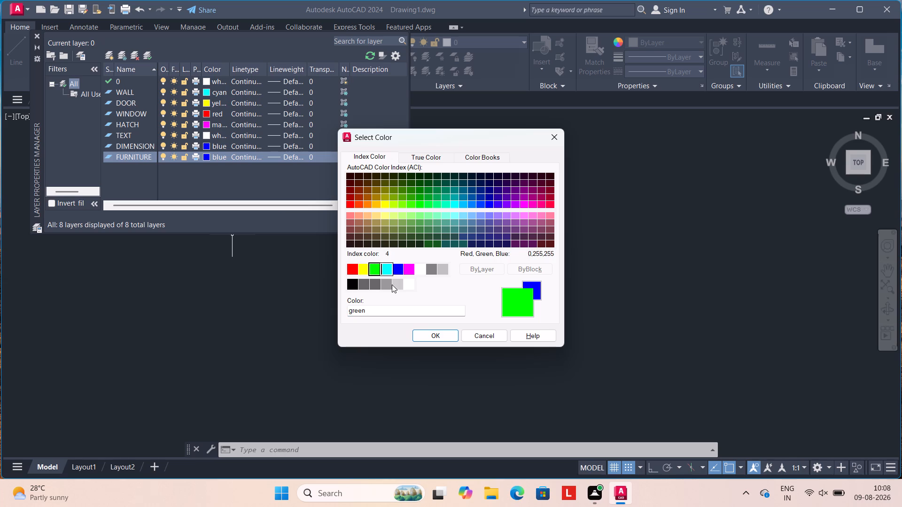
click(432, 335)
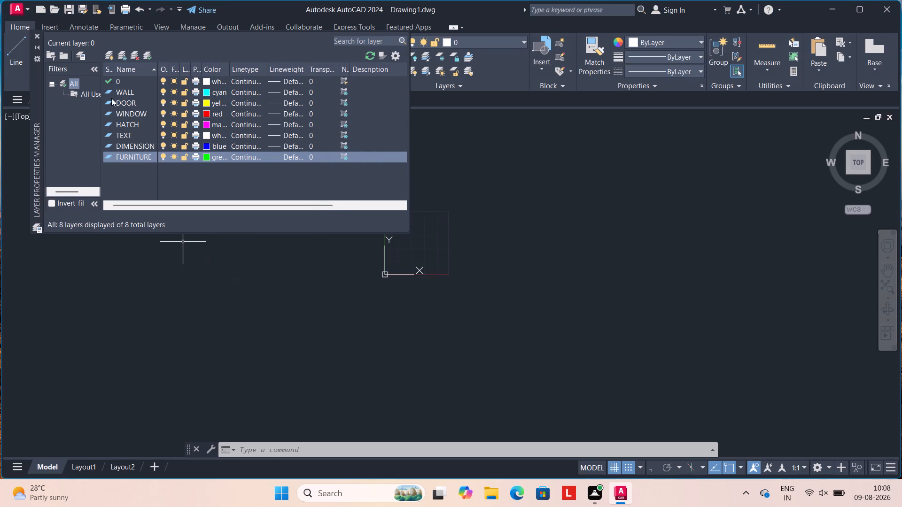
Create a new layer frozen in all viewports, name it STAIRCASE, set its color to index 140 and close the layer manager.
click(123, 55)
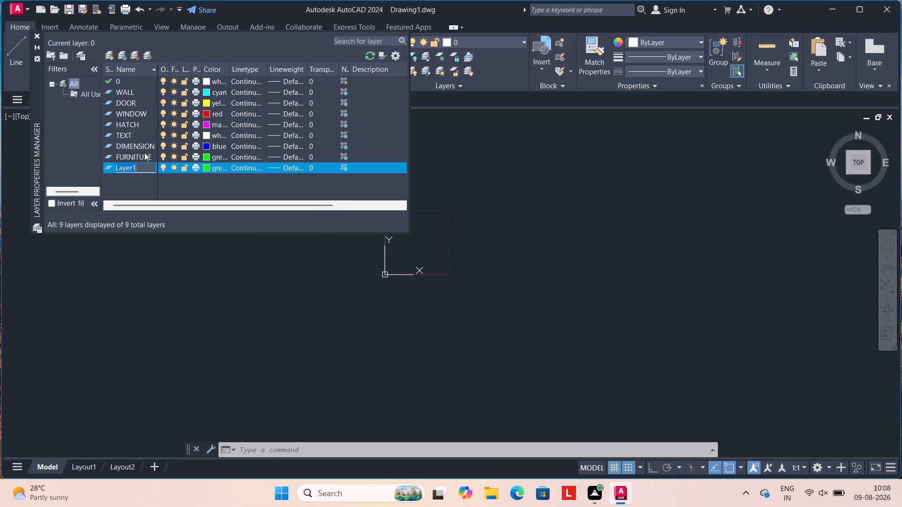
key(BackSpace)
key(s)
text(TAIRCAS)
key(e)
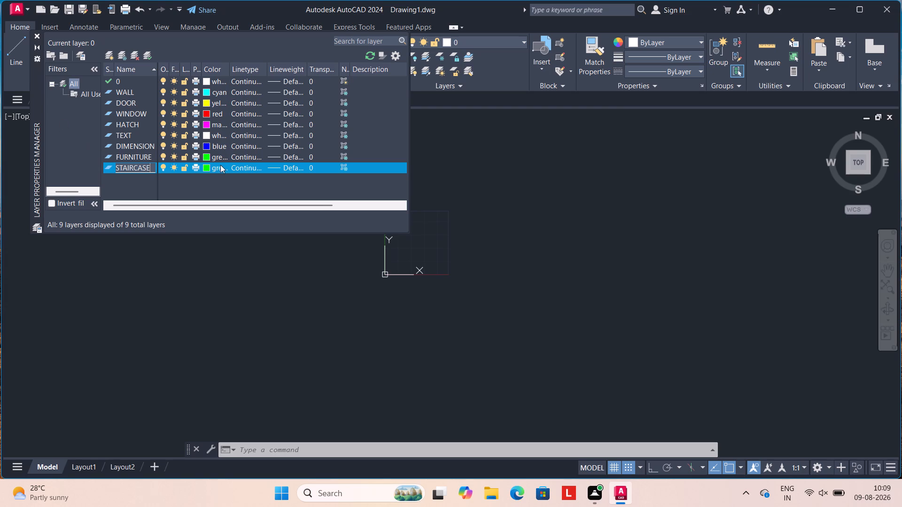
click(206, 169)
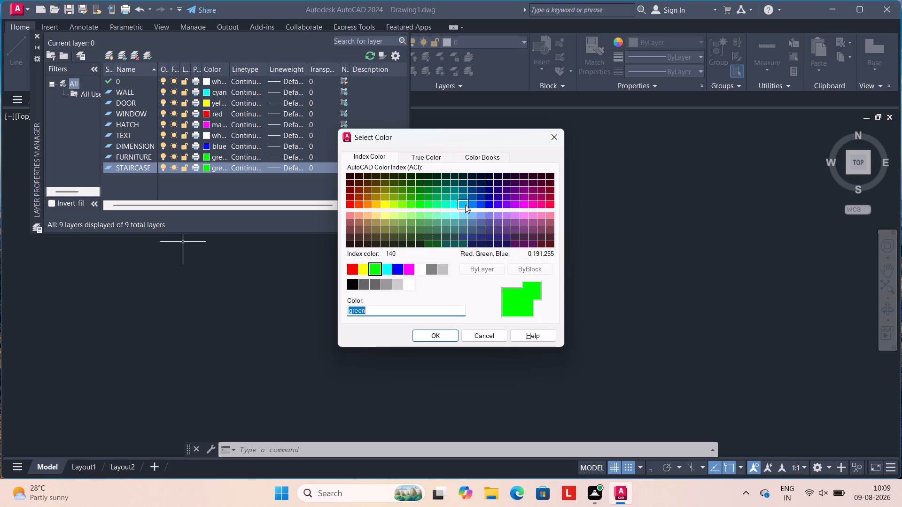
click(465, 205)
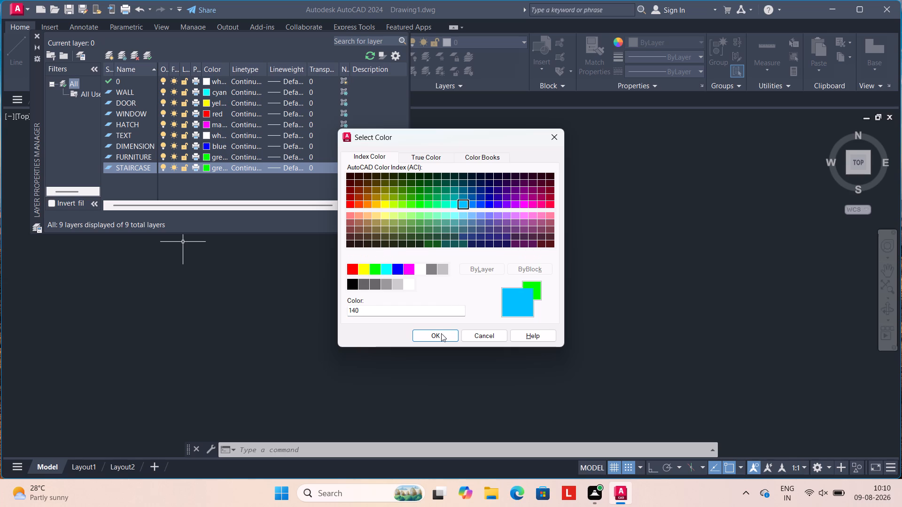
click(440, 334)
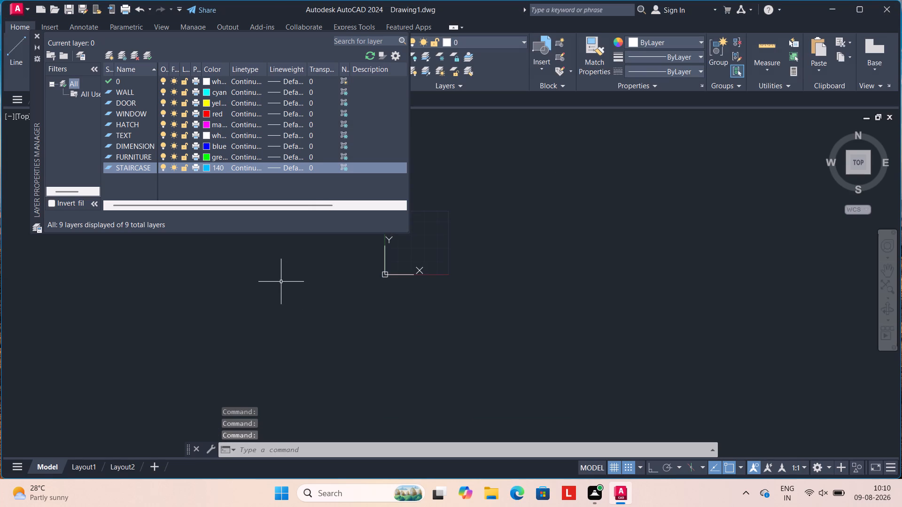
click(36, 34)
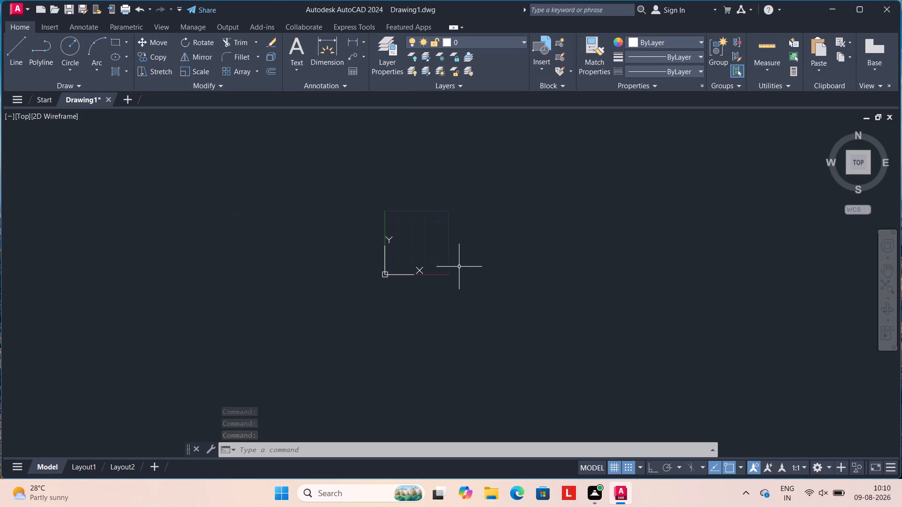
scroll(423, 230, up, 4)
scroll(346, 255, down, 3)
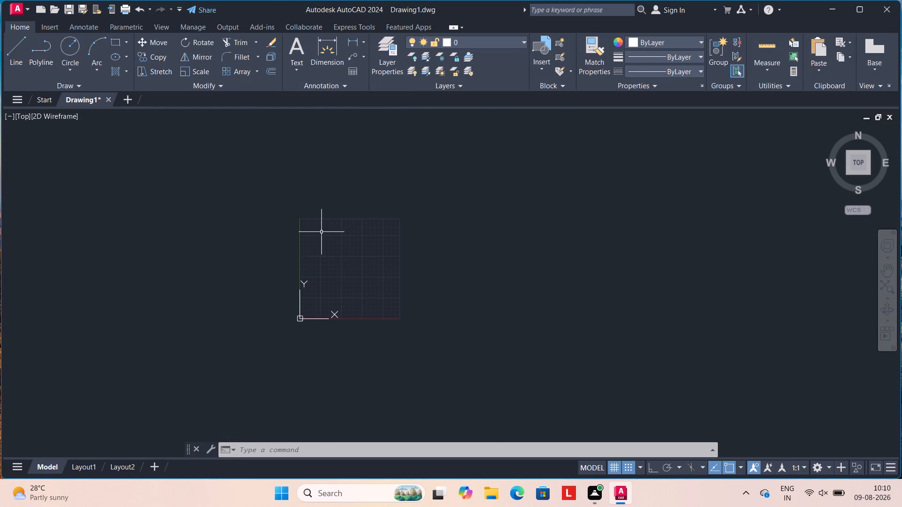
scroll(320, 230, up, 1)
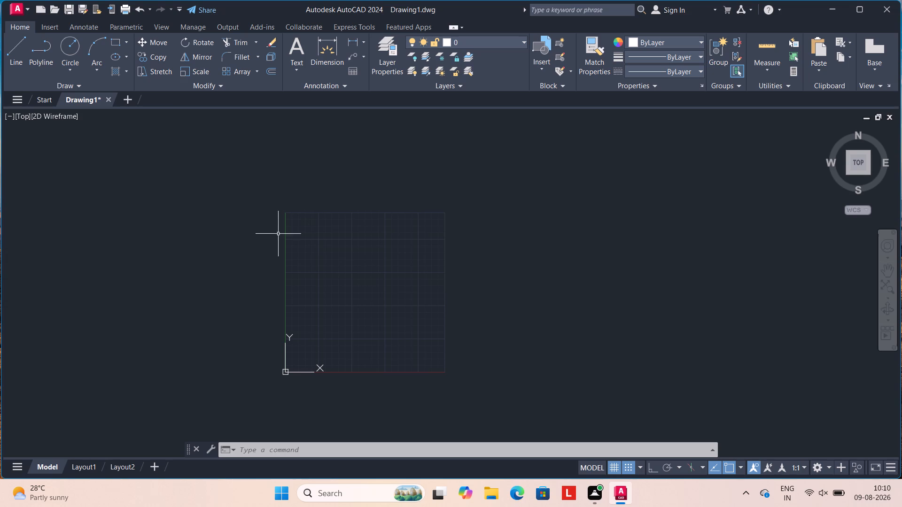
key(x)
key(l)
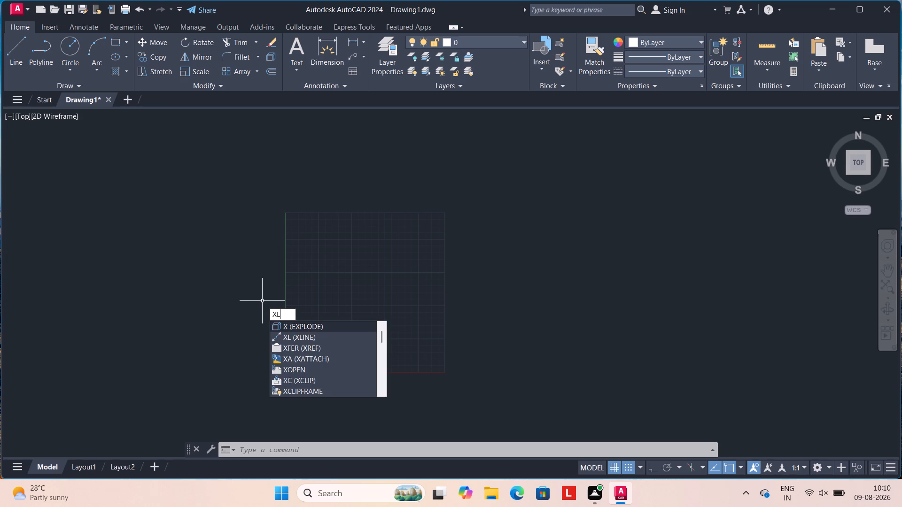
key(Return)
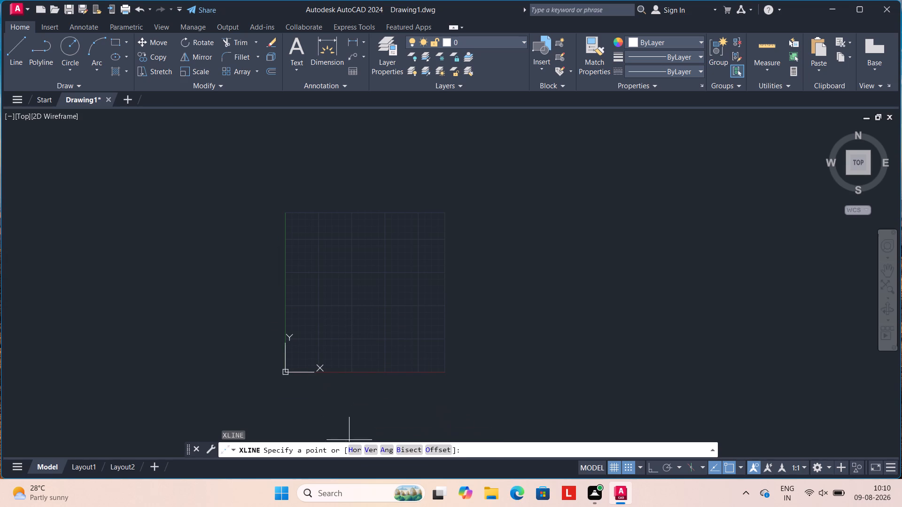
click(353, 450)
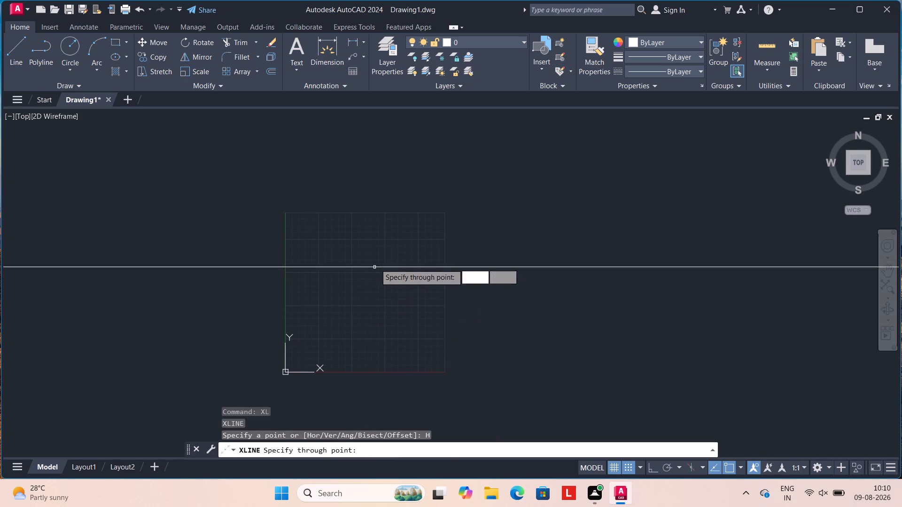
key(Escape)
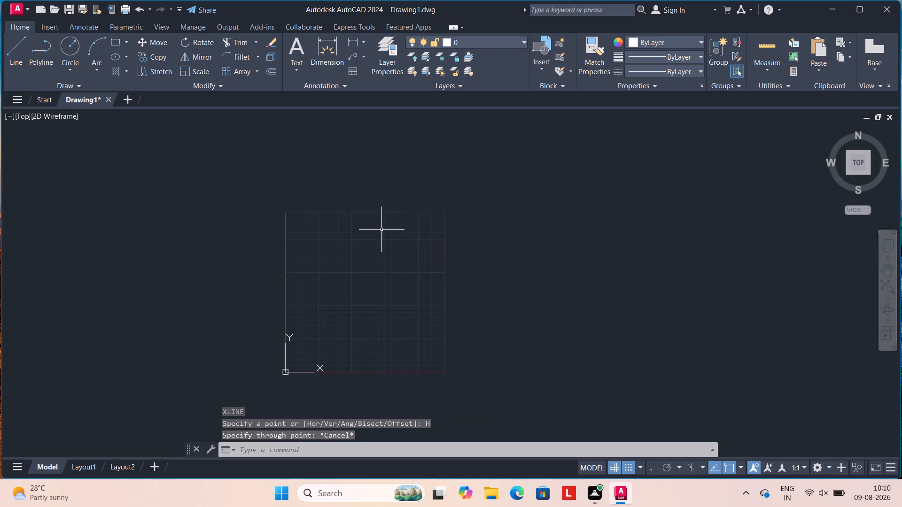
Make WALL the current layer.
click(522, 43)
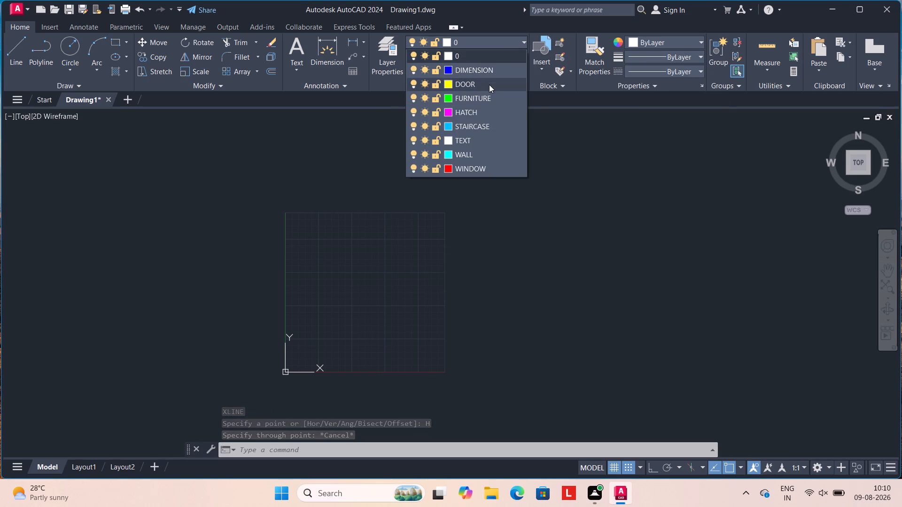
click(475, 155)
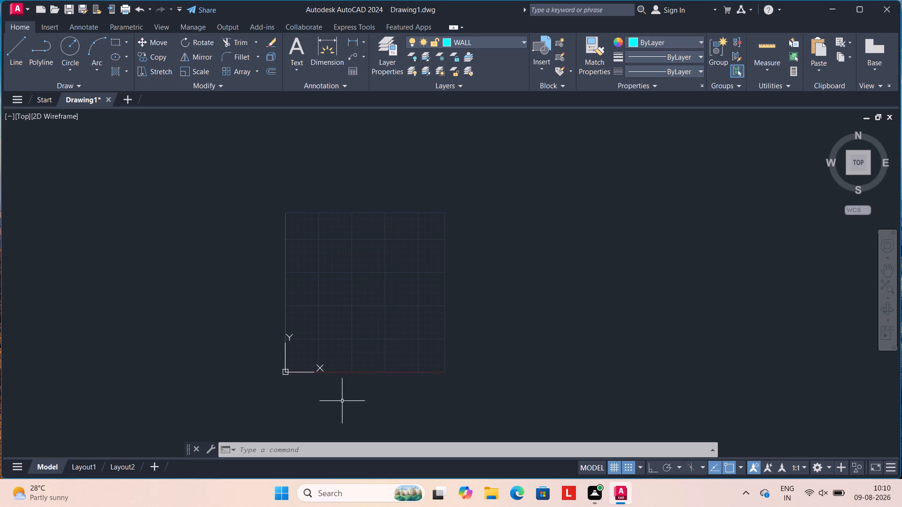
Draw a horizontal construction line near the top of the drawing limits, at a height of about 98'-4".
key(x)
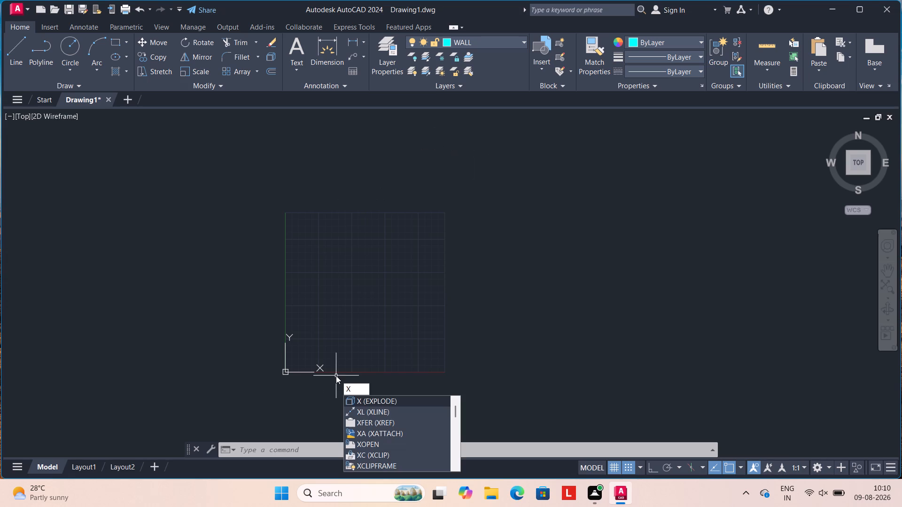
key(l)
key(Return)
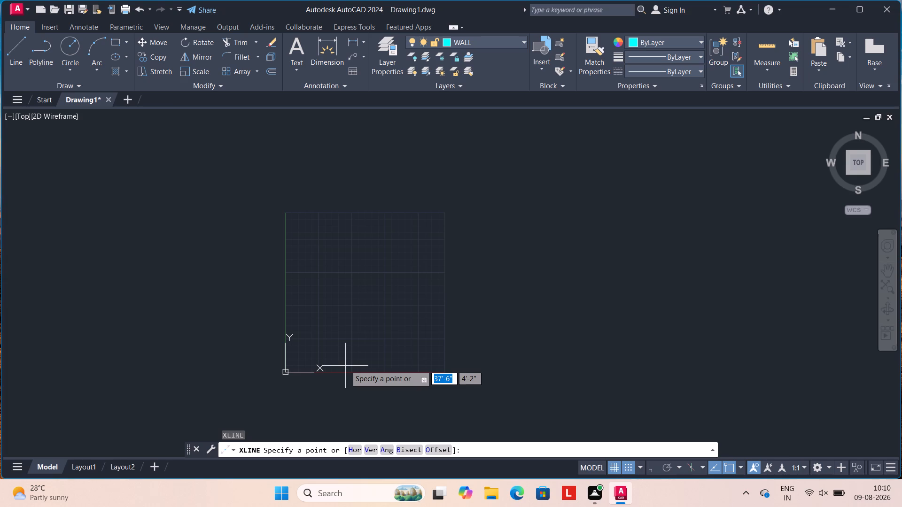
click(352, 451)
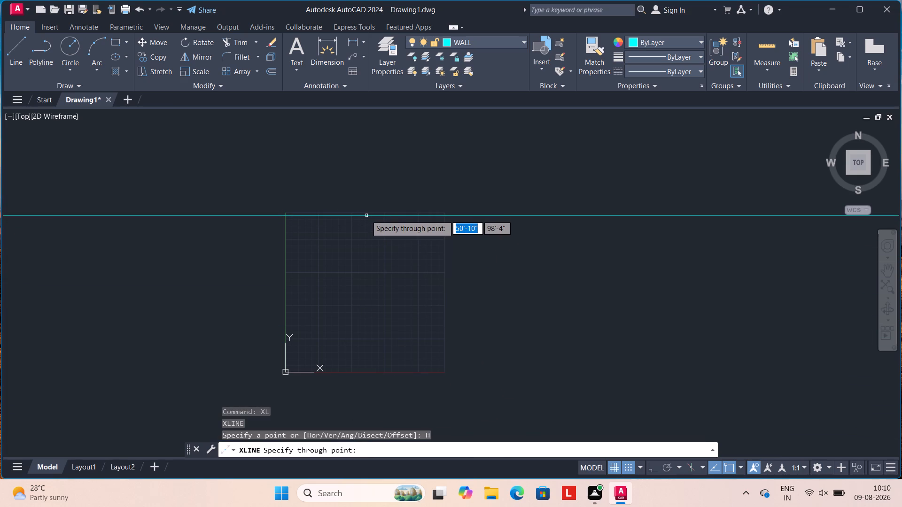
click(366, 215)
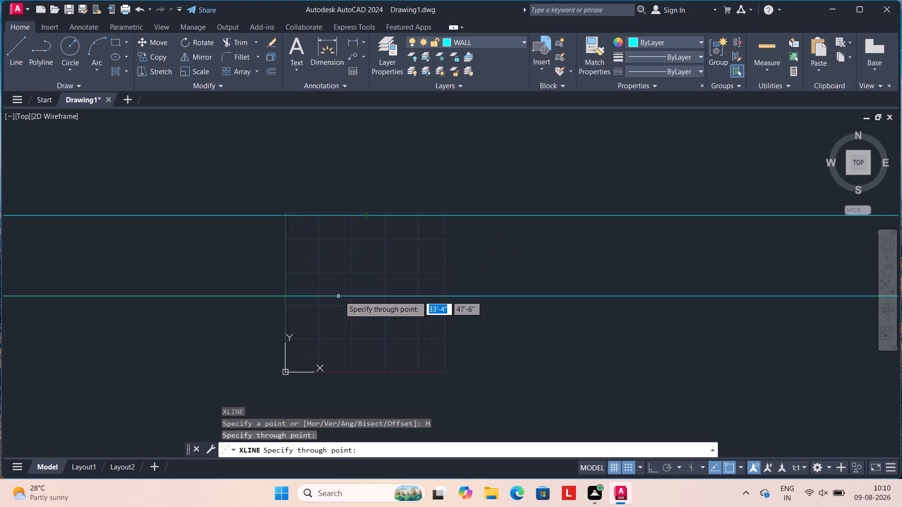
key(Escape)
Draw a vertical construction line just inside the left edge of the drawing limits, at X about 3'-4".
key(x)
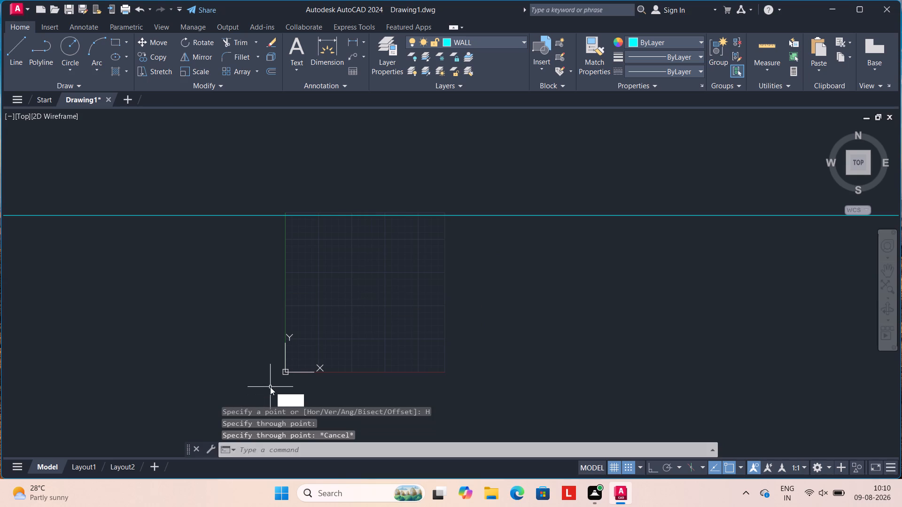
key(l)
key(Return)
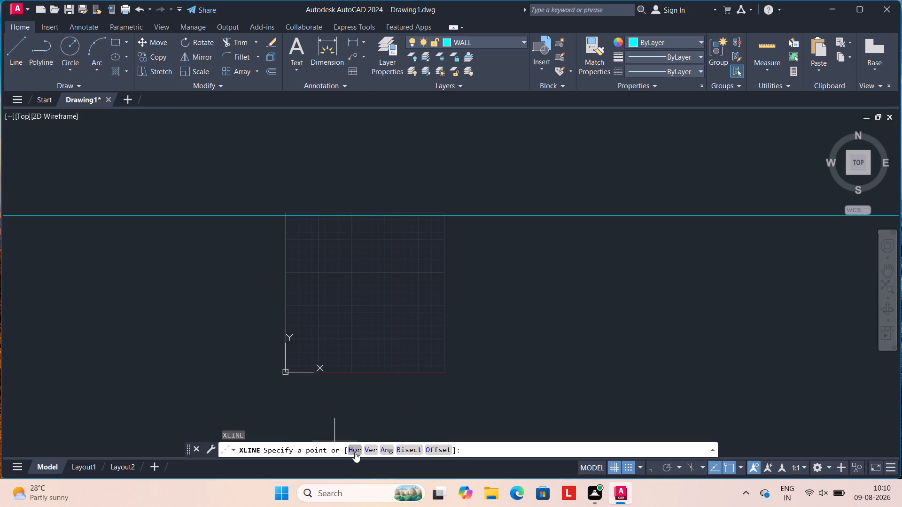
click(368, 448)
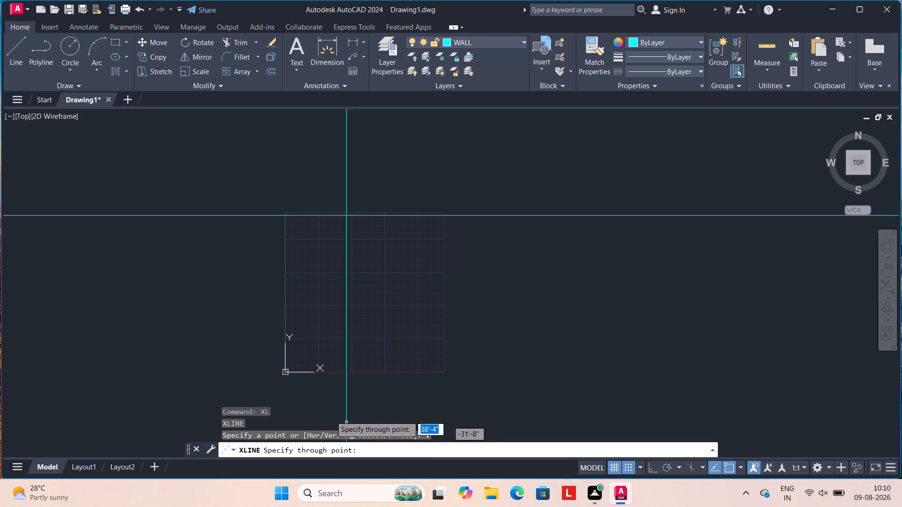
click(290, 407)
key(Escape)
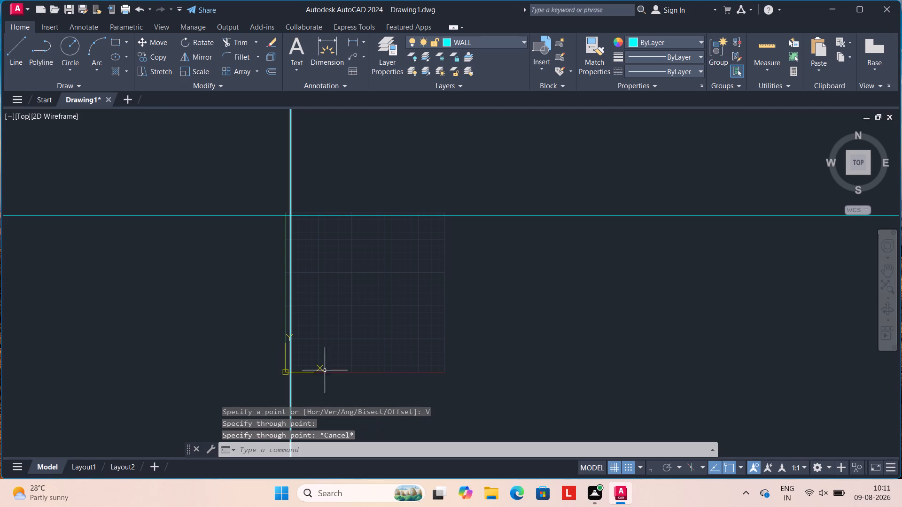
key(Escape)
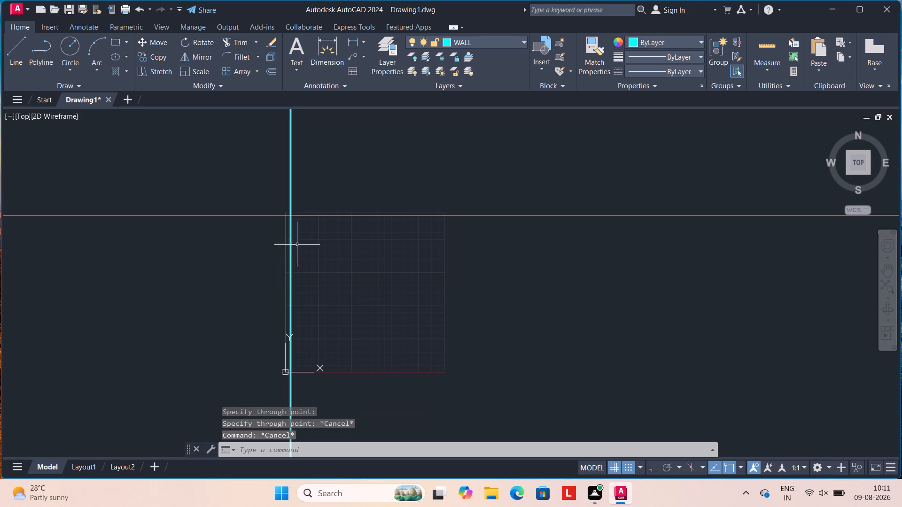
Offset the vertical construction line 9" to the right and the horizontal one 9" downward to form the outer wall thickness.
scroll(297, 239, up, 6)
scroll(299, 229, down, 5)
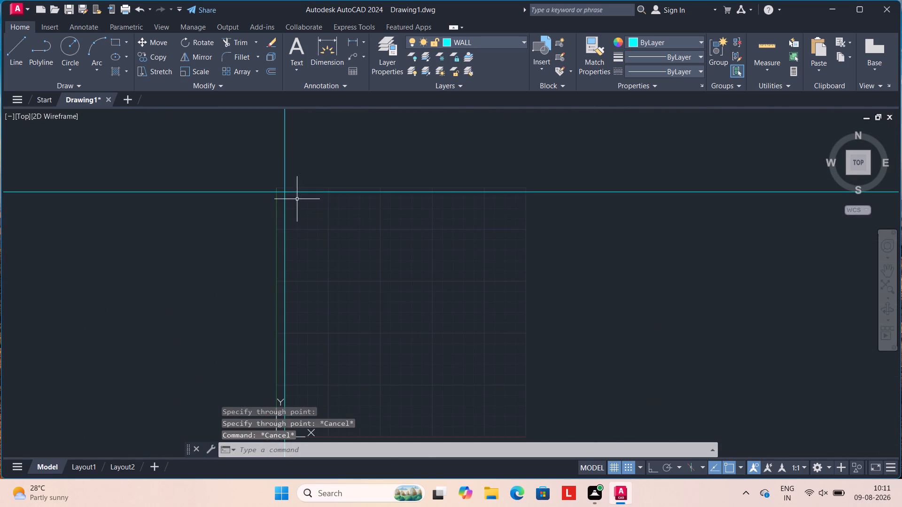
scroll(309, 179, up, 2)
scroll(301, 210, down, 2)
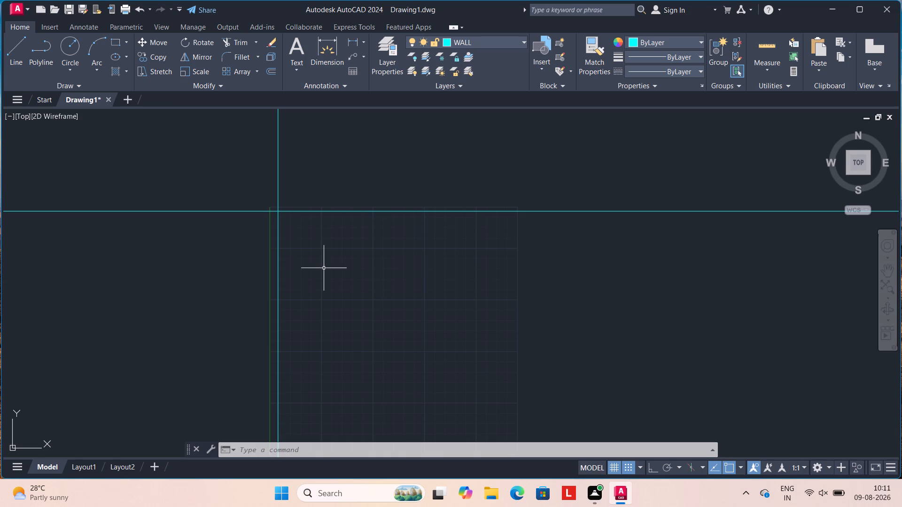
key(o)
key(Return)
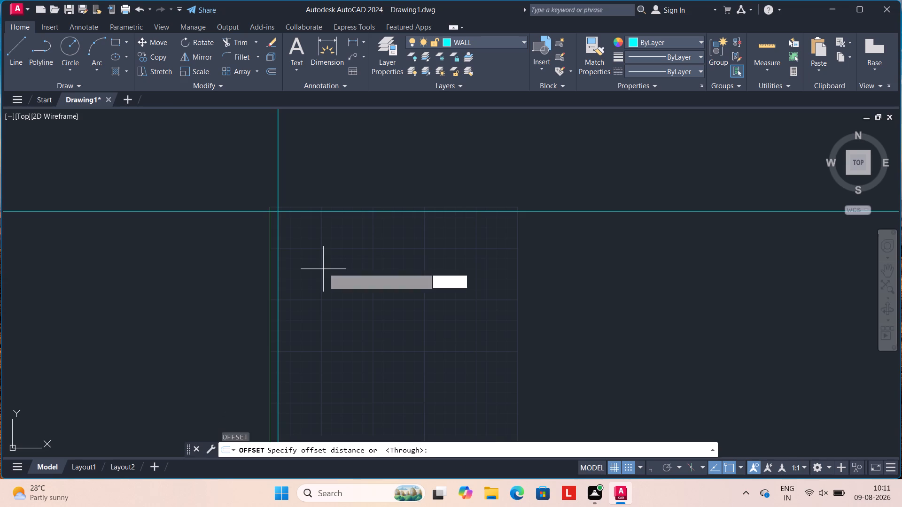
text(9")
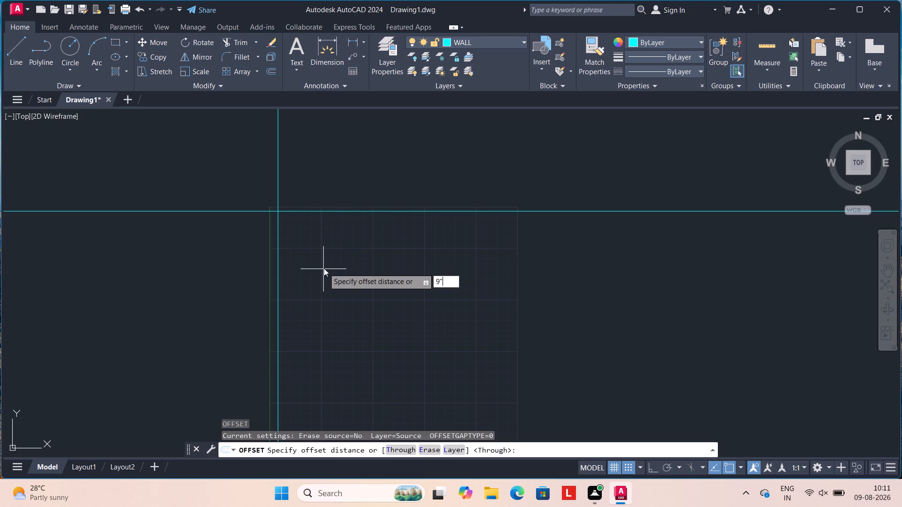
key(Return)
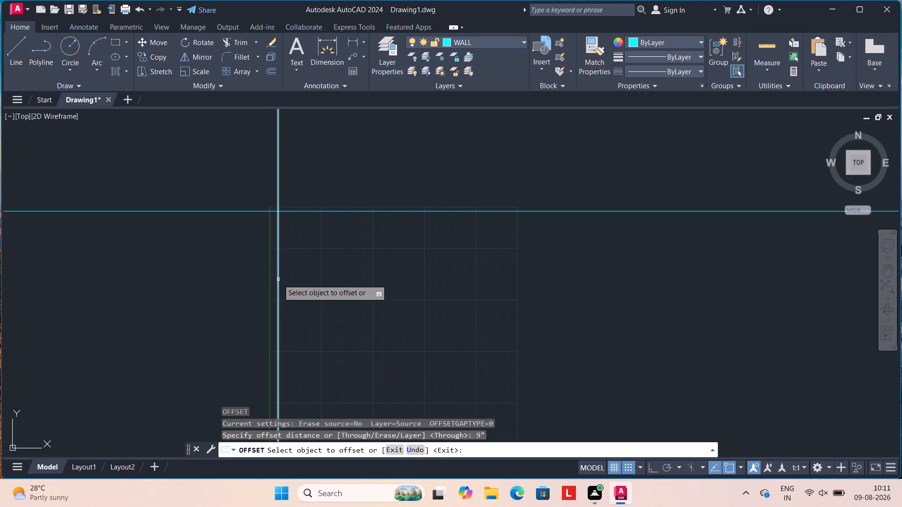
drag(278, 279, 296, 281)
click(299, 281)
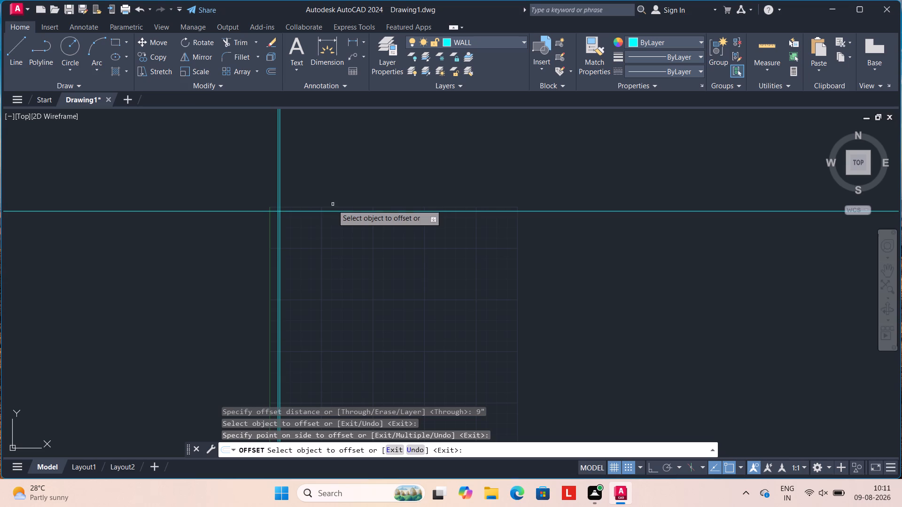
click(332, 212)
click(325, 233)
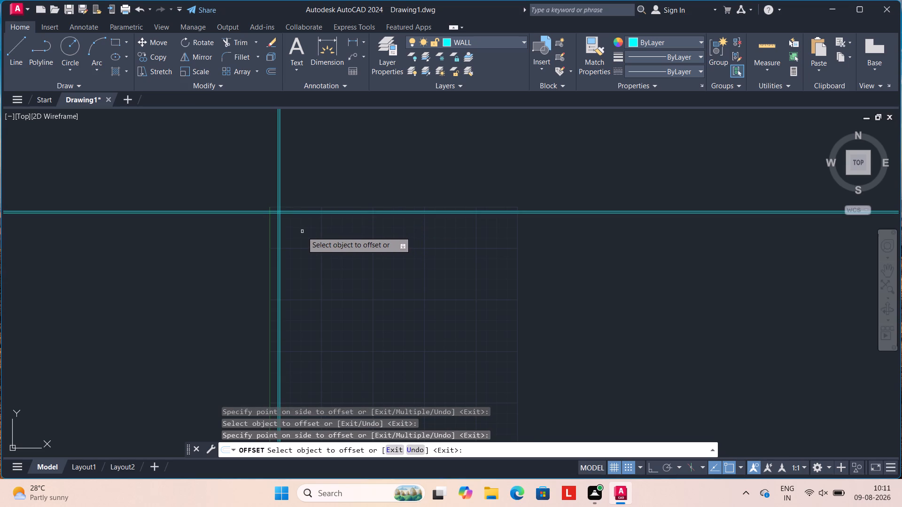
key(Escape)
key(Escape)
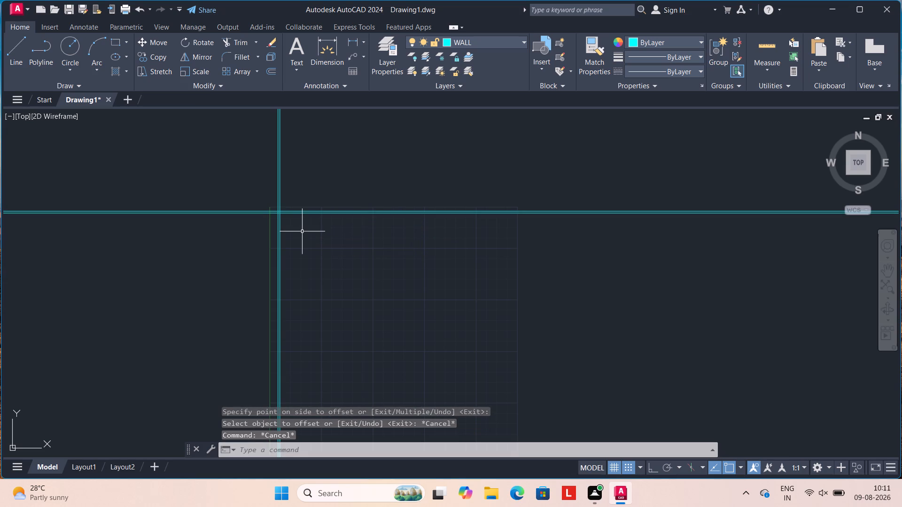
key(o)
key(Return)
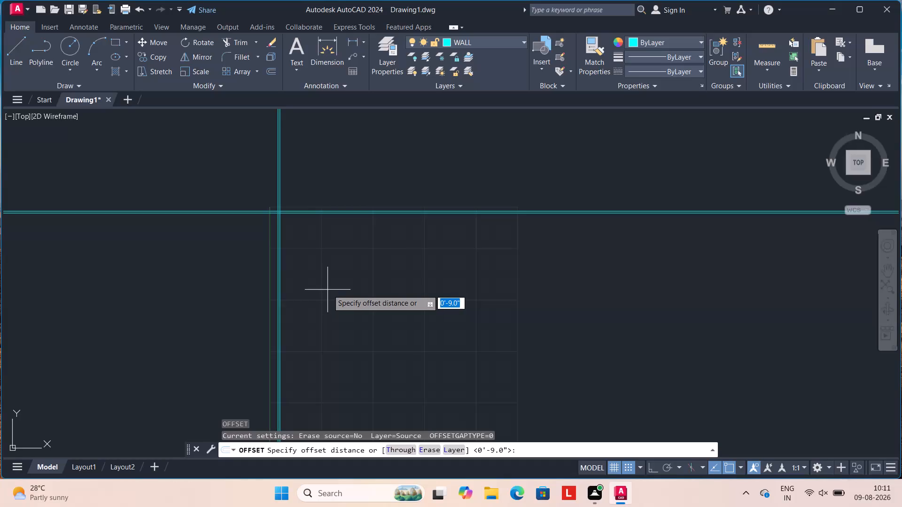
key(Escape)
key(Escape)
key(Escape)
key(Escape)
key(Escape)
Offset the inner line of the left outer wall 10'11" to the right to set the first room's width.
key(o)
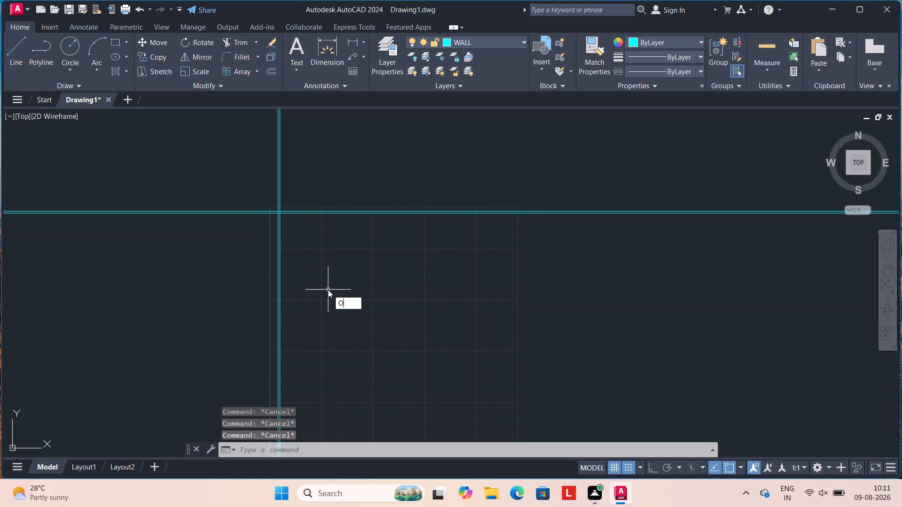
key(Return)
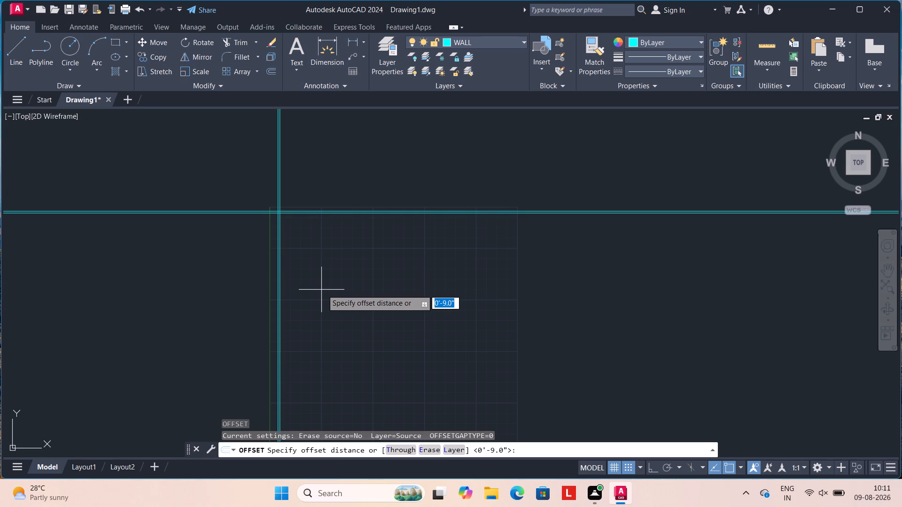
key(1)
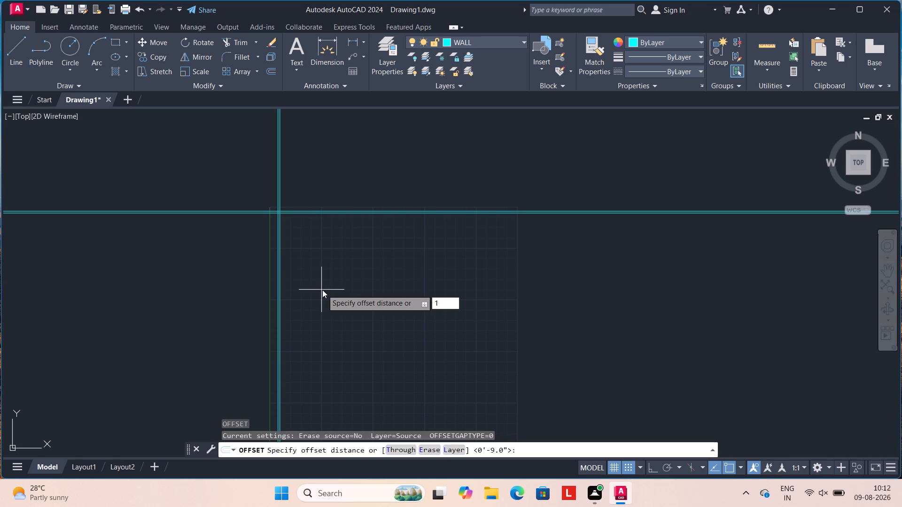
text(0')
text(11)
key(shift+quotedbl)
key(Return)
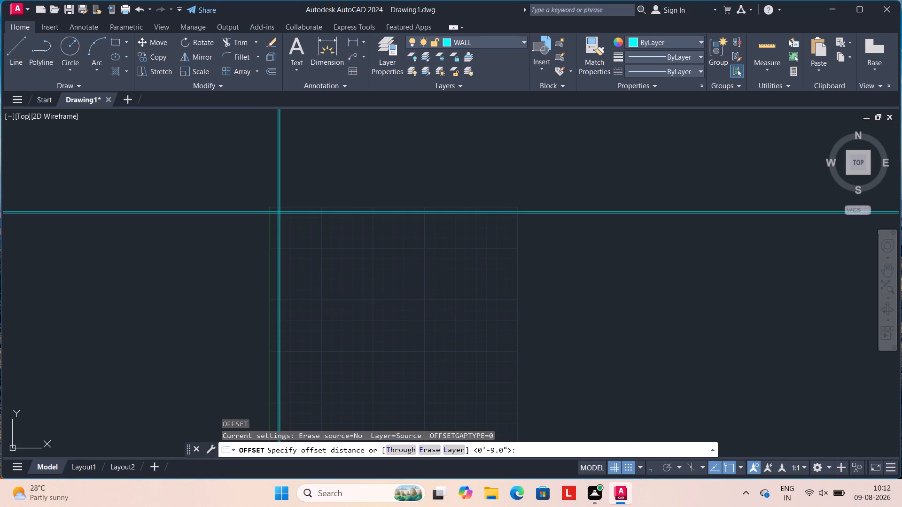
scroll(294, 282, up, 2)
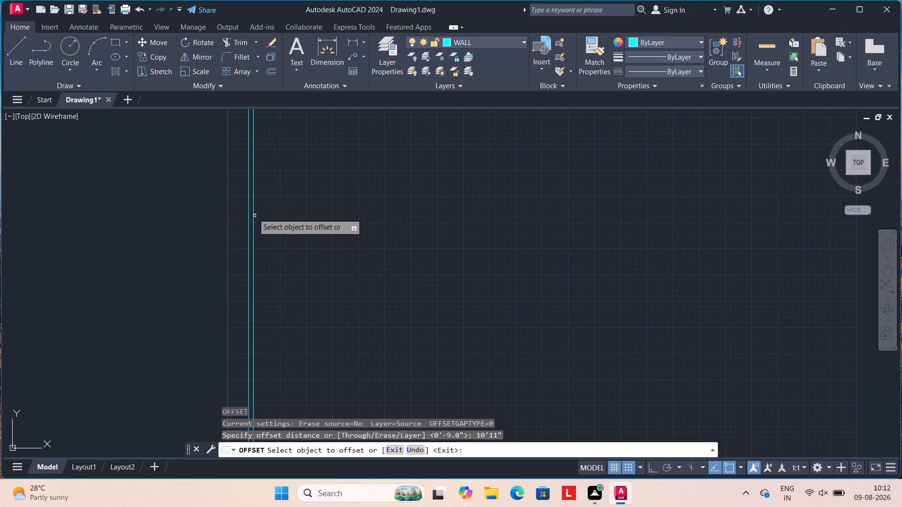
click(253, 208)
click(270, 210)
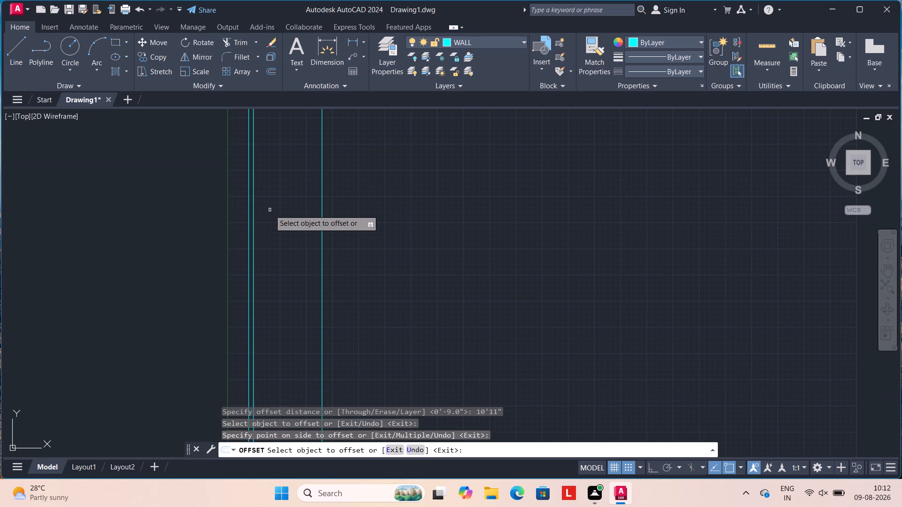
scroll(270, 210, down, 1)
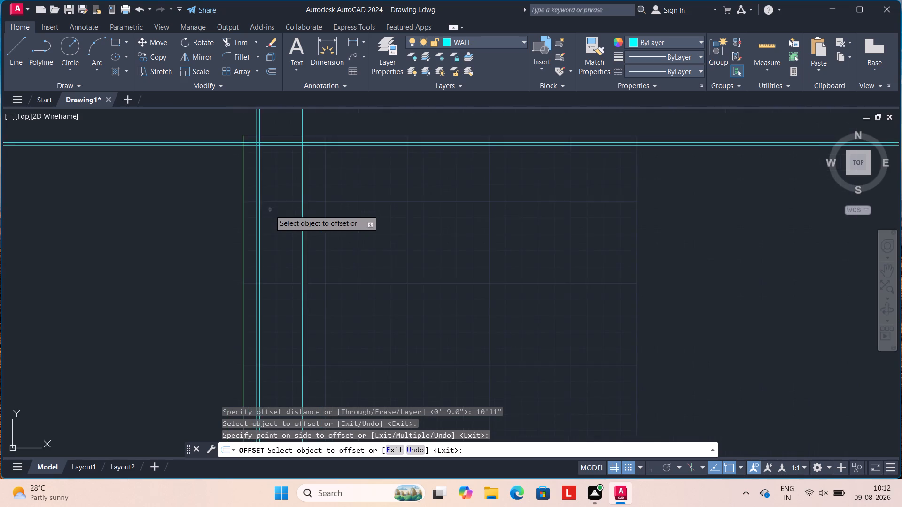
scroll(270, 210, down, 2)
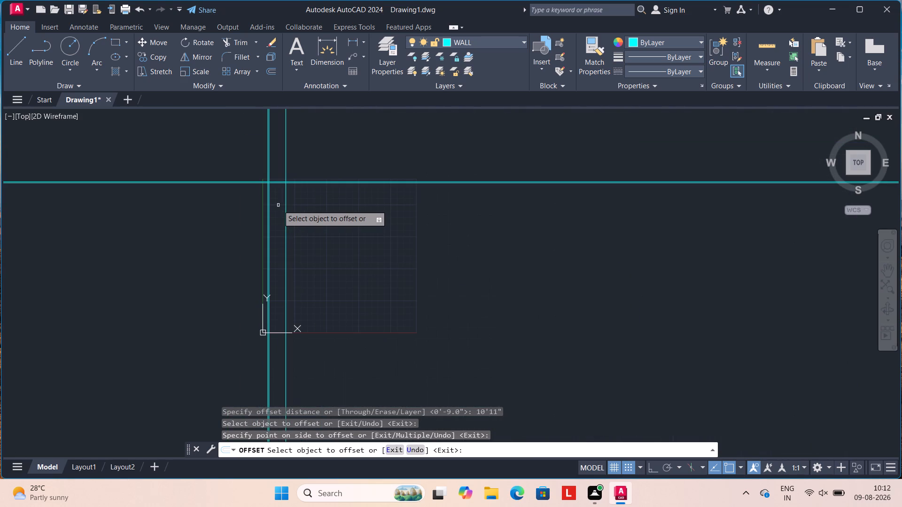
scroll(277, 205, up, 1)
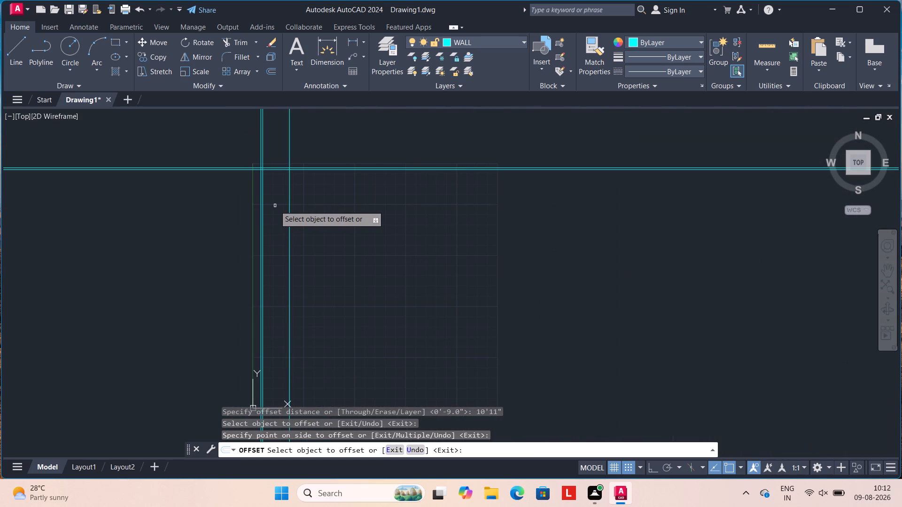
scroll(275, 206, up, 1)
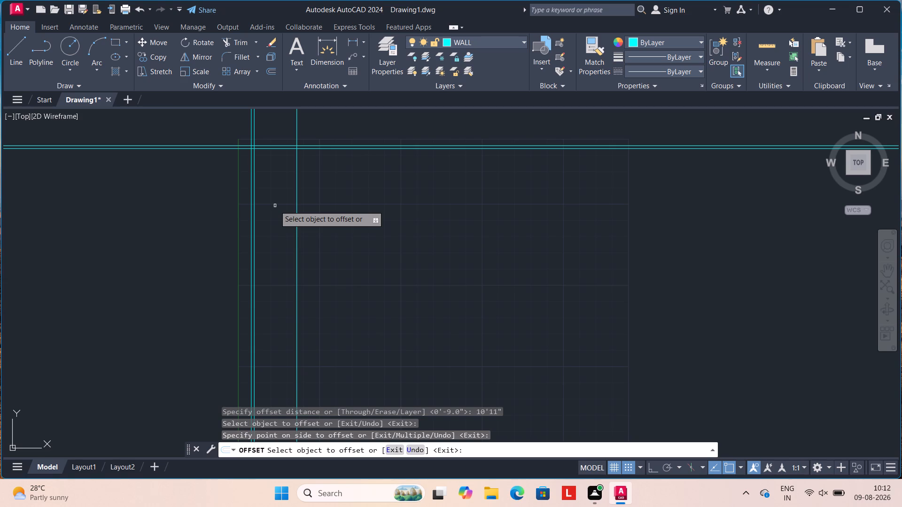
key(Escape)
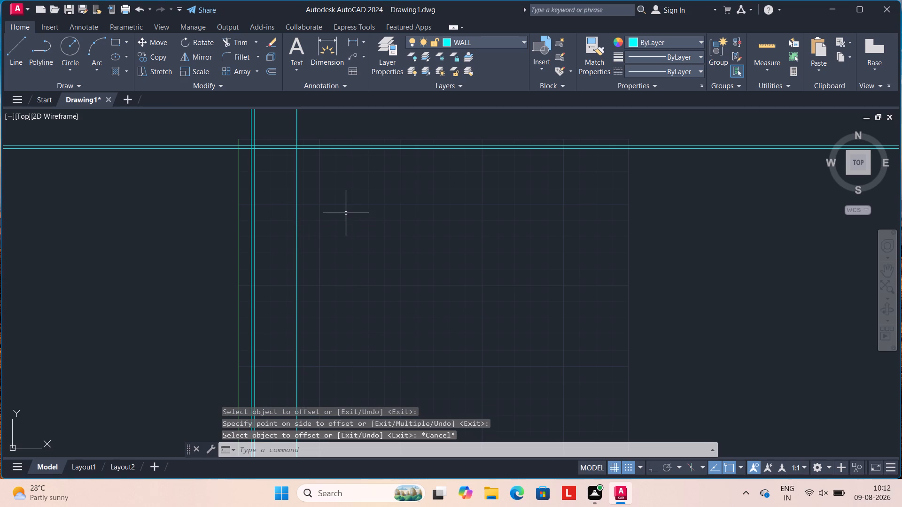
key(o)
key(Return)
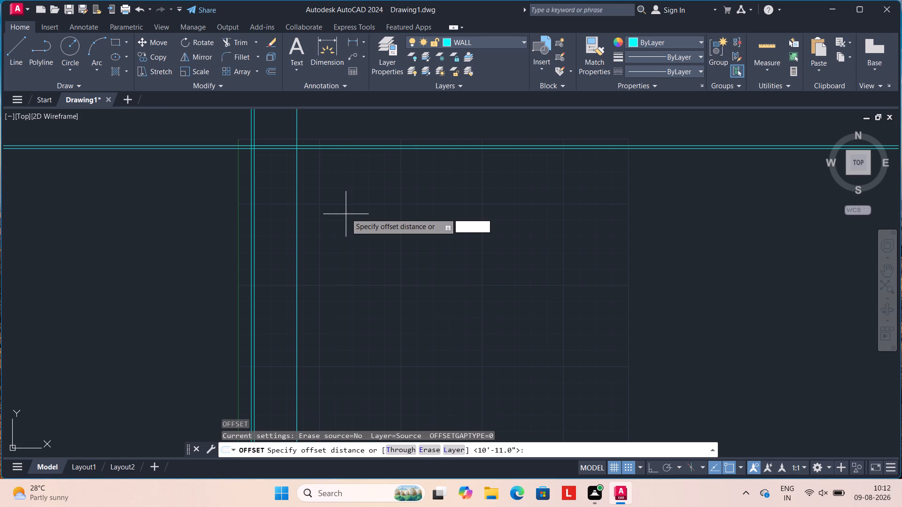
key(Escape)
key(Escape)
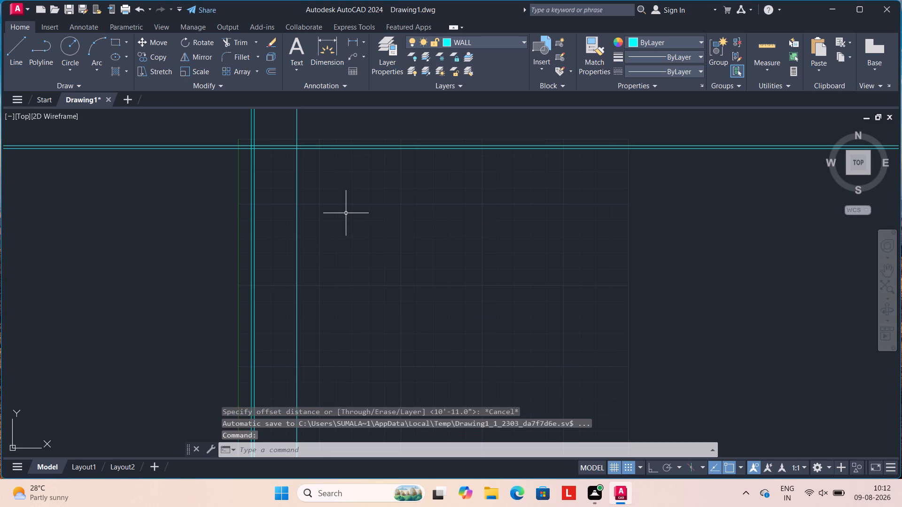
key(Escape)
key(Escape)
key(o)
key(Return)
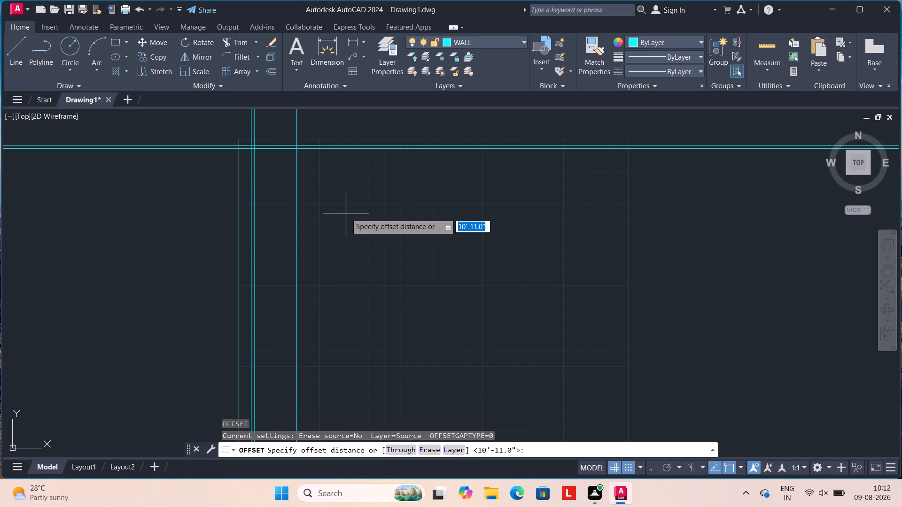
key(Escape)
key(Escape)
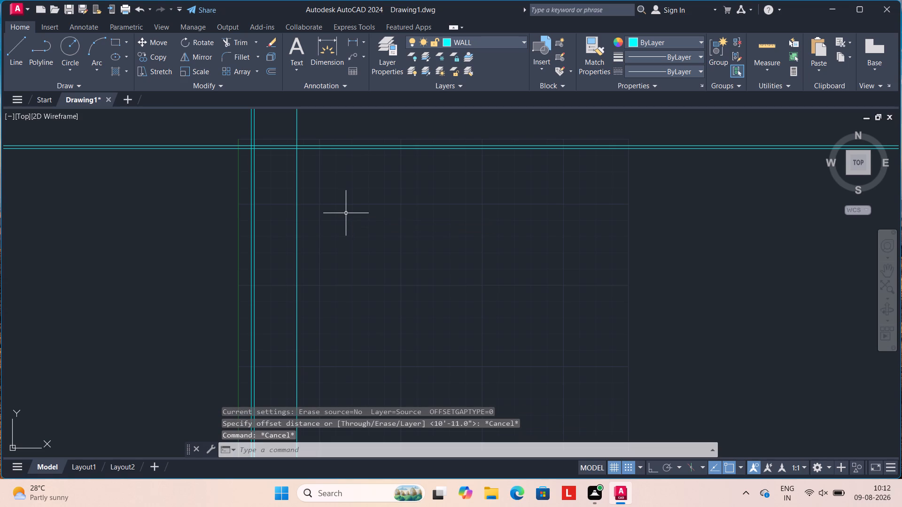
Offset the rightmost vertical construction line 4.5" to the right to form the first interior partition wall's thickness.
key(o)
key(Return)
key(4)
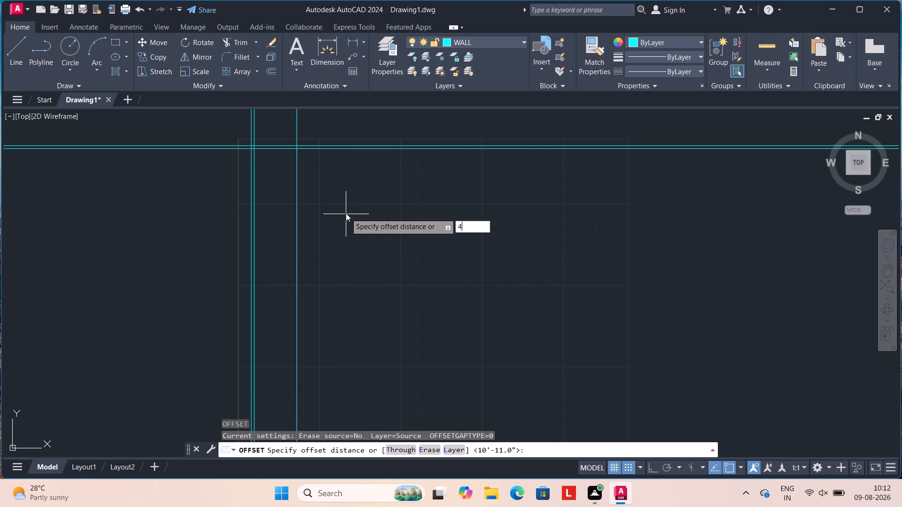
text(.5")
key(Return)
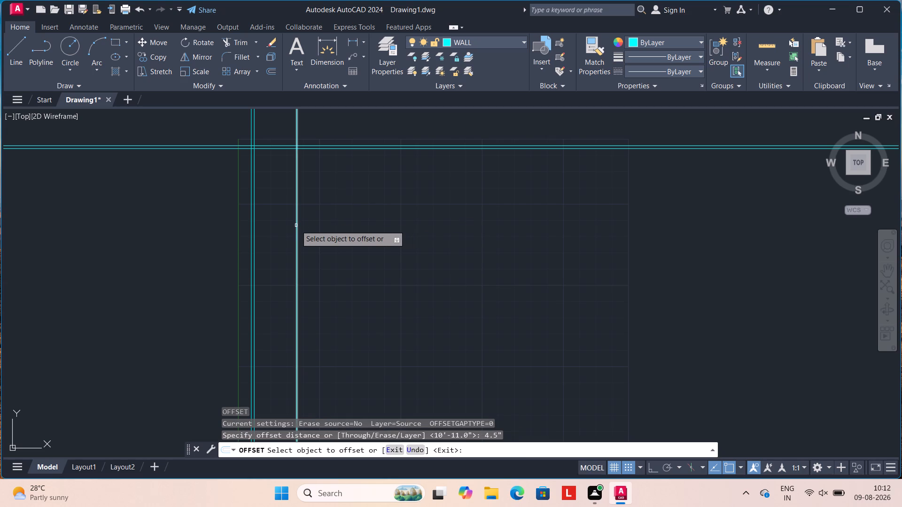
click(297, 224)
click(325, 223)
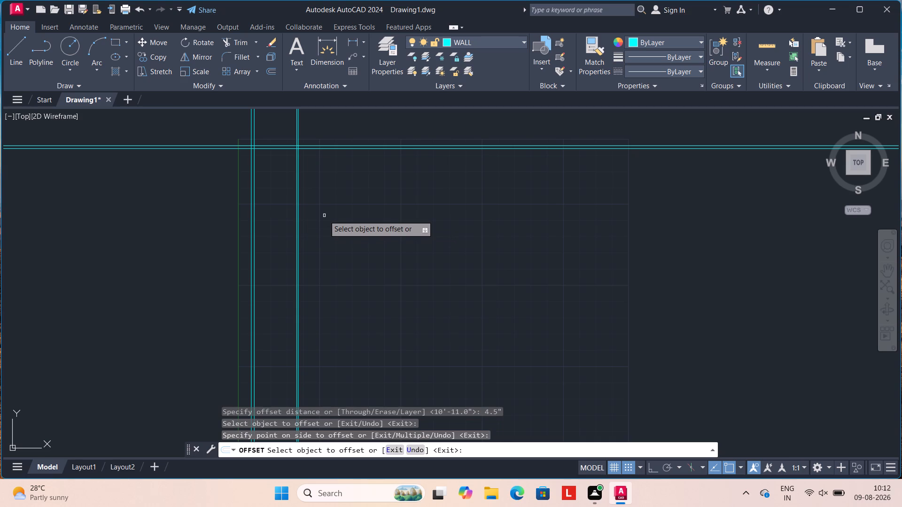
key(Escape)
Offset the right-hand line of the first partition wall 10'6" to the right to set the second room's width.
scroll(299, 203, up, 2)
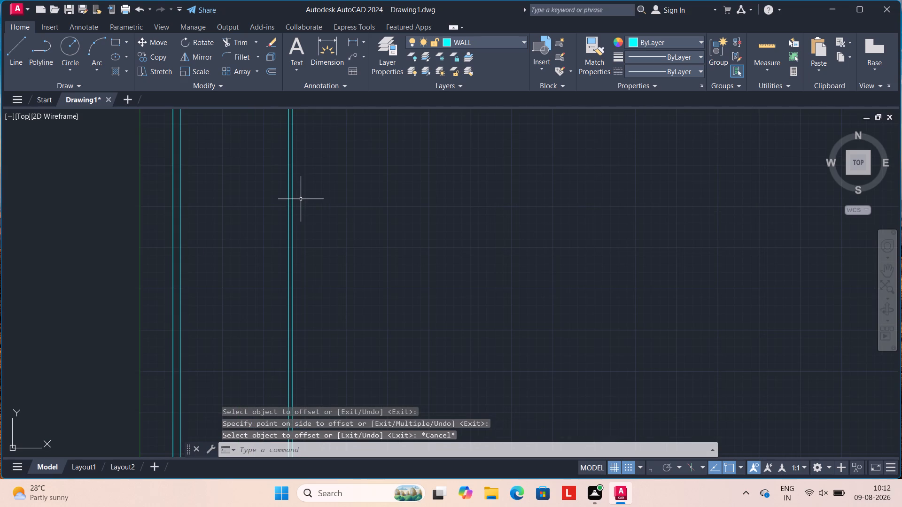
key(o)
key(Return)
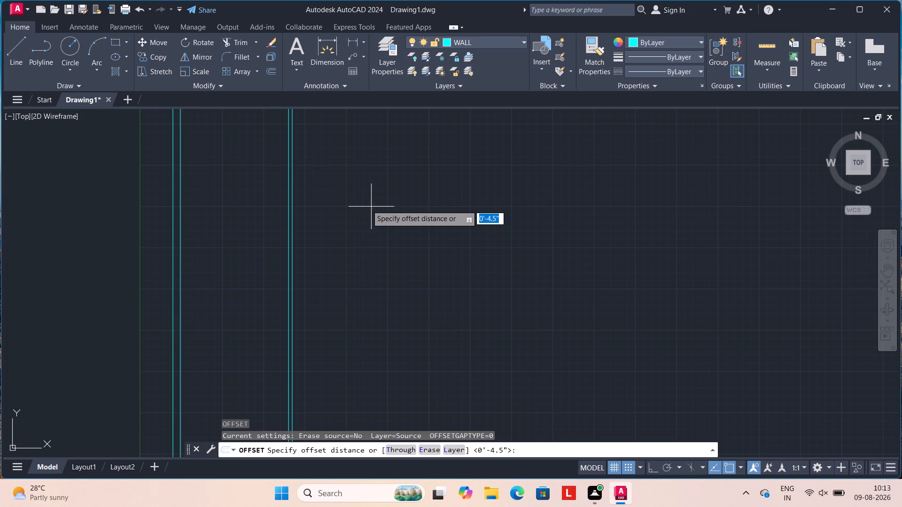
key(1)
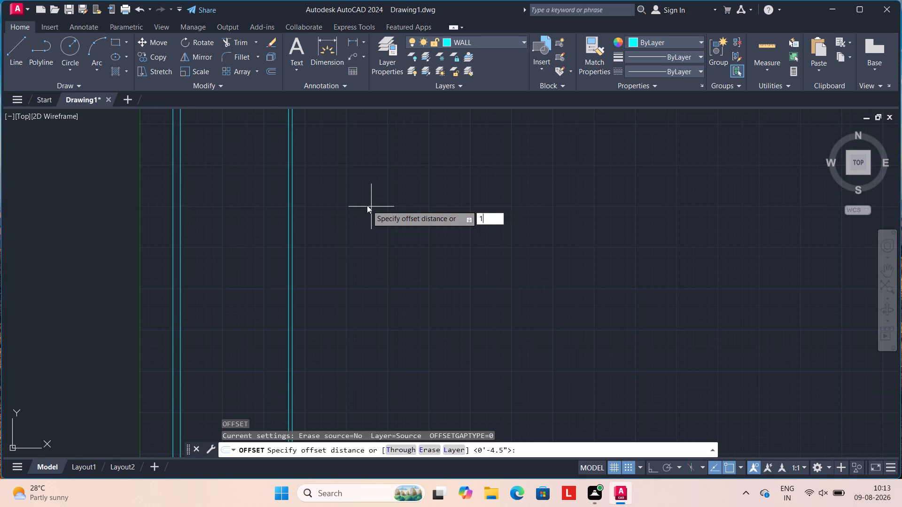
text(0')
key(6)
key(shift+quotedbl)
key(Return)
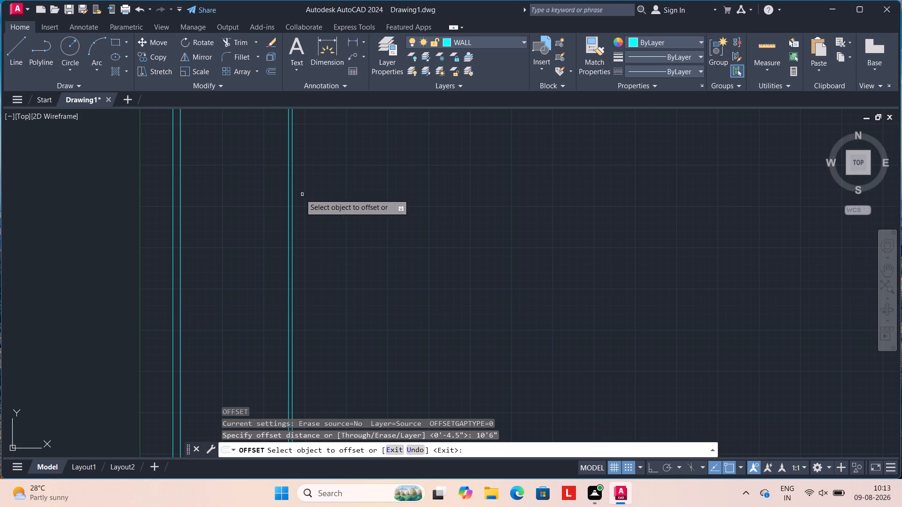
drag(293, 192, 304, 192)
click(321, 194)
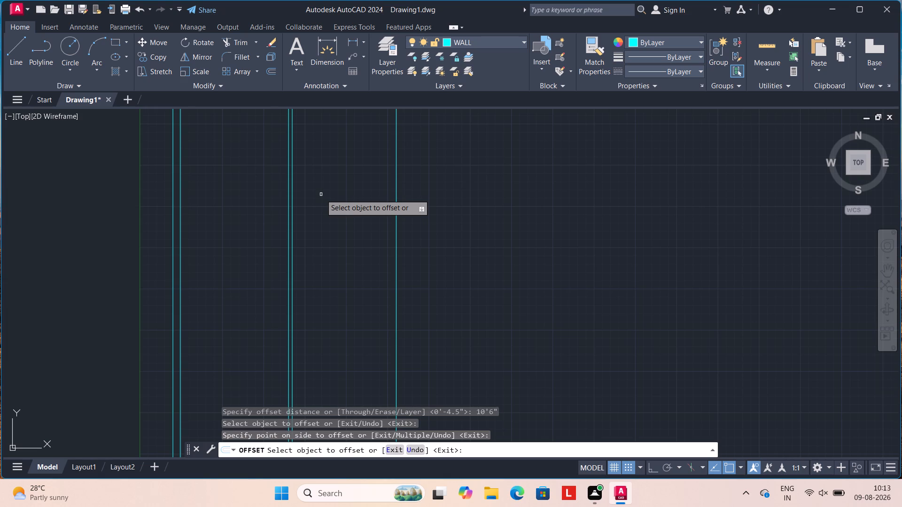
key(Escape)
Offset the rightmost vertical construction line 4.5" to the right to form the second interior partition wall's thickness.
key(o)
key(Return)
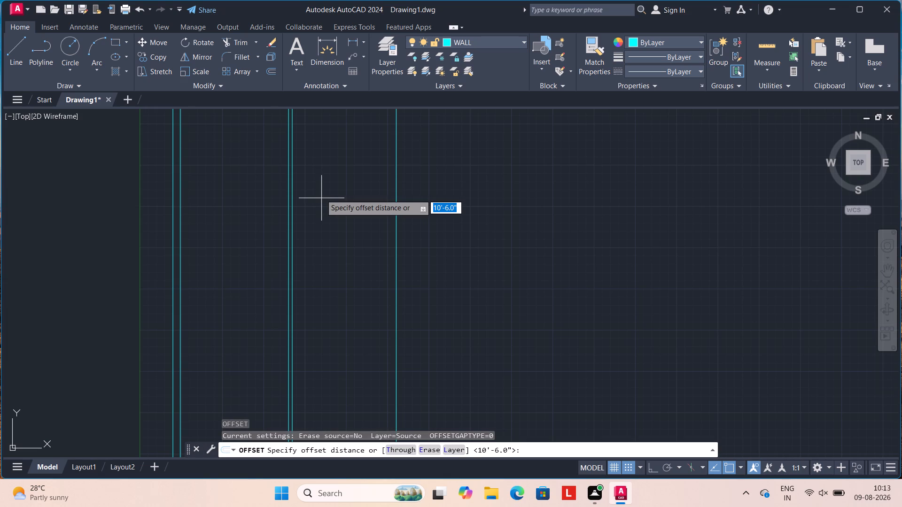
text(4.)
key(5)
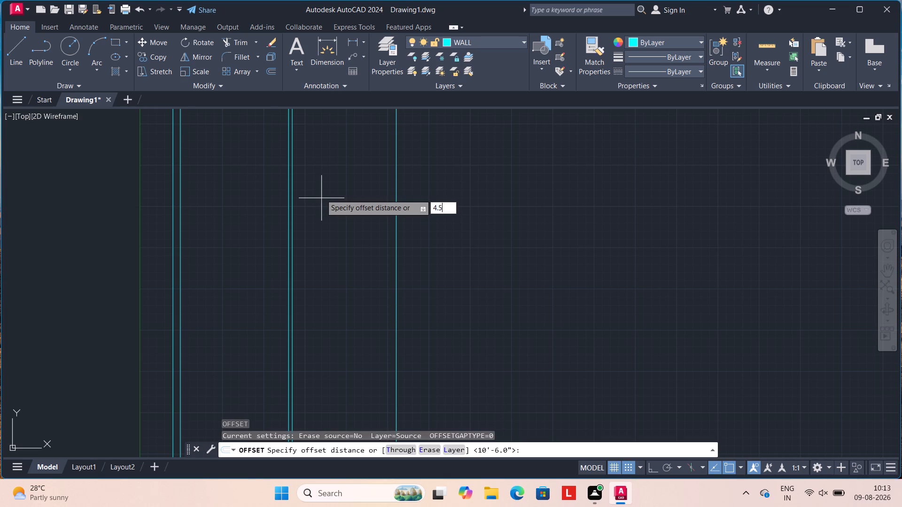
key(shift+quotedbl)
key(Return)
drag(397, 189, 397, 189)
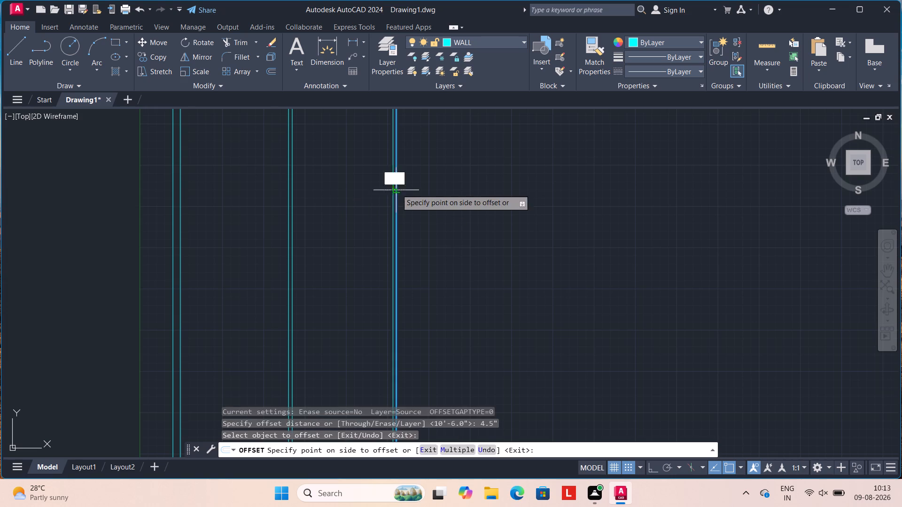
drag(397, 189, 409, 187)
click(413, 187)
scroll(405, 186, down, 1)
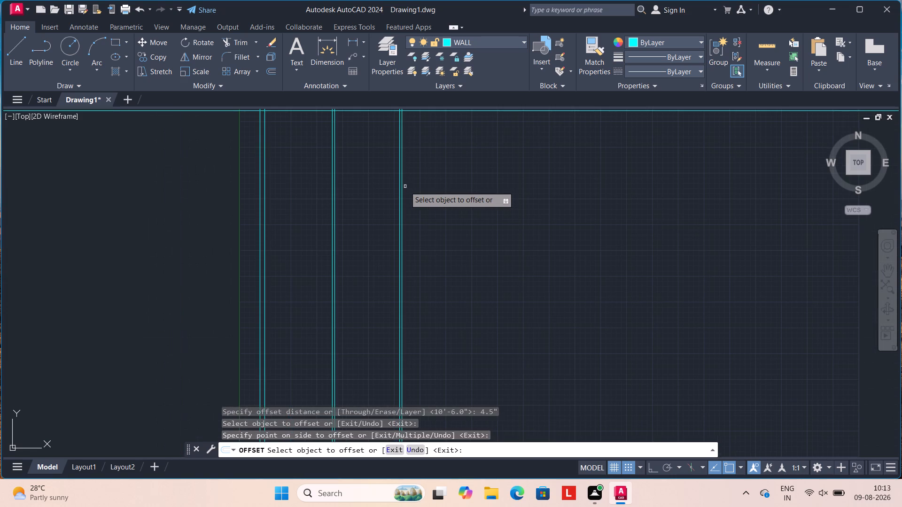
key(Escape)
key(Escape)
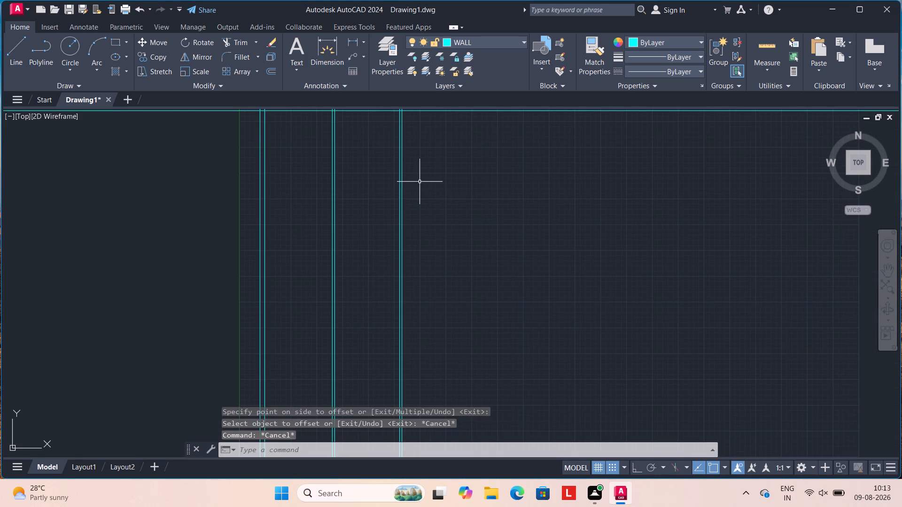
Offset the right-hand line of the second partition wall 11'9.4" to the right to set the third room's width.
key(o)
key(Return)
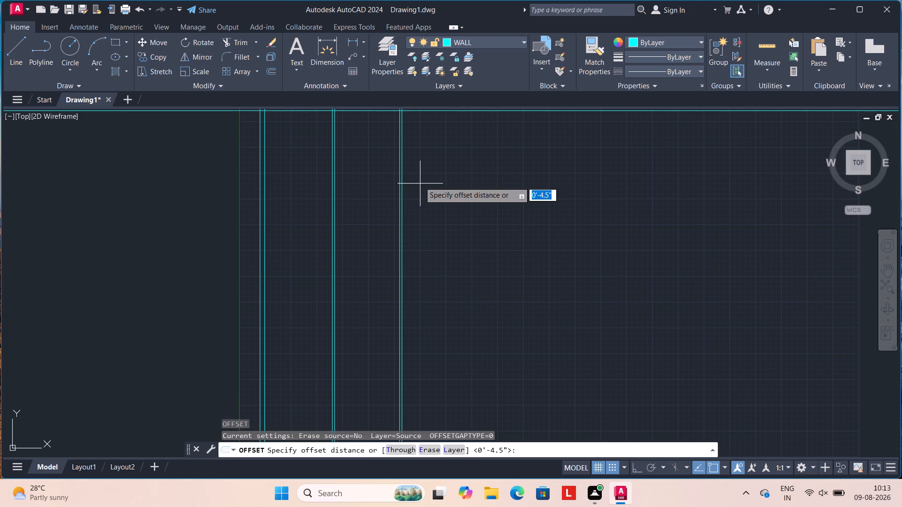
text(11)
key(apostrophe)
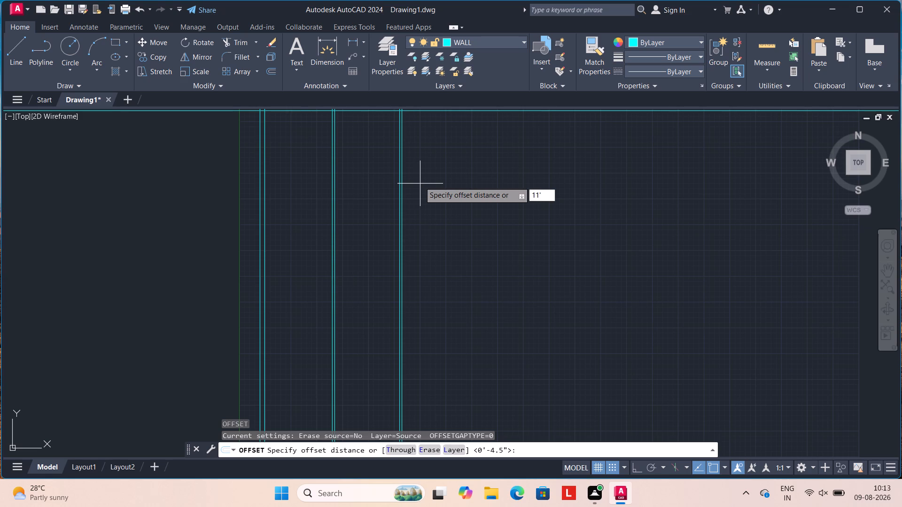
text(9.4)
key(shift+quotedbl)
key(Return)
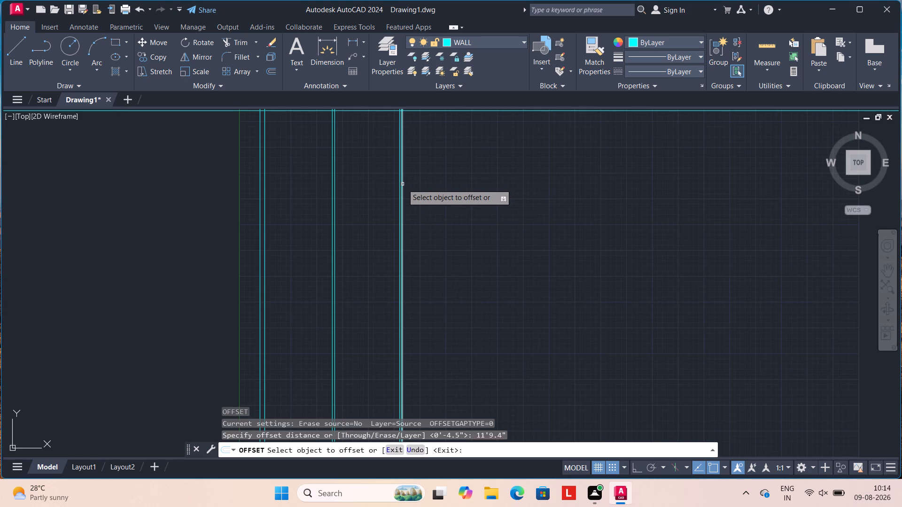
click(403, 184)
click(424, 183)
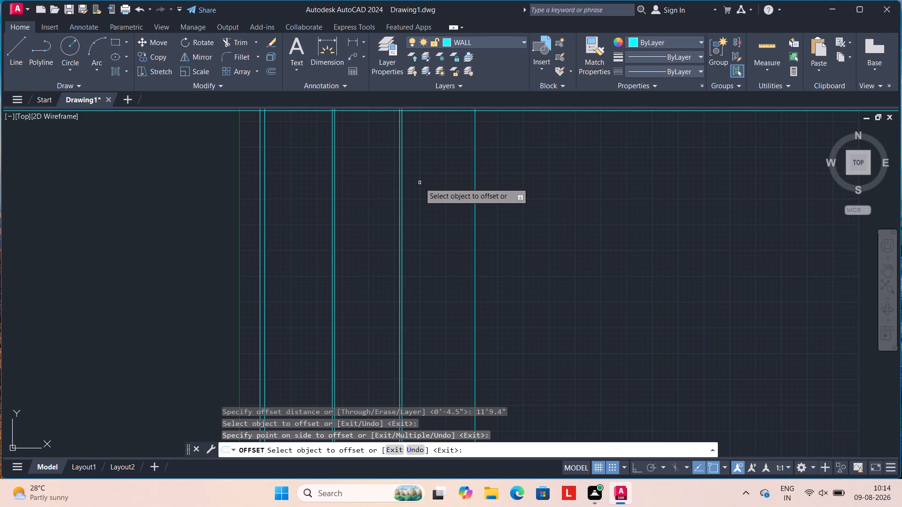
key(Escape)
Offset the rightmost vertical construction line 9" to the right to form the right outer wall's thickness.
key(o)
key(Return)
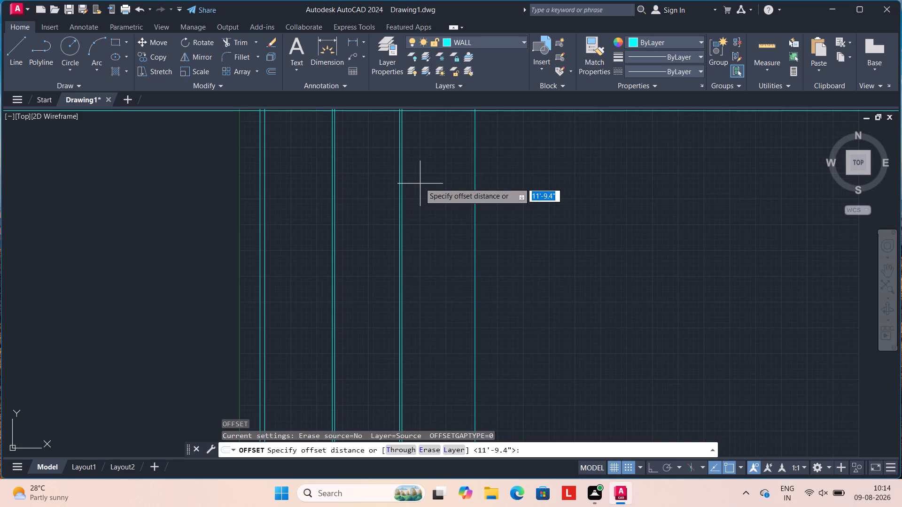
text(9")
key(Return)
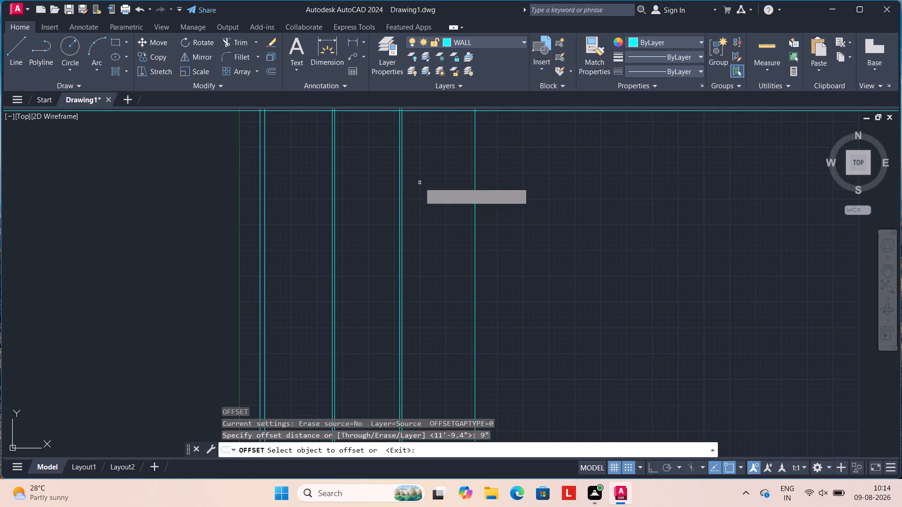
drag(474, 203, 516, 204)
click(517, 204)
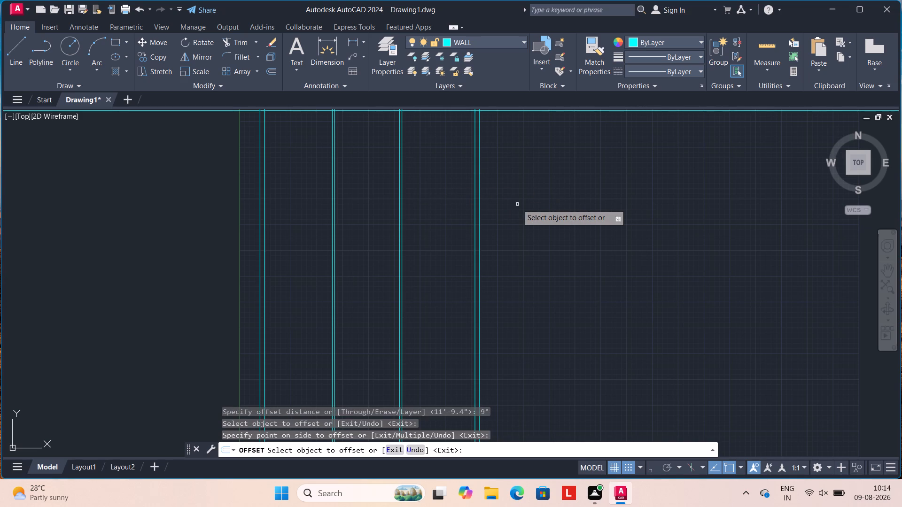
key(Escape)
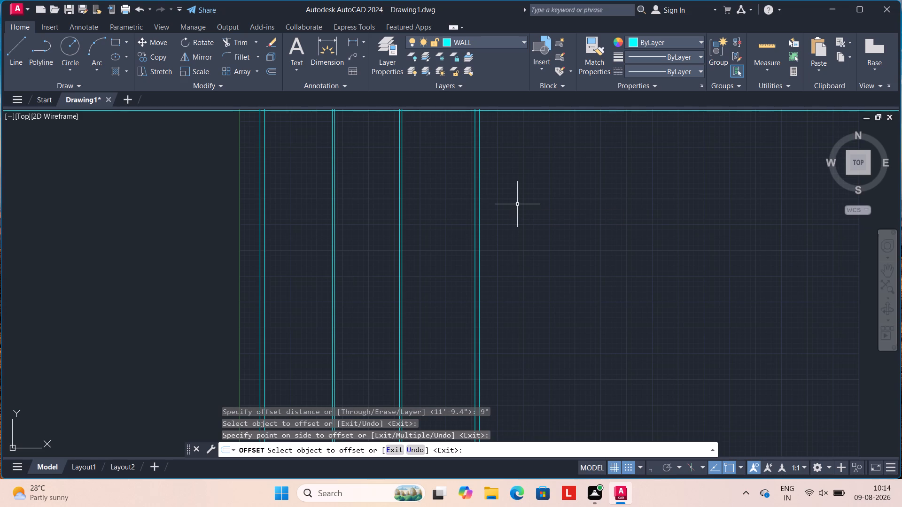
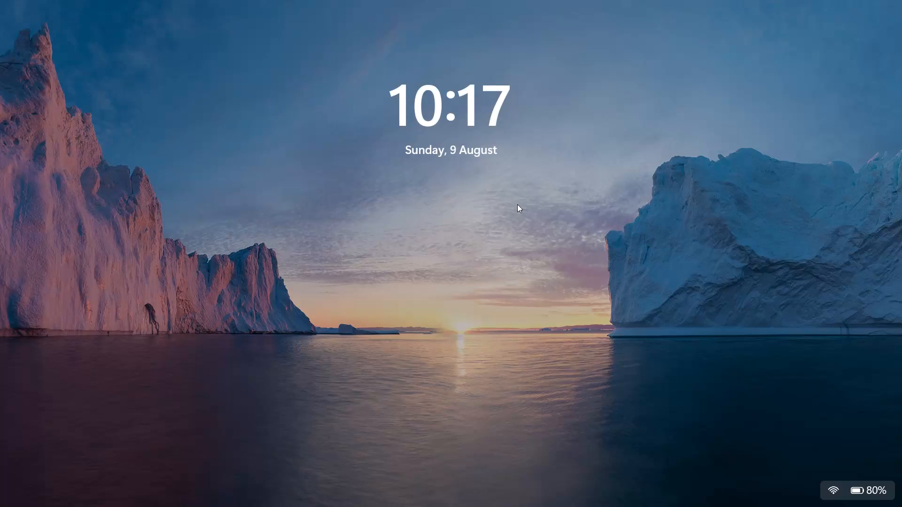
Dismiss the lock screen to return to the floor plan drawing in AutoCAD.
click(517, 204)
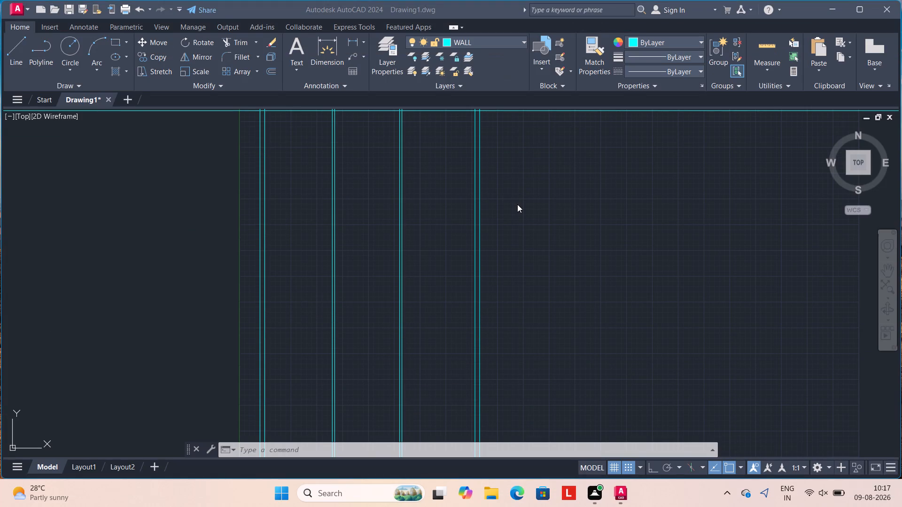
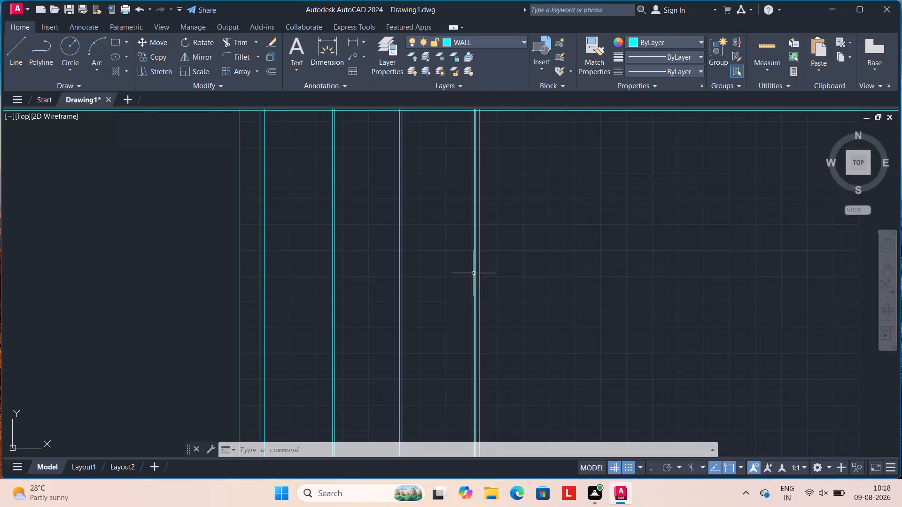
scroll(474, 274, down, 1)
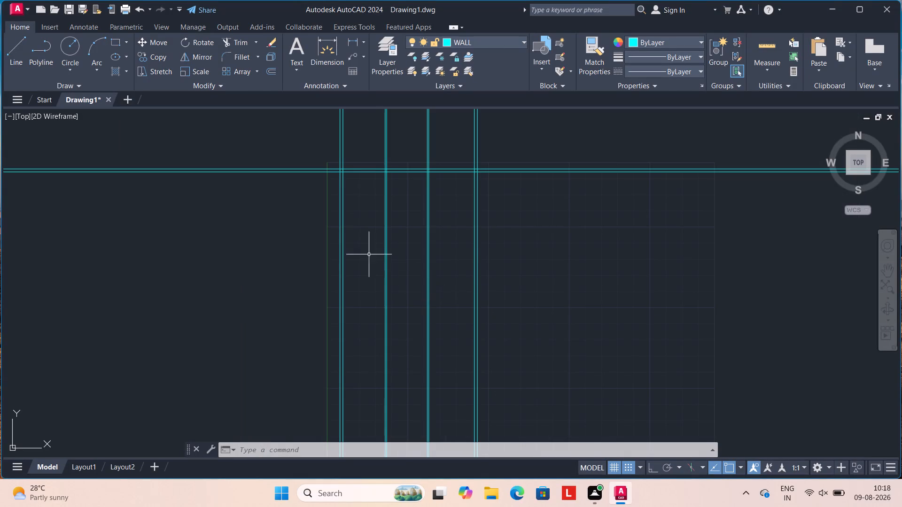
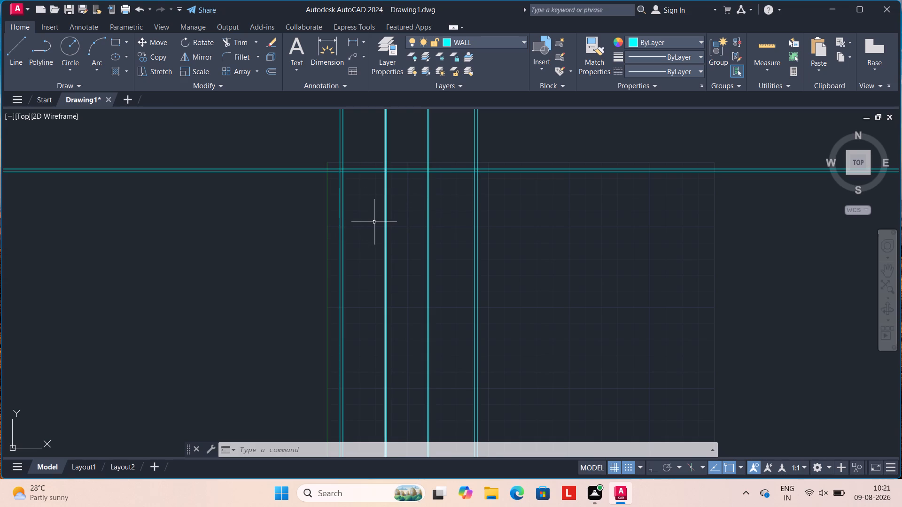
Offset the inner line of the top outer wall downward by 11'10.5".
key(o)
key(Return)
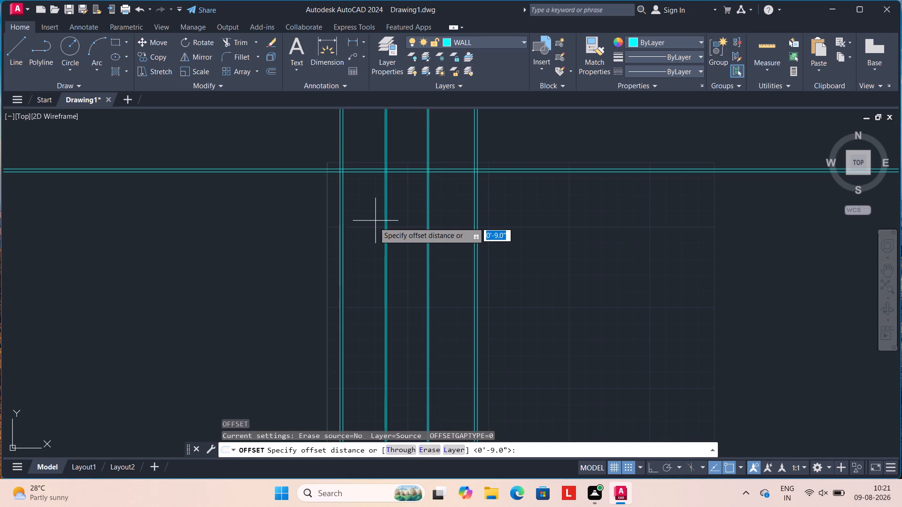
text(11)
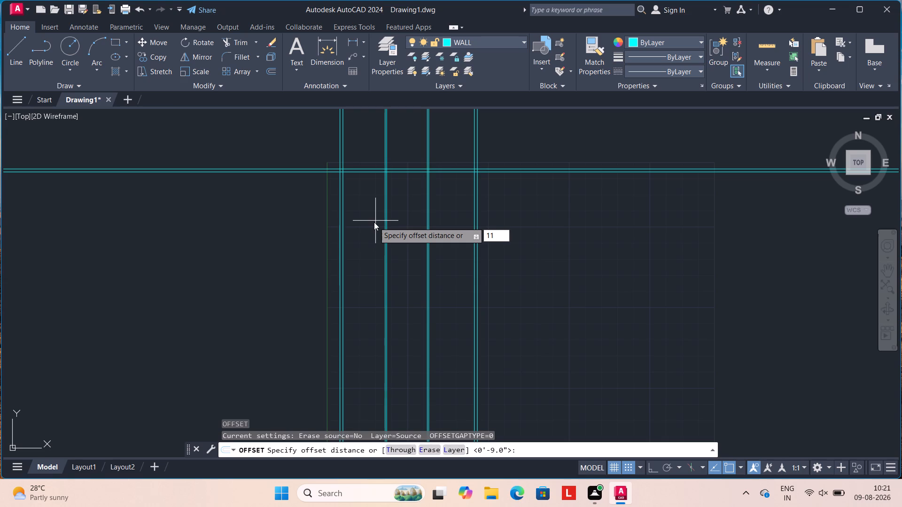
key(apostrophe)
text(10)
key(period)
key(5)
key(shift+quotedbl)
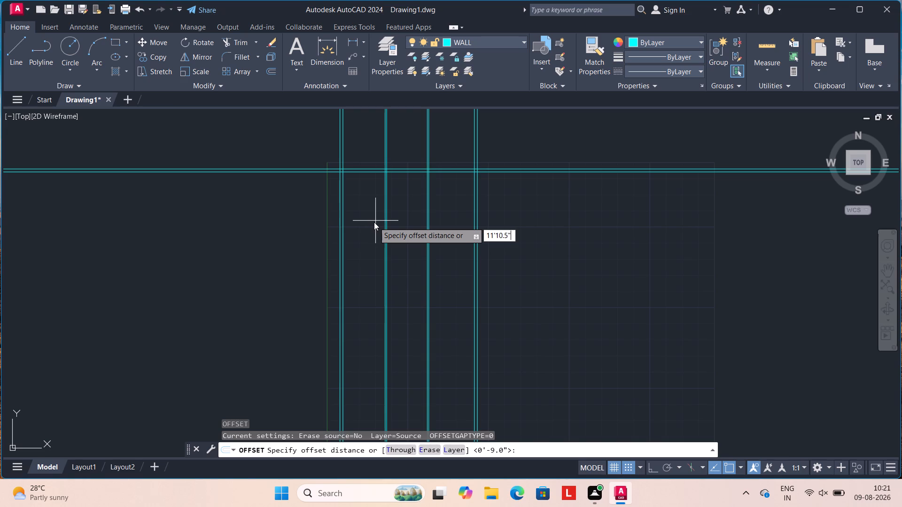
key(Return)
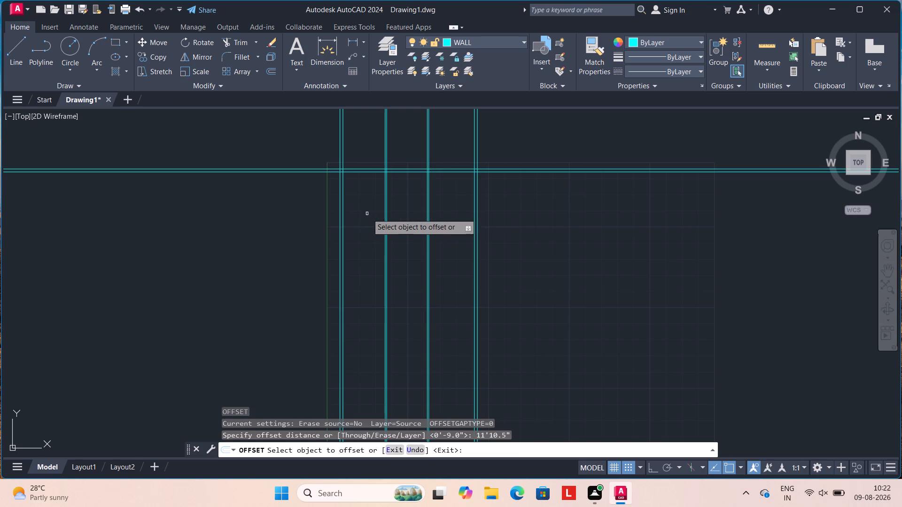
scroll(369, 177, up, 2)
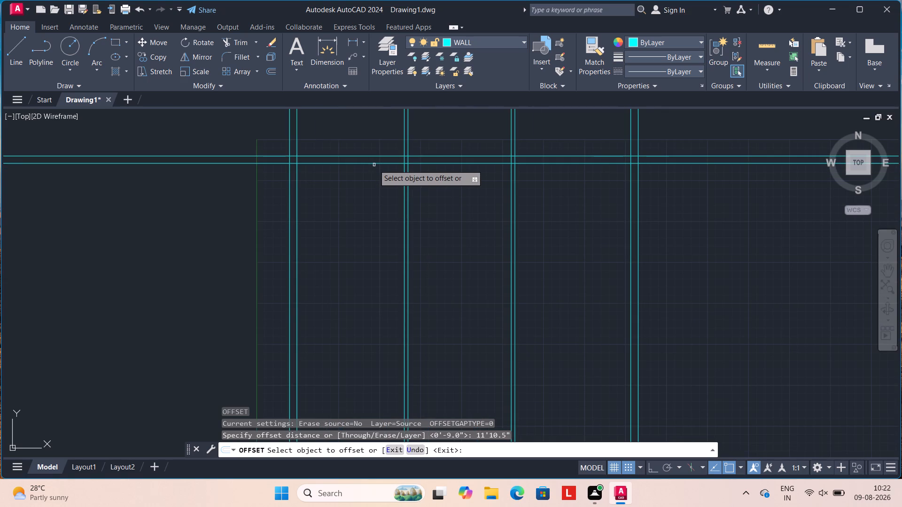
click(375, 162)
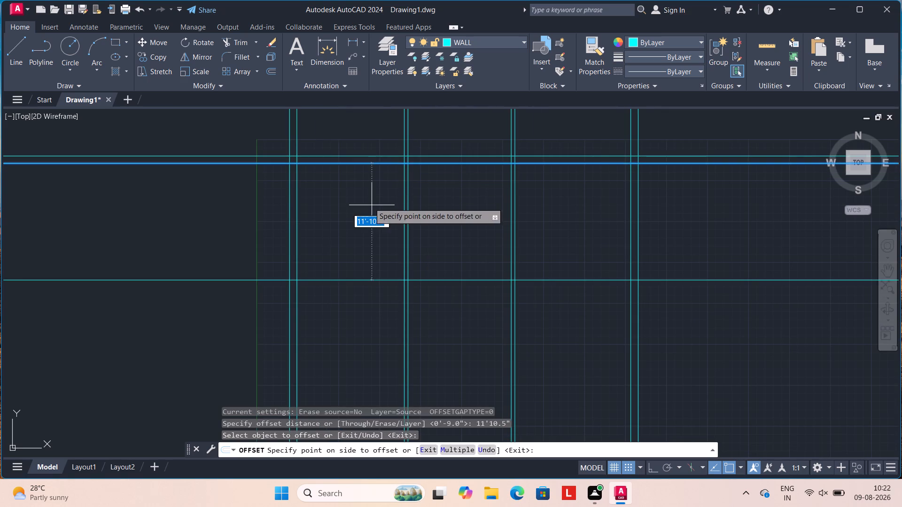
click(369, 203)
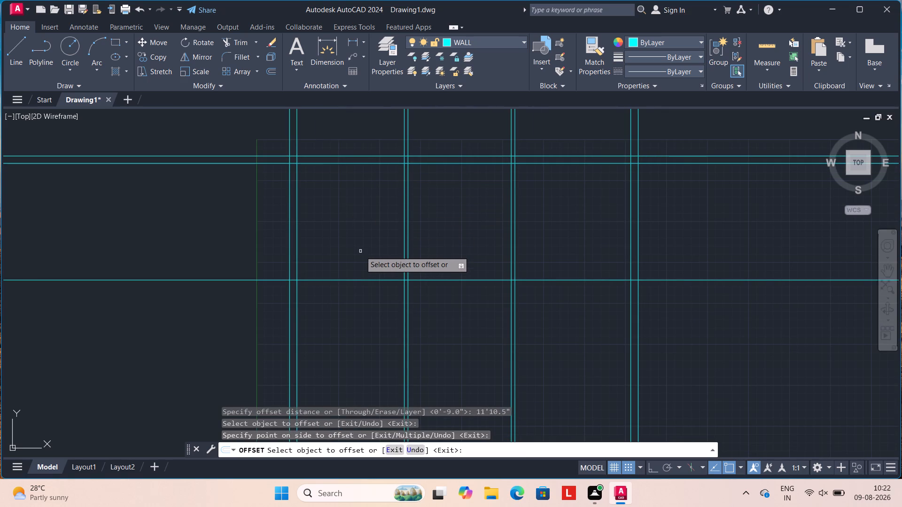
key(Escape)
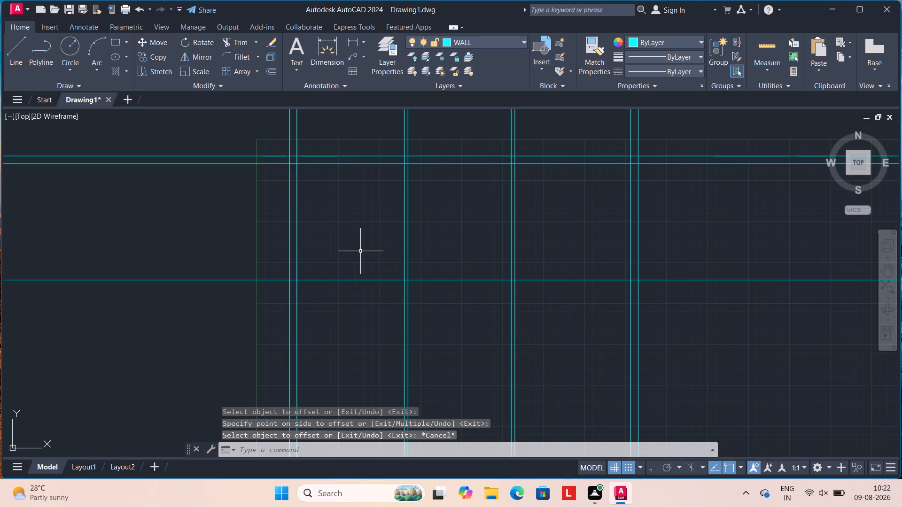
Offset the new horizontal partition line downward by 4.5" to give the wall its thickness.
key(o)
key(Return)
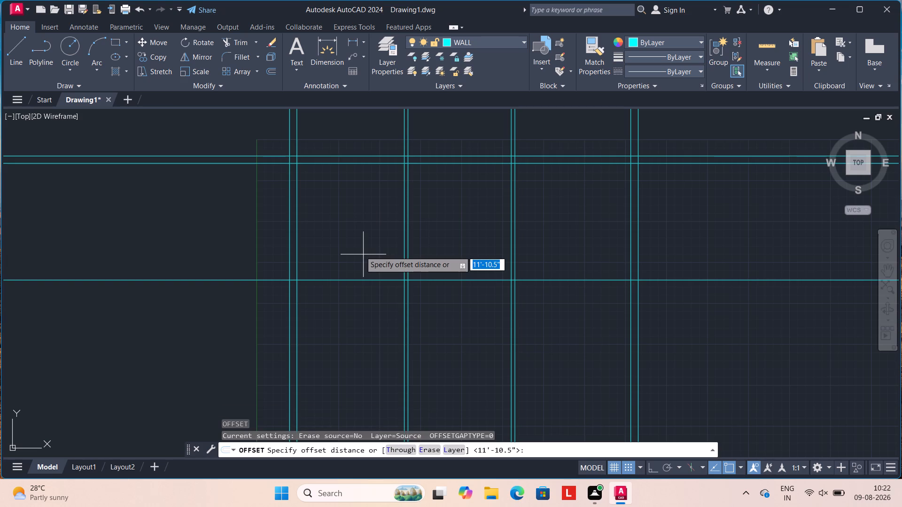
text(4.5)
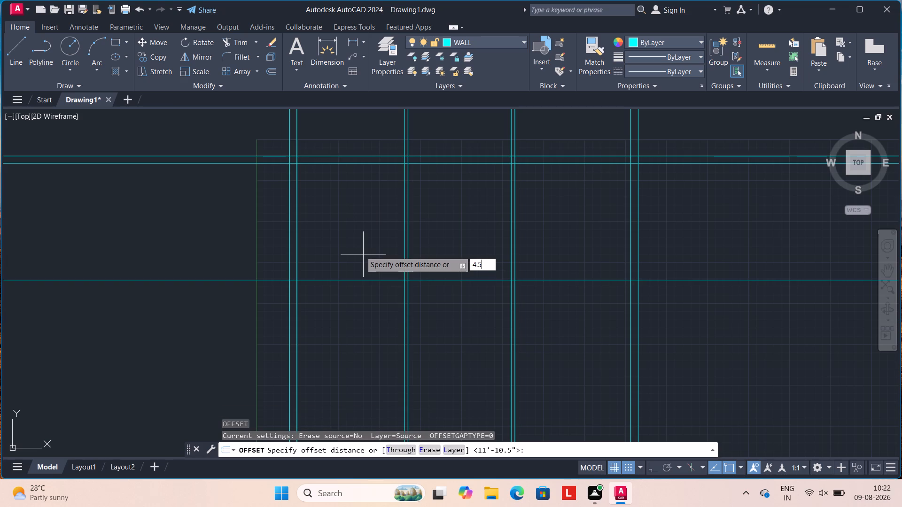
key(shift+quotedbl)
key(Return)
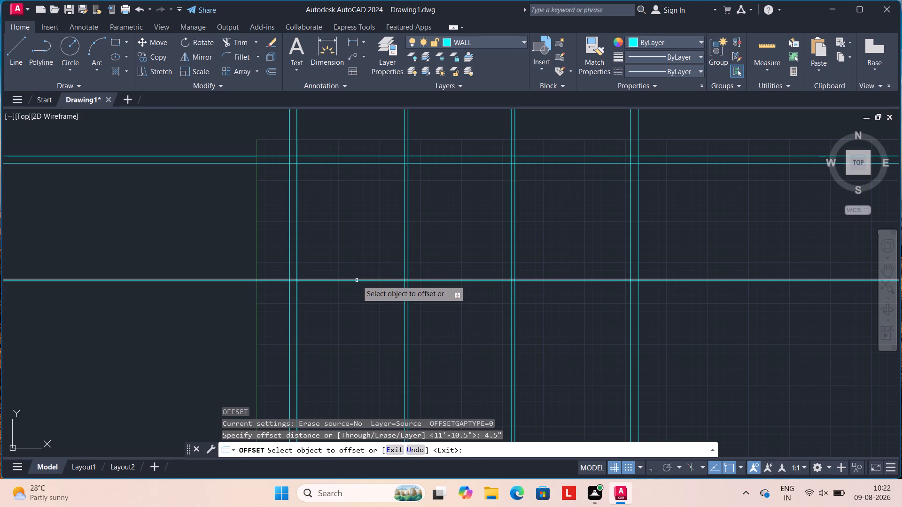
drag(357, 280, 356, 285)
click(352, 300)
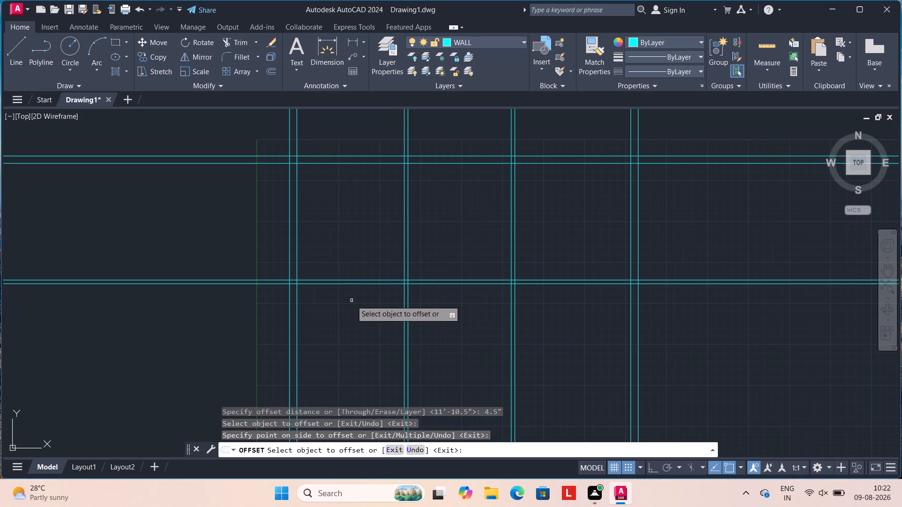
key(Escape)
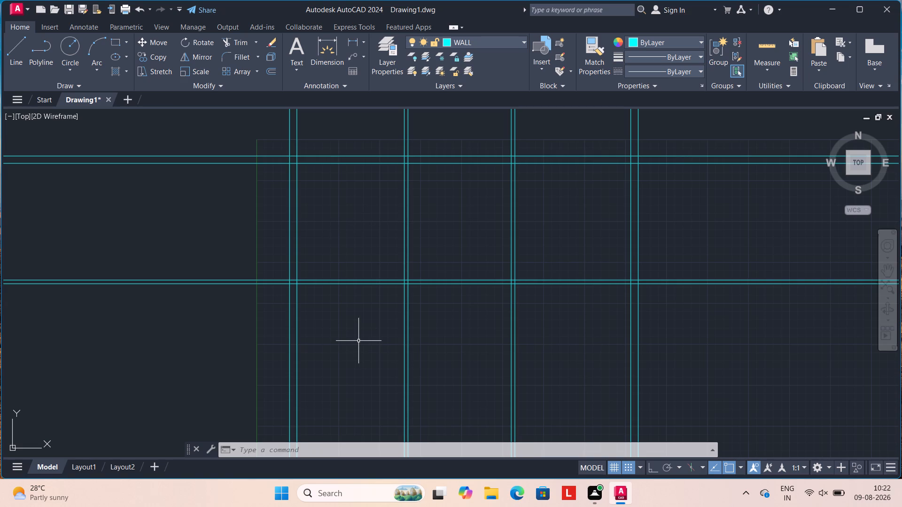
Trim the wall lines projecting above the top outer wall and beyond the left and right outer walls.
text(TR)
key(Return)
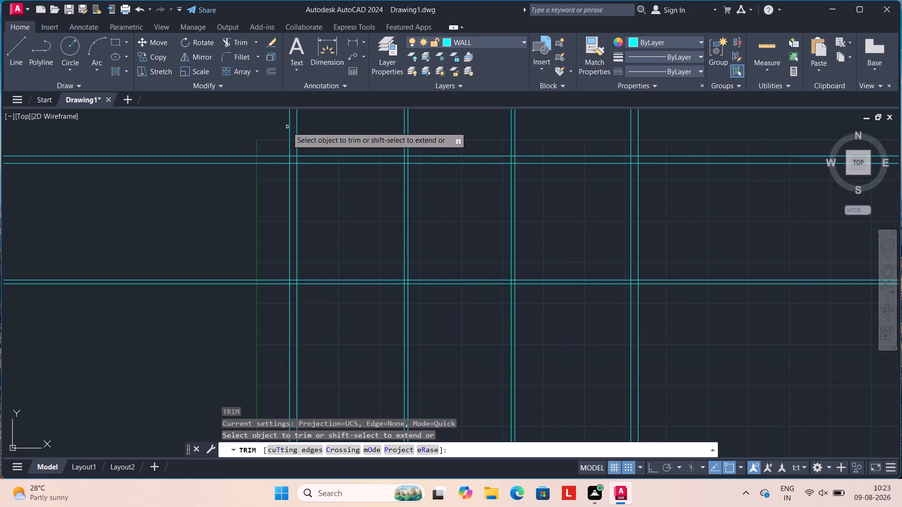
drag(281, 131, 473, 132)
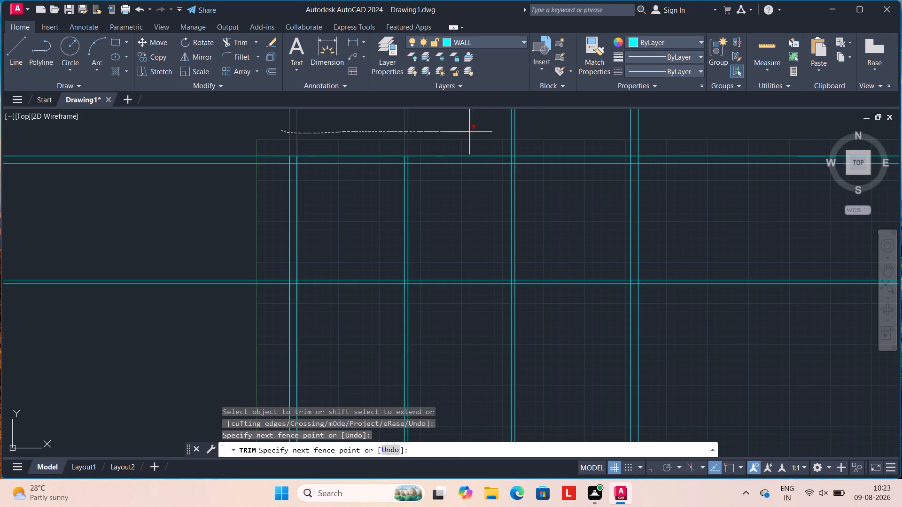
drag(473, 132, 663, 133)
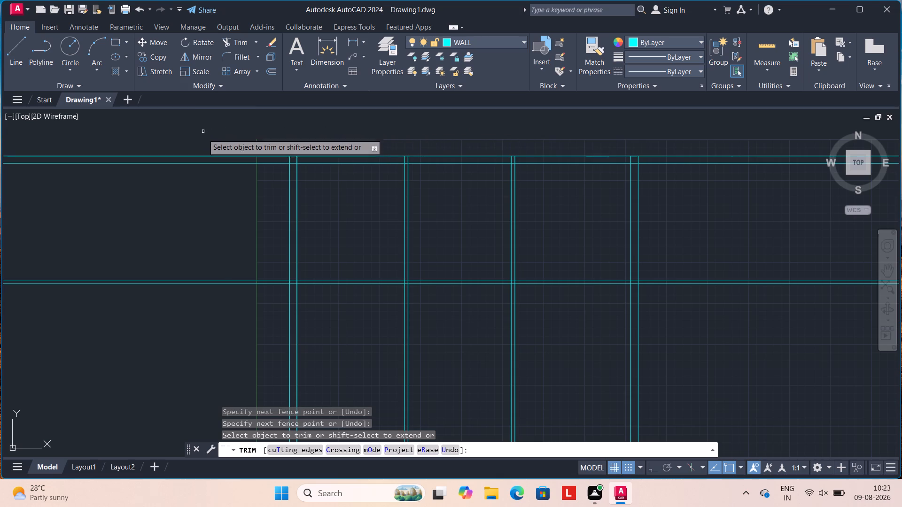
drag(204, 138, 201, 267)
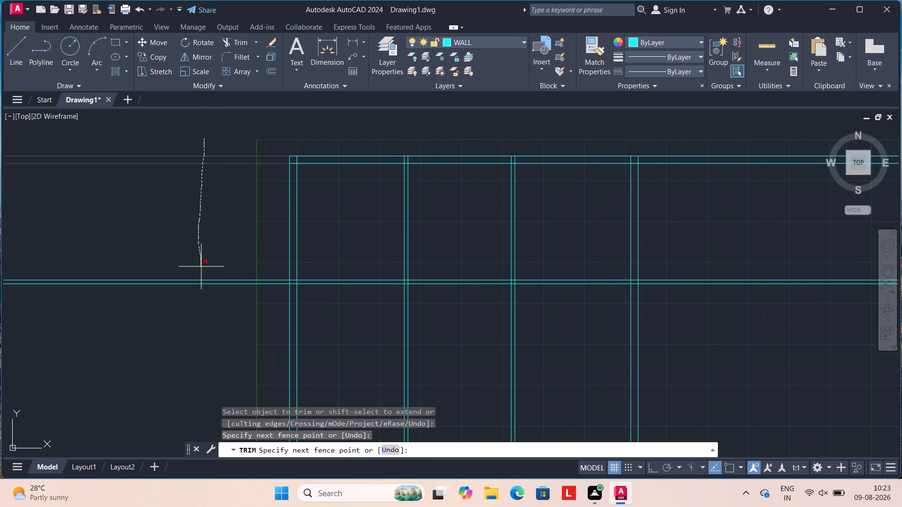
drag(201, 267, 190, 338)
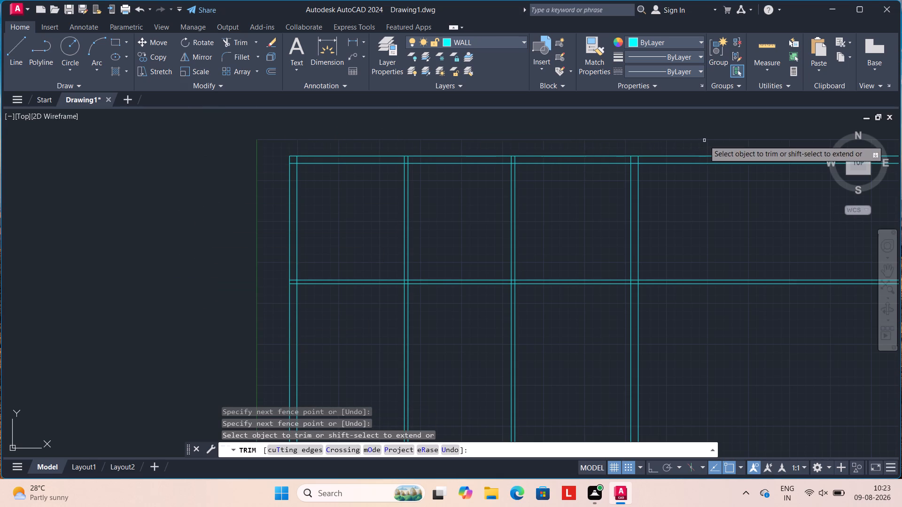
drag(704, 140, 717, 329)
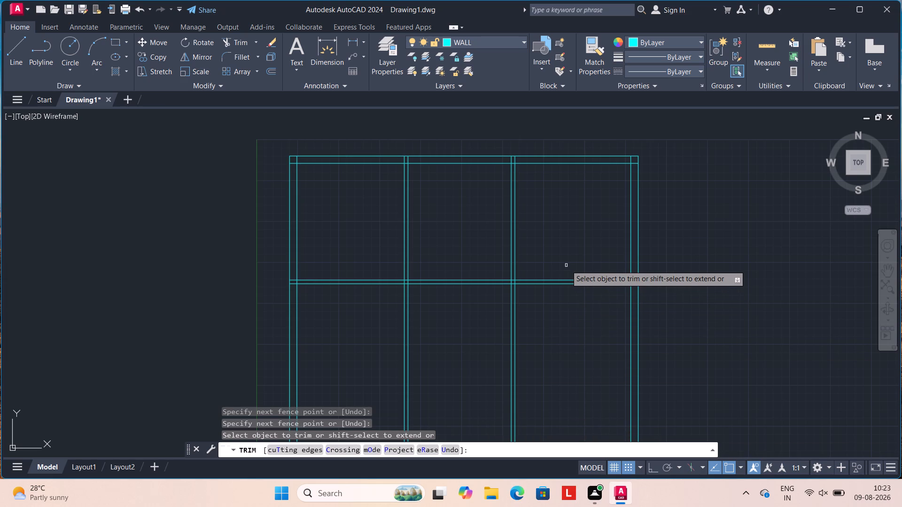
Trim away both horizontal partition lines across the rightmost bay between the vertical walls.
drag(566, 276, 566, 305)
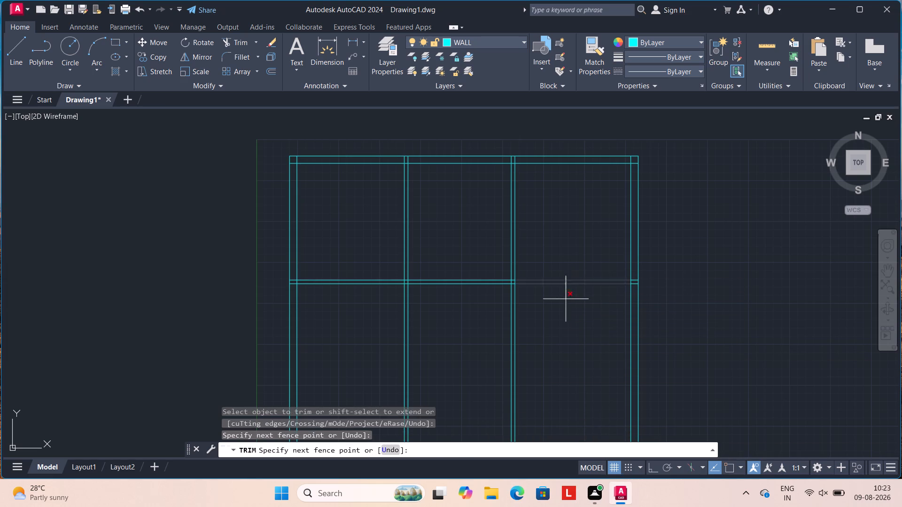
drag(566, 305, 566, 306)
key(Escape)
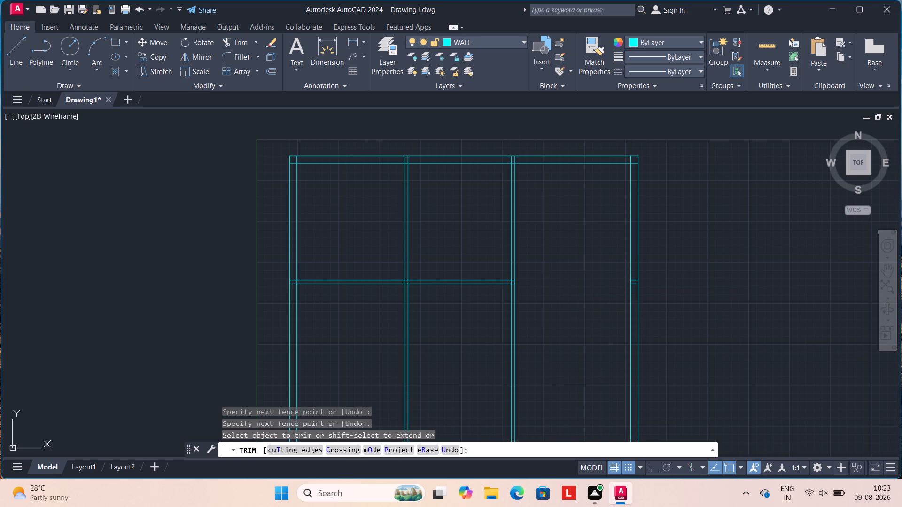
Offset the inner line of the top outer wall downward by 13'9" for the rightmost room.
key(o)
key(Return)
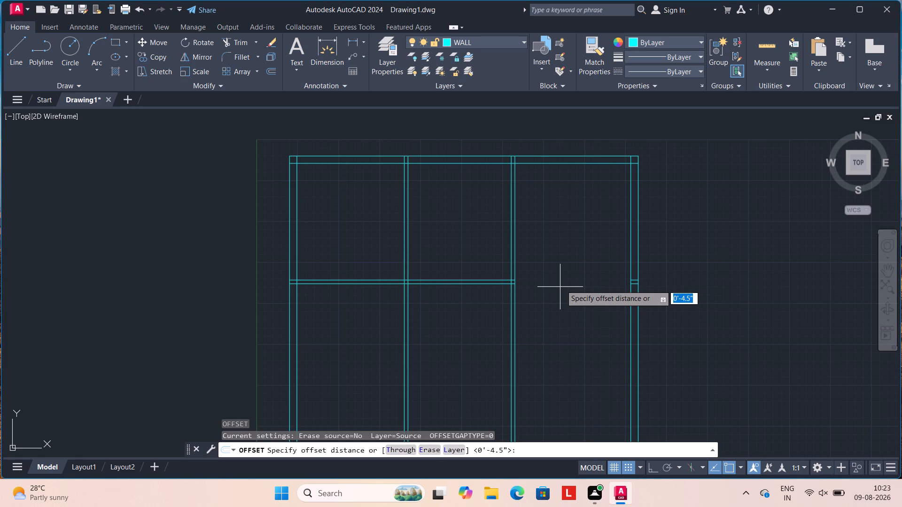
key(1)
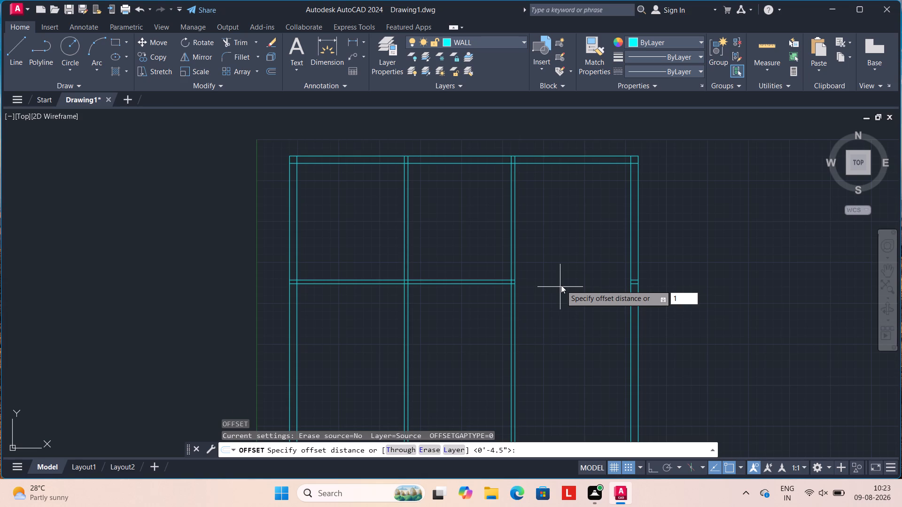
key(3)
key(apostrophe)
text(9")
key(Return)
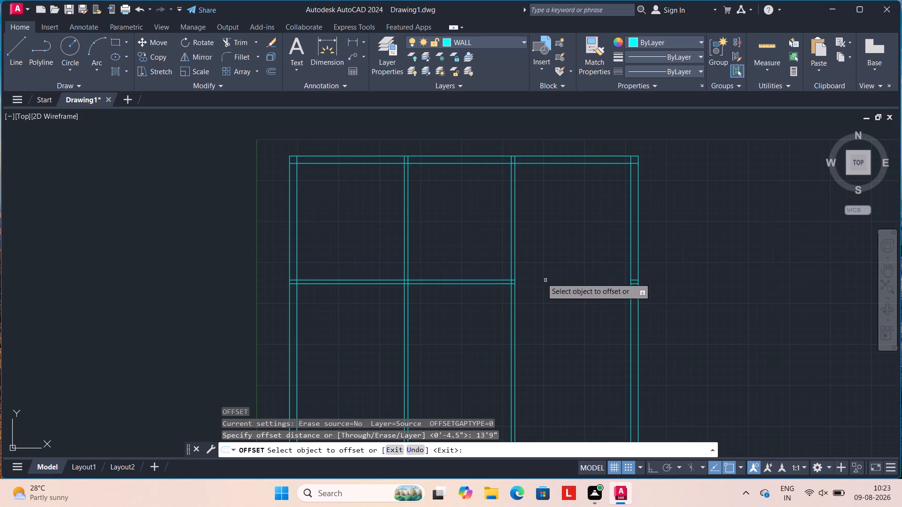
click(563, 164)
click(556, 246)
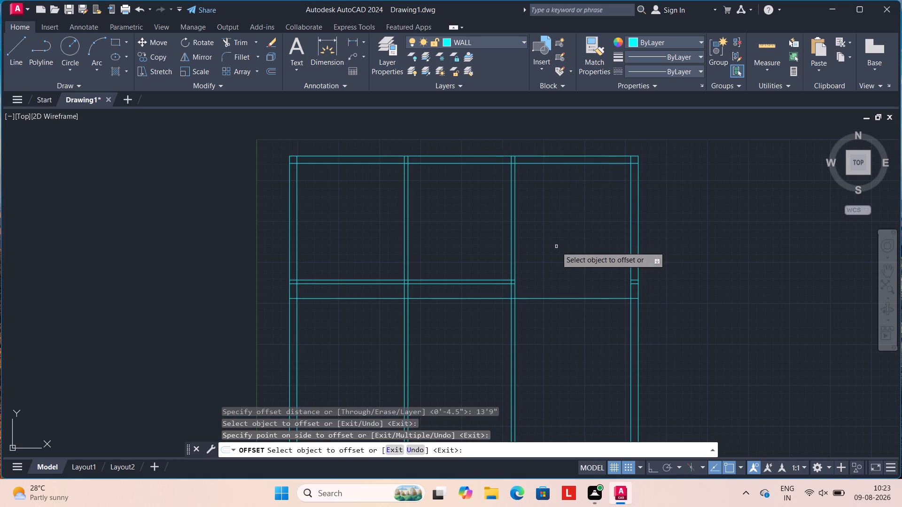
key(Escape)
key(Escape)
key(Escape)
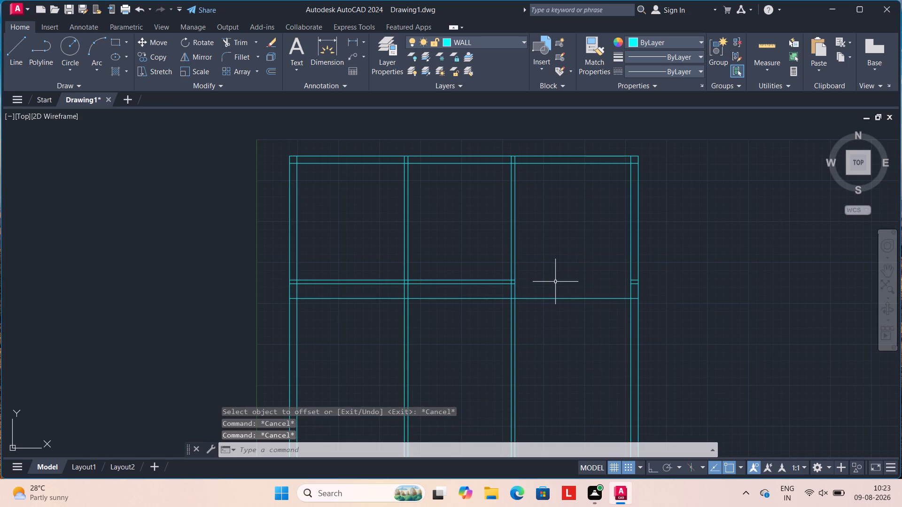
Offset the new lower partition line downward by 4.5" to form the second horizontal partition wall.
key(o)
key(Return)
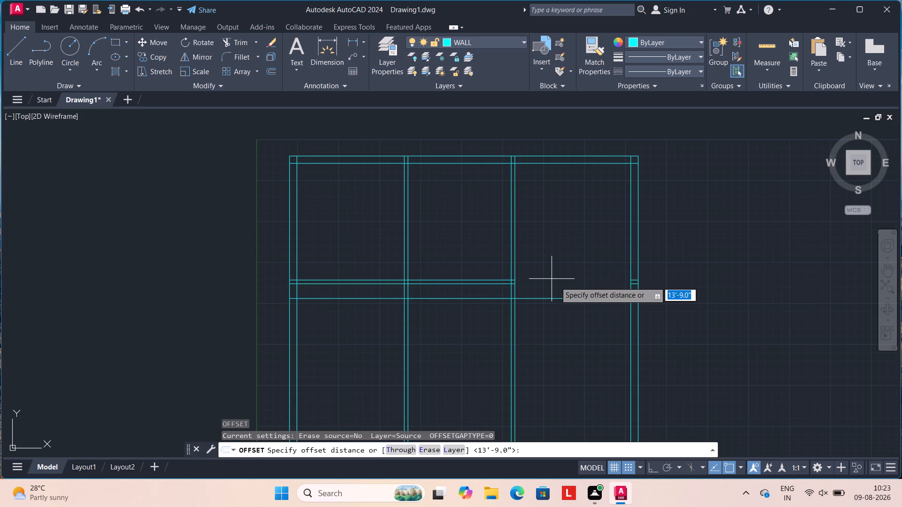
text(4.5)
key(shift+quotedbl)
key(Return)
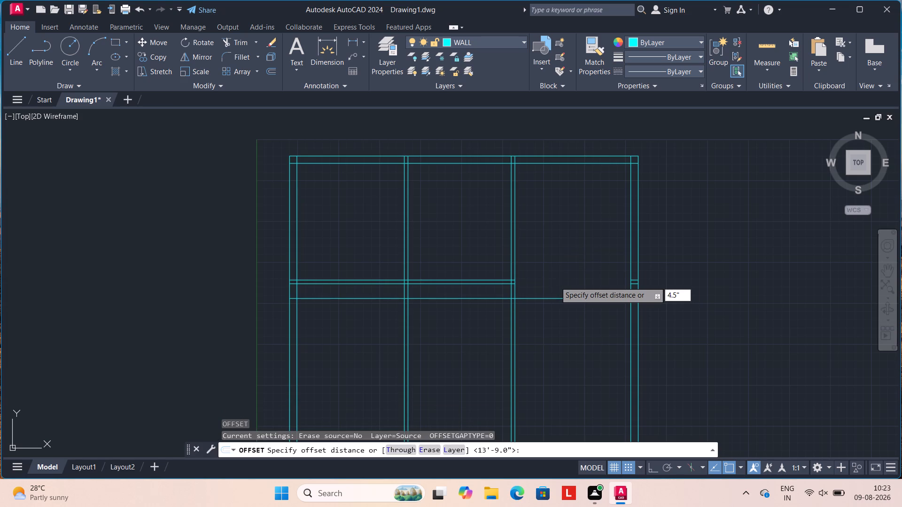
drag(557, 299, 557, 316)
click(557, 316)
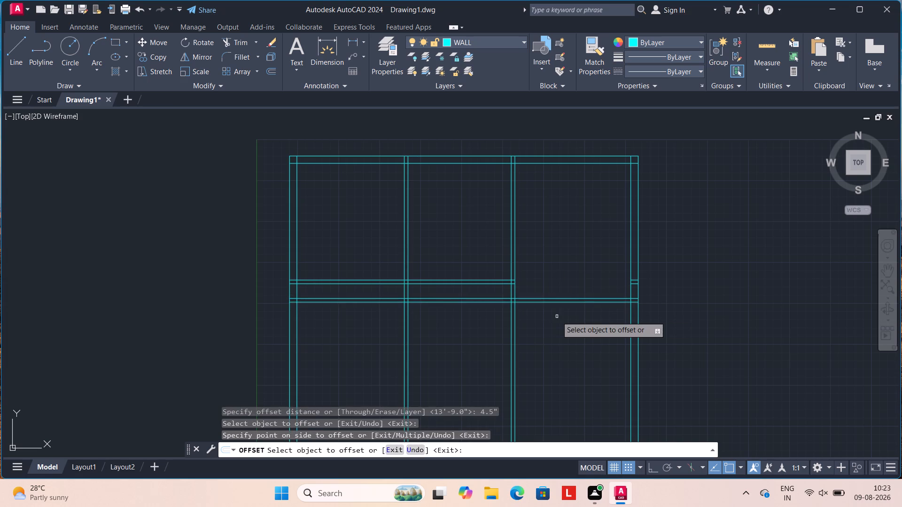
key(Escape)
key(Escape)
key(Escape)
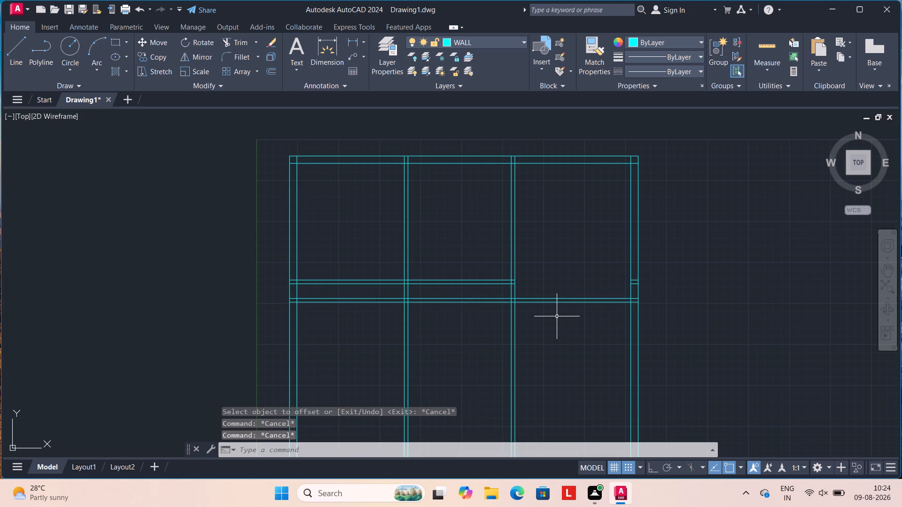
Trim the two leftover stubs of the upper partition lines inside the right outer wall.
text(TR)
key(Return)
scroll(638, 281, up, 2)
click(621, 287)
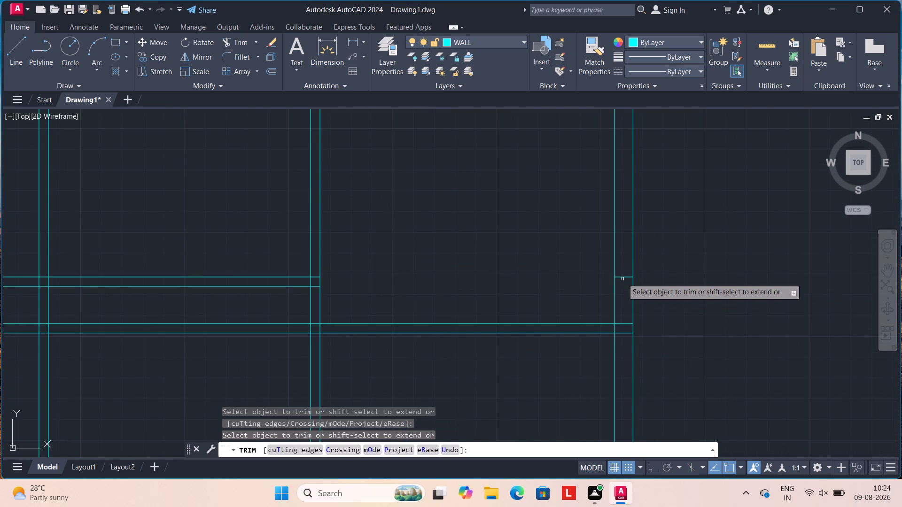
click(622, 278)
scroll(531, 283, down, 2)
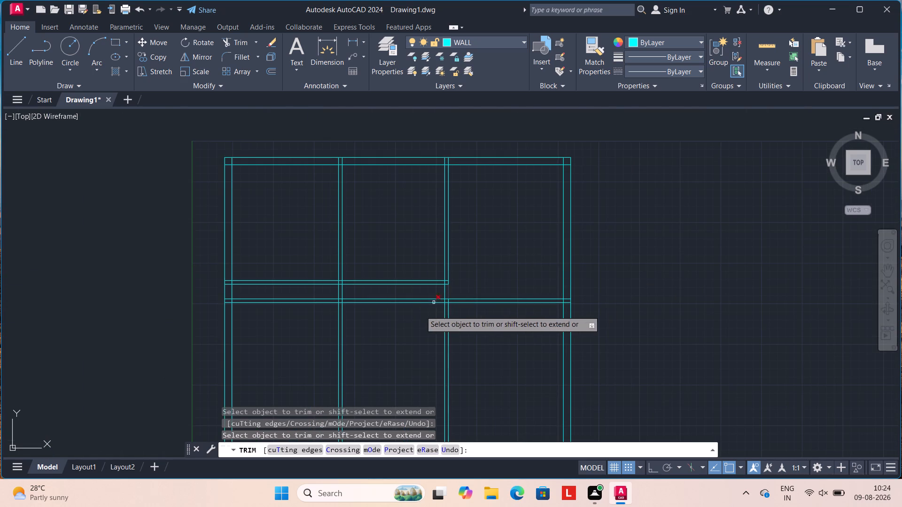
Trim both lines of the lower horizontal partition across the middle and left bays.
drag(406, 299, 404, 312)
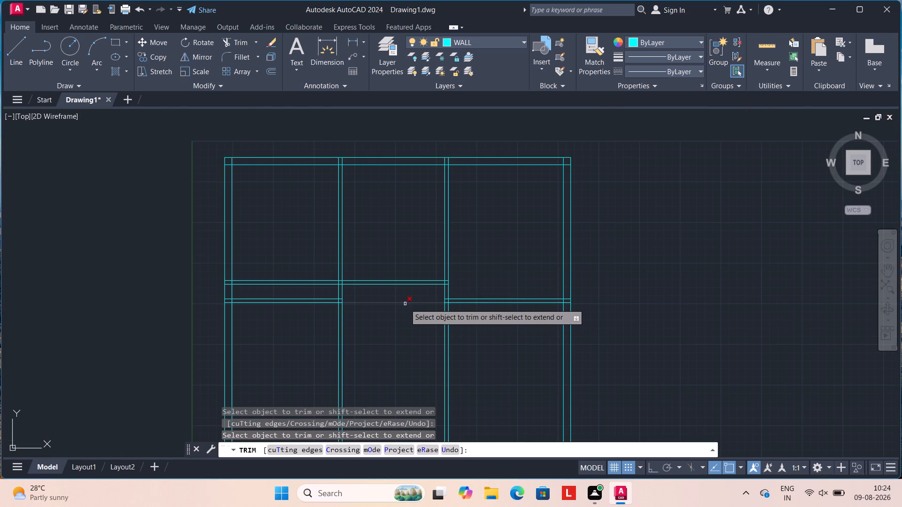
click(405, 301)
drag(278, 295, 277, 304)
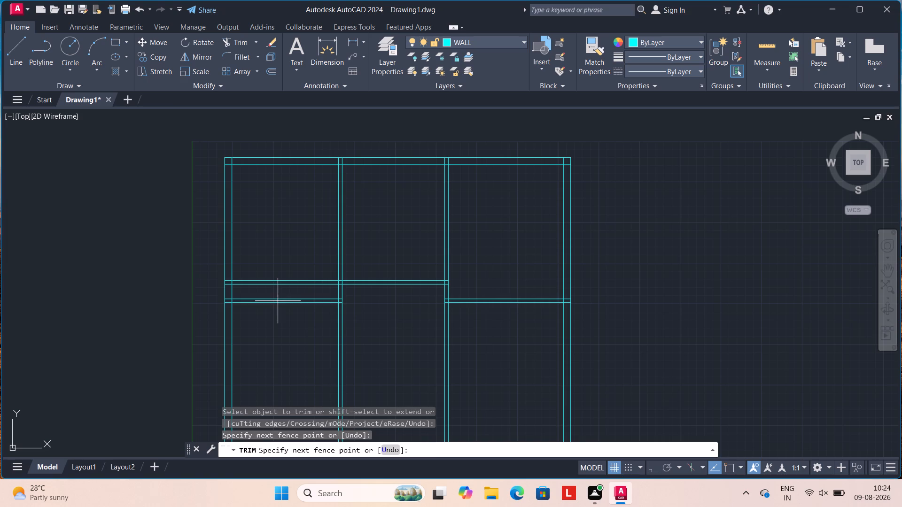
drag(277, 304, 275, 309)
Trim the remaining lower partition stubs inside the left outer wall and the first vertical partition wall.
scroll(212, 307, up, 2)
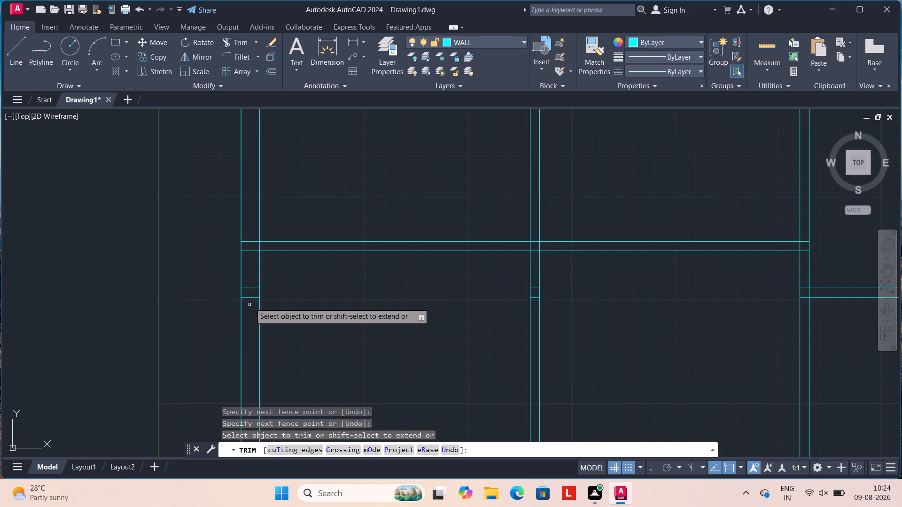
click(249, 298)
click(249, 288)
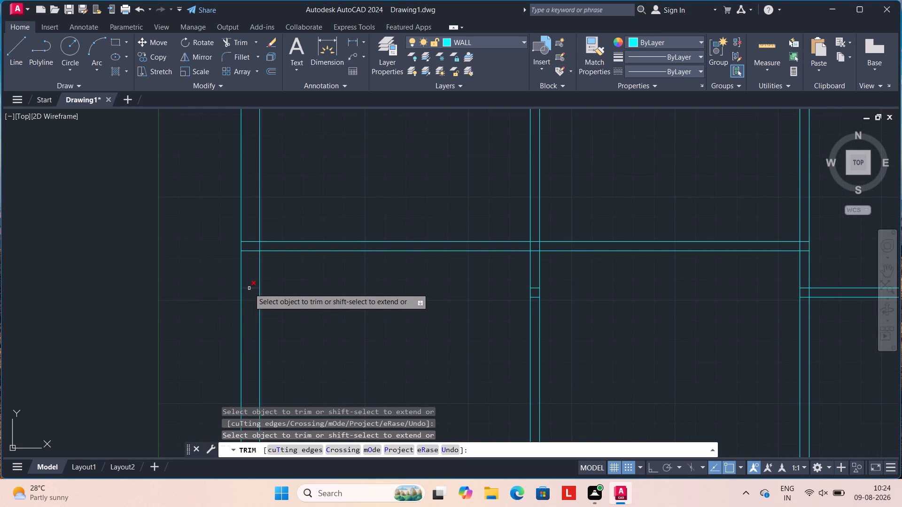
scroll(350, 310, down, 2)
scroll(414, 316, up, 3)
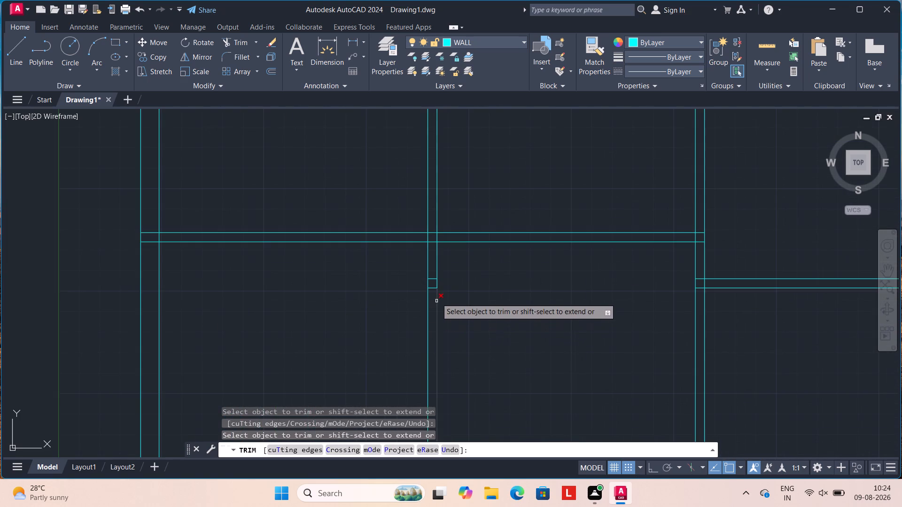
click(432, 289)
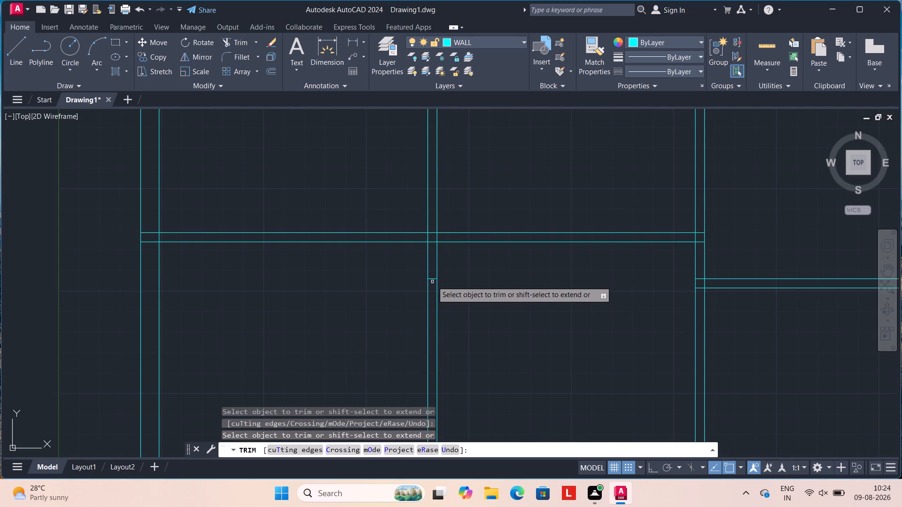
click(432, 280)
scroll(482, 295, down, 2)
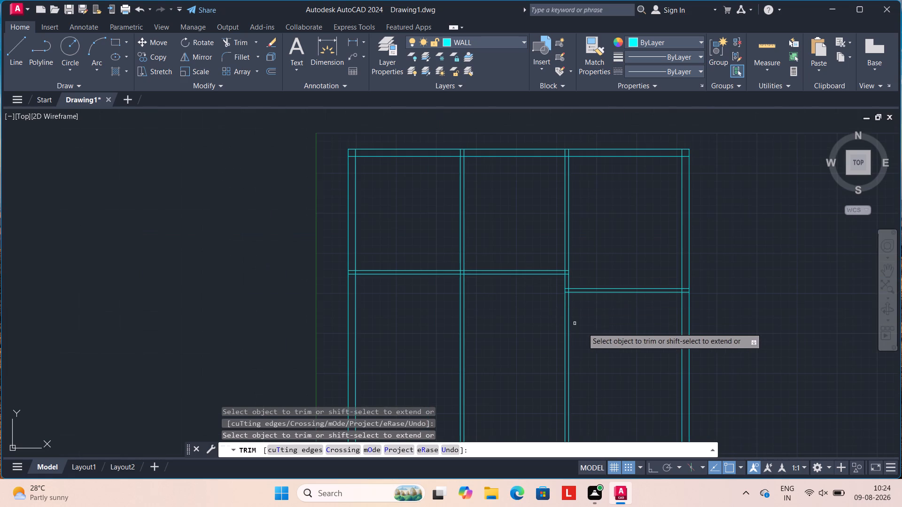
scroll(595, 320, up, 2)
scroll(580, 317, down, 1)
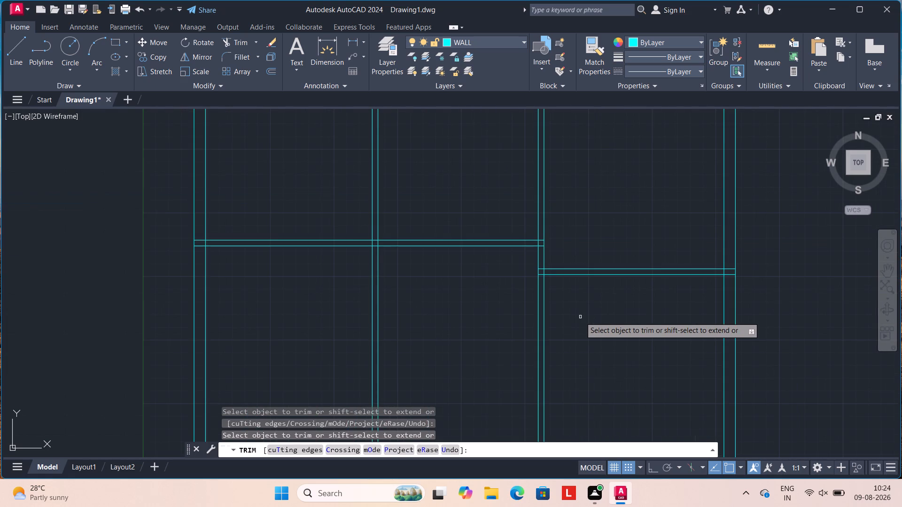
key(Escape)
Offset the lower line of the rightmost room's horizontal partition downward by 4'10".
scroll(580, 317, down, 2)
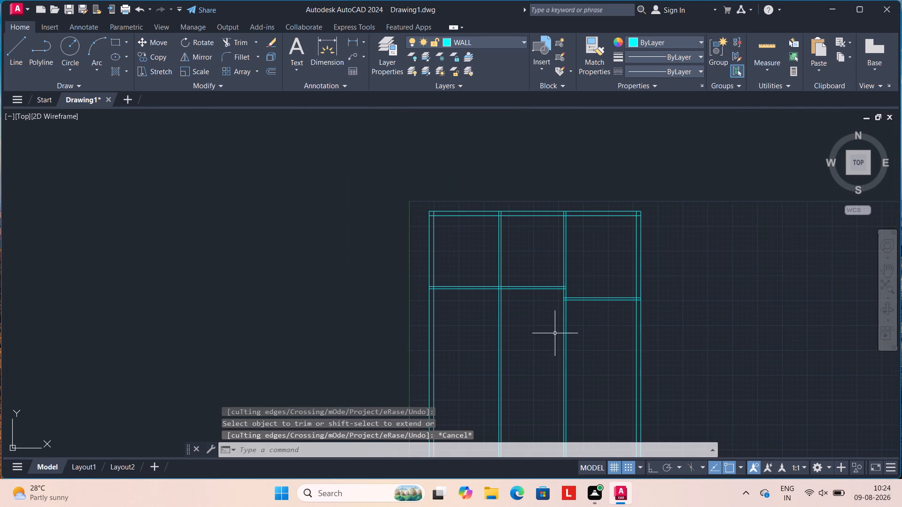
middle_drag(538, 356, 492, 313)
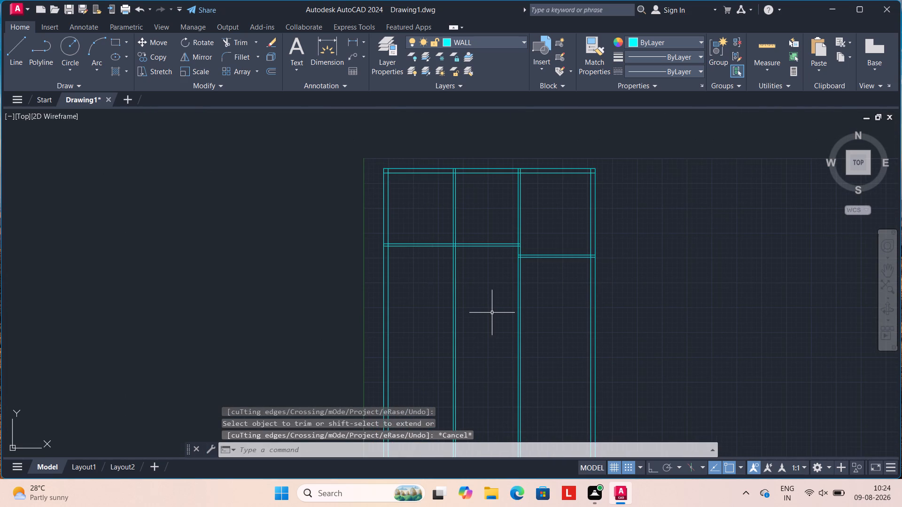
scroll(492, 312, up, 1)
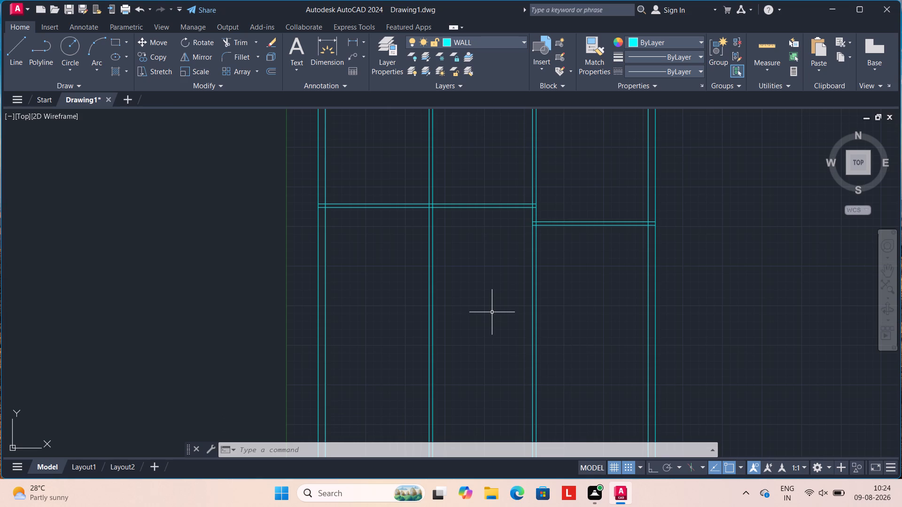
scroll(566, 289, down, 1)
scroll(571, 294, up, 1)
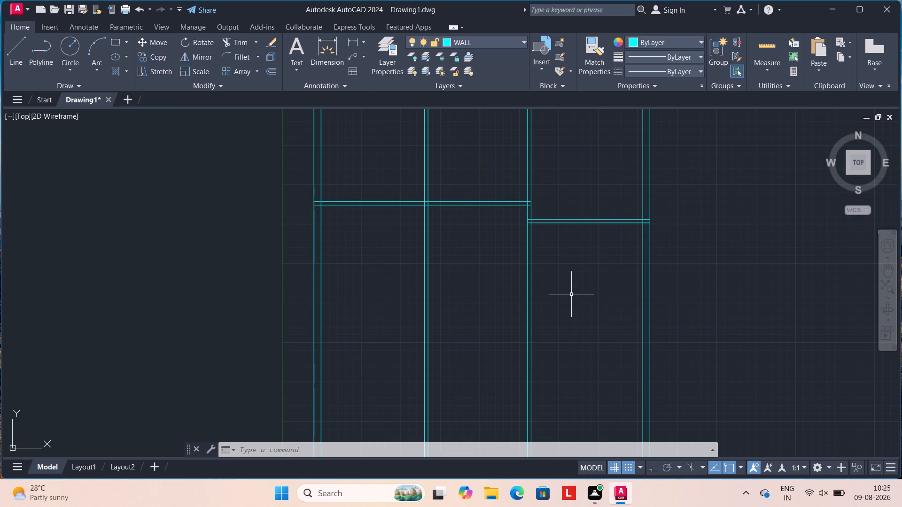
key(o)
key(Return)
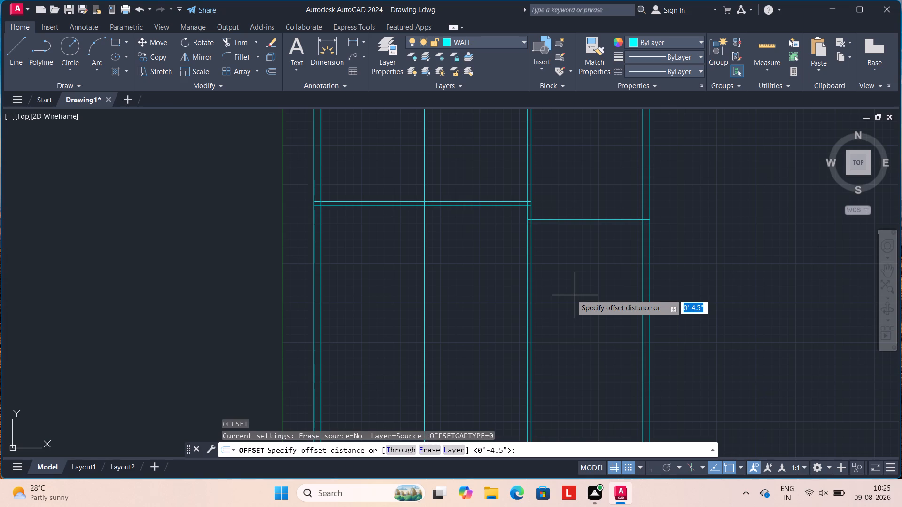
key(4)
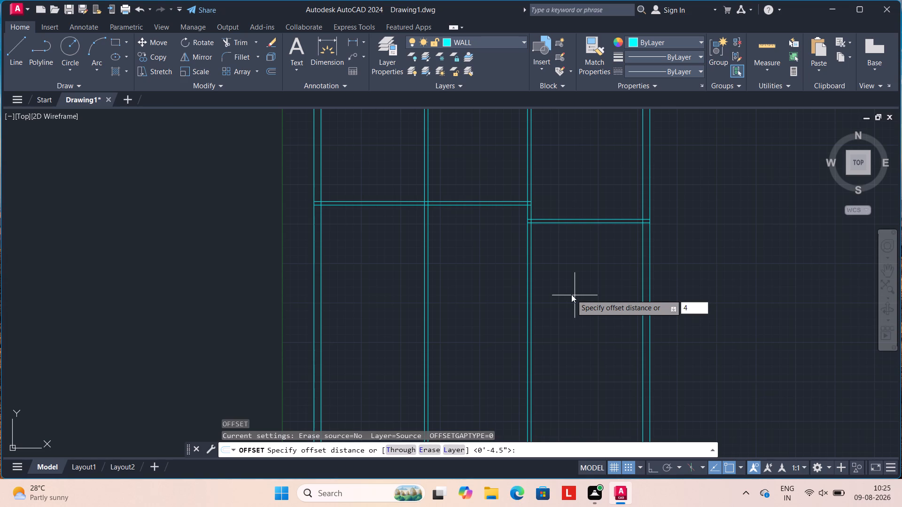
key(apostrophe)
text(10")
key(Return)
click(588, 223)
click(589, 250)
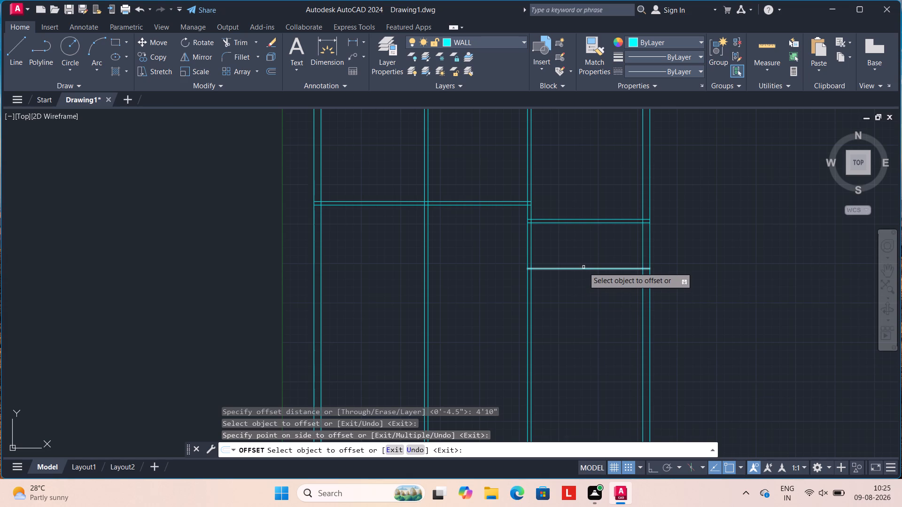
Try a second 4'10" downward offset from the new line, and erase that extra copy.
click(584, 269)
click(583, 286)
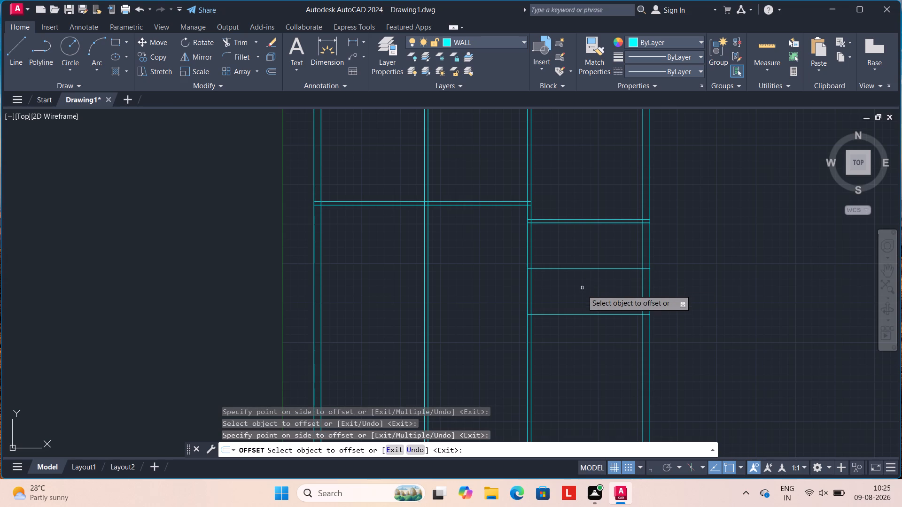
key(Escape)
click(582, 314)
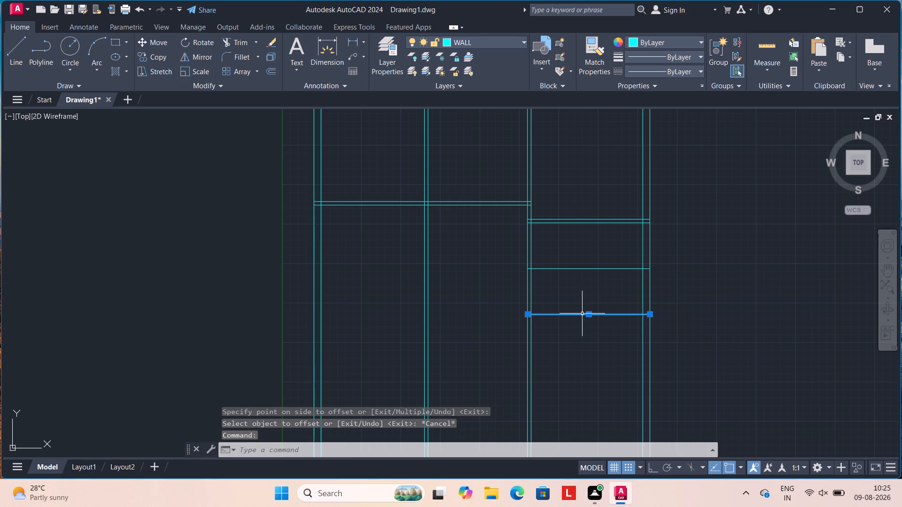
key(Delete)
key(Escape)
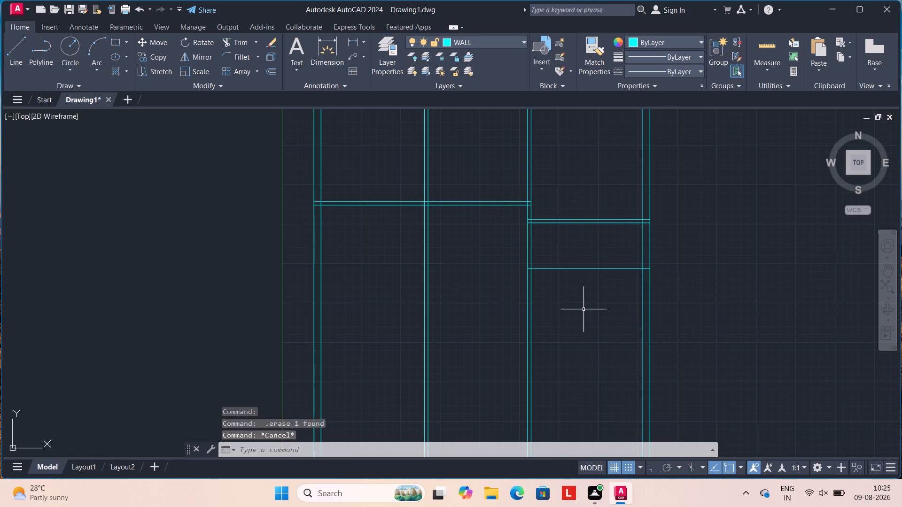
Offset the new horizontal line in the rightmost bay downward by 4.5" to form a partition wall.
key(o)
key(Return)
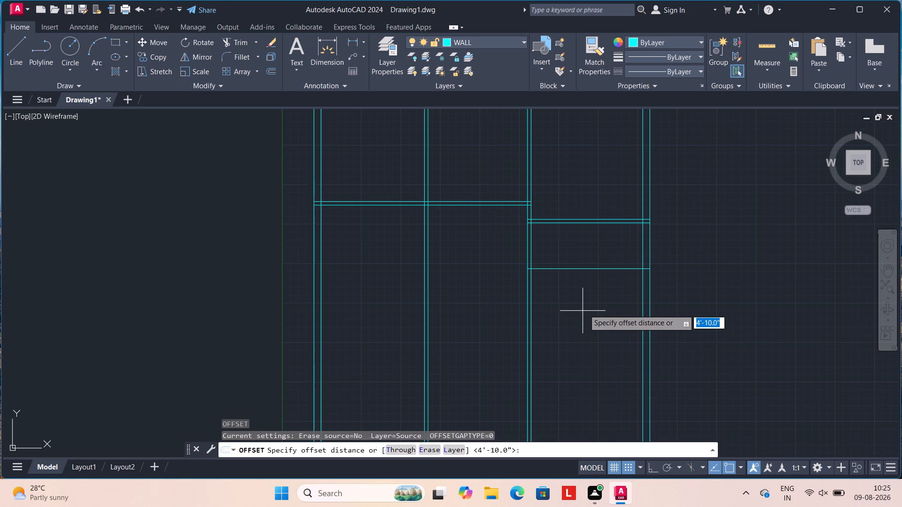
text(4.5)
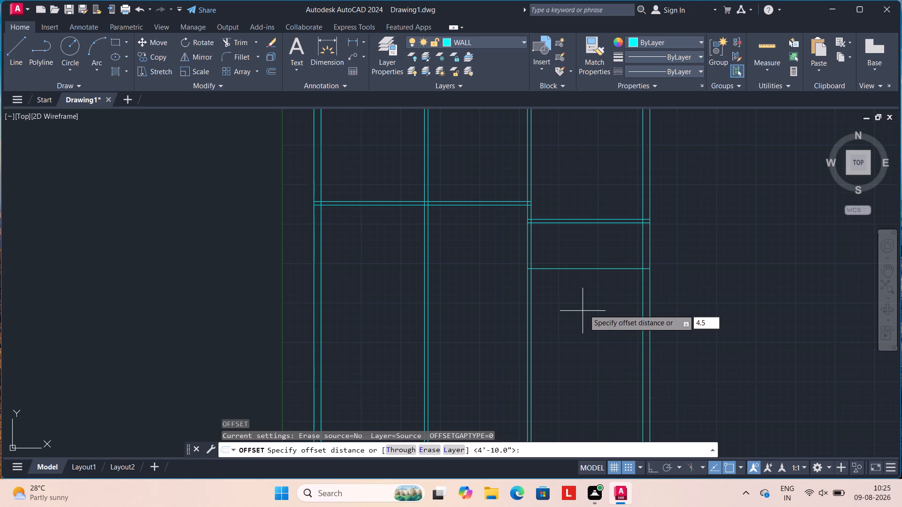
key(shift+quotedbl)
key(Return)
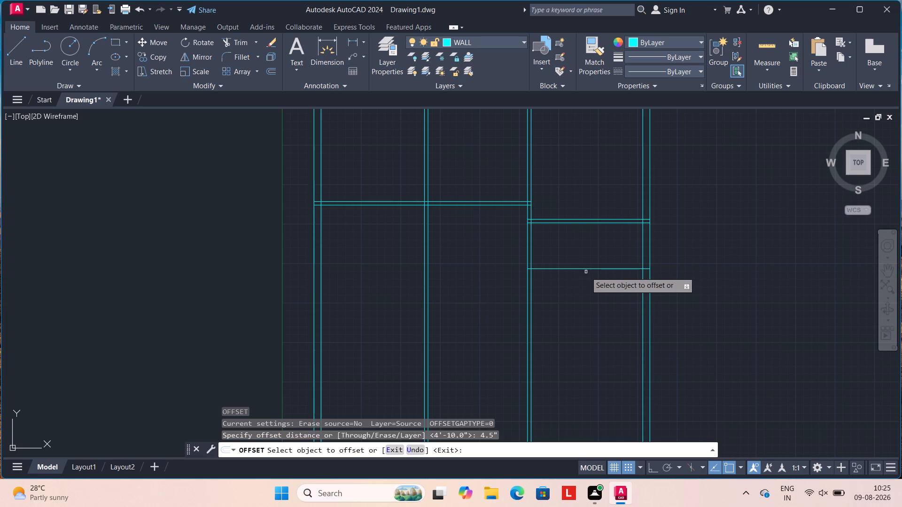
drag(586, 269, 586, 295)
click(586, 295)
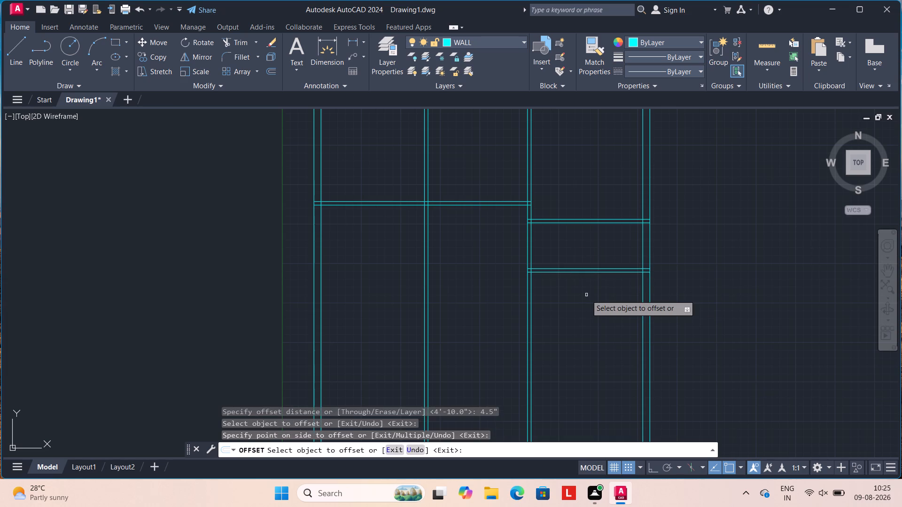
key(Escape)
key(Escape)
key(Escape)
Offset the inner line of the right outer wall 7'8" inward, into the rightmost bay.
key(o)
key(Return)
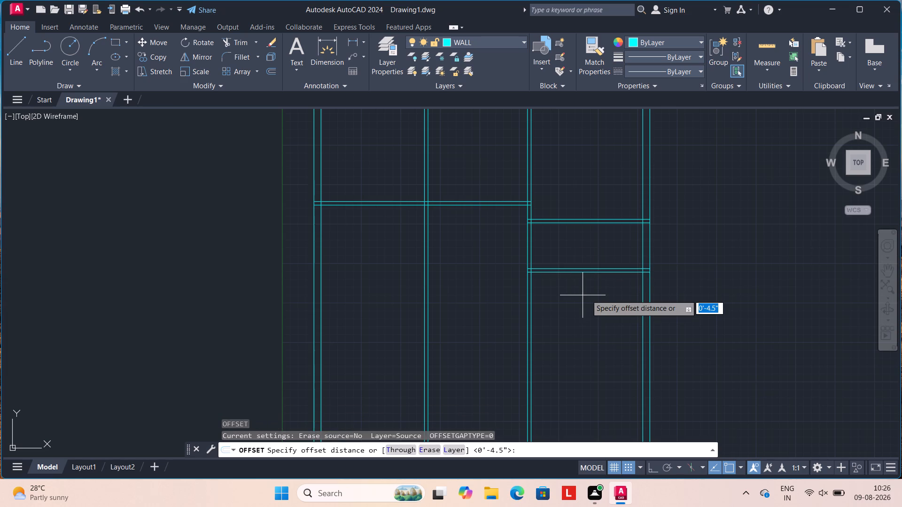
text(7')
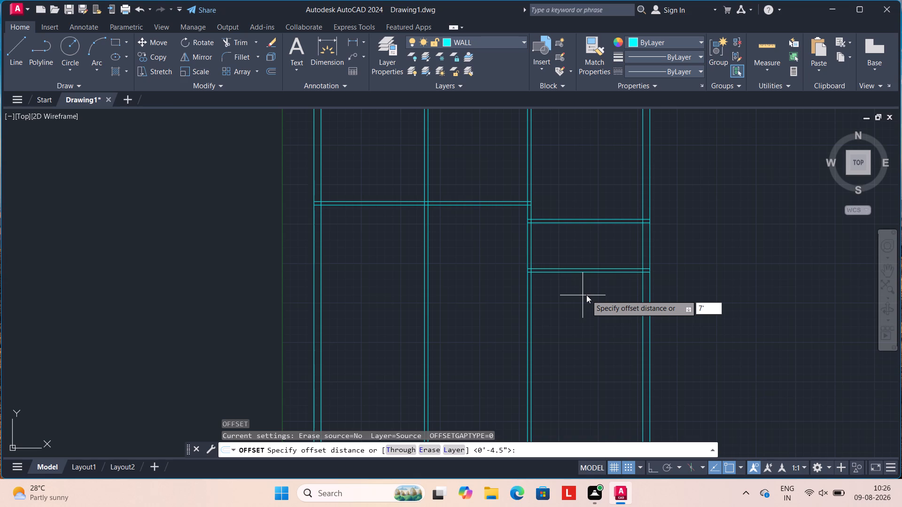
key(8)
key(shift+quotedbl)
key(Return)
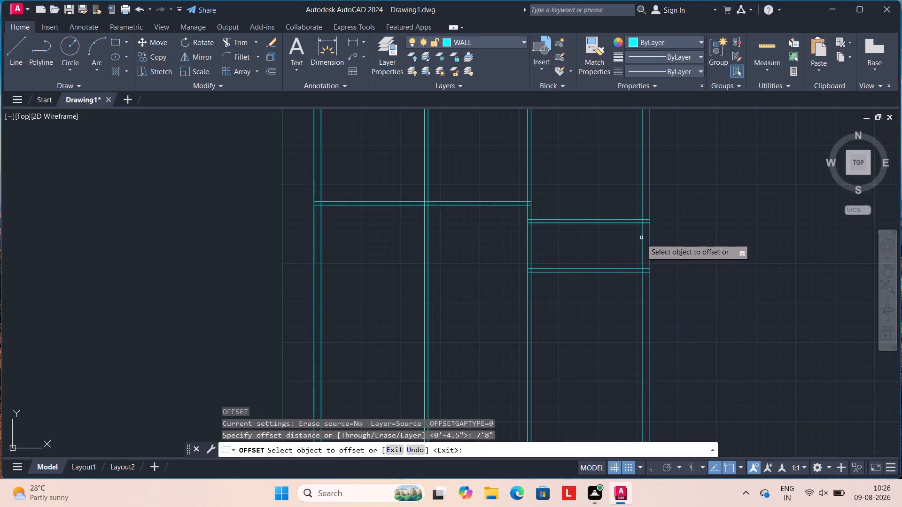
click(643, 244)
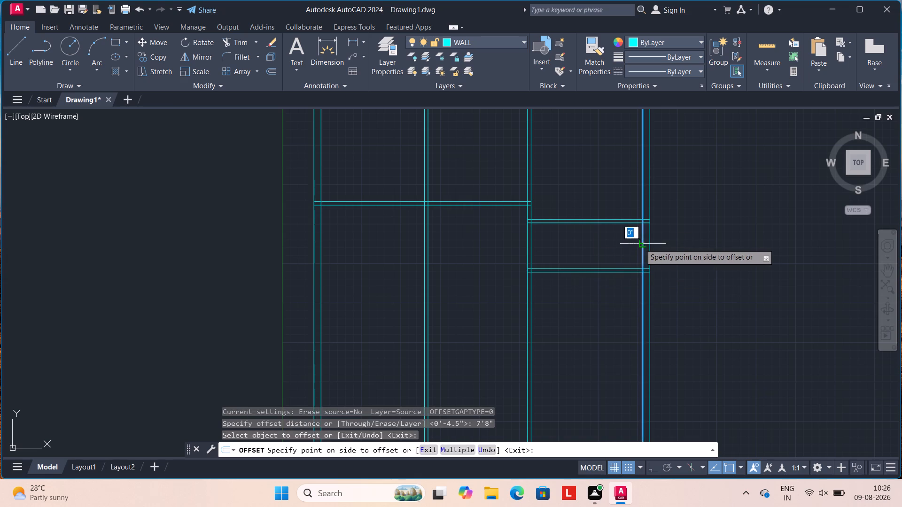
click(623, 247)
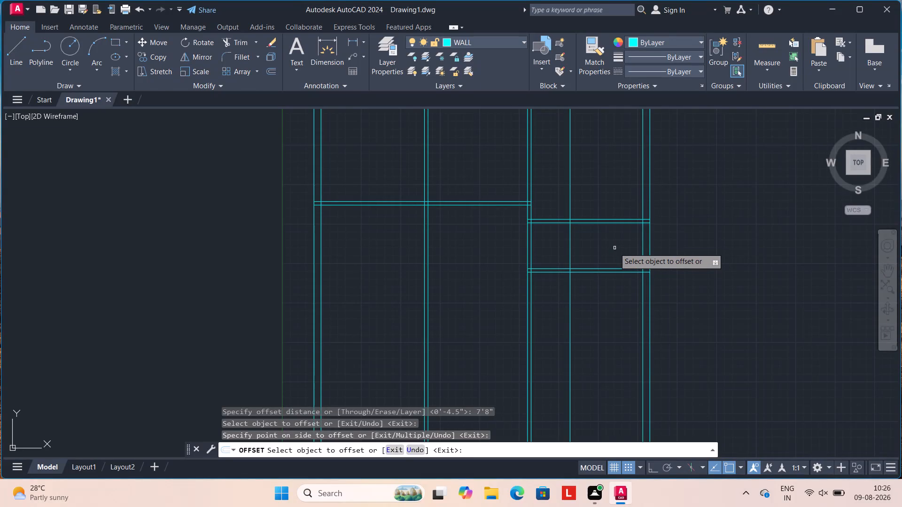
key(Escape)
key(Escape)
key(Escape)
key(Escape)
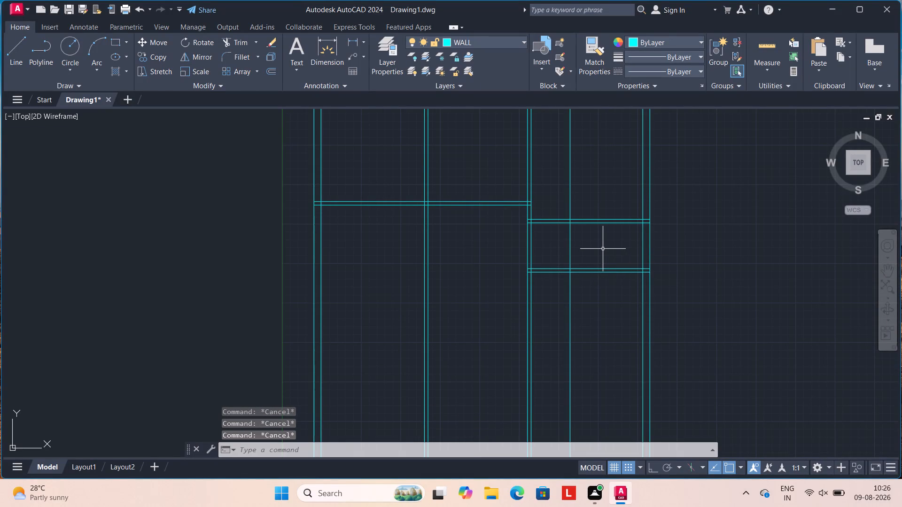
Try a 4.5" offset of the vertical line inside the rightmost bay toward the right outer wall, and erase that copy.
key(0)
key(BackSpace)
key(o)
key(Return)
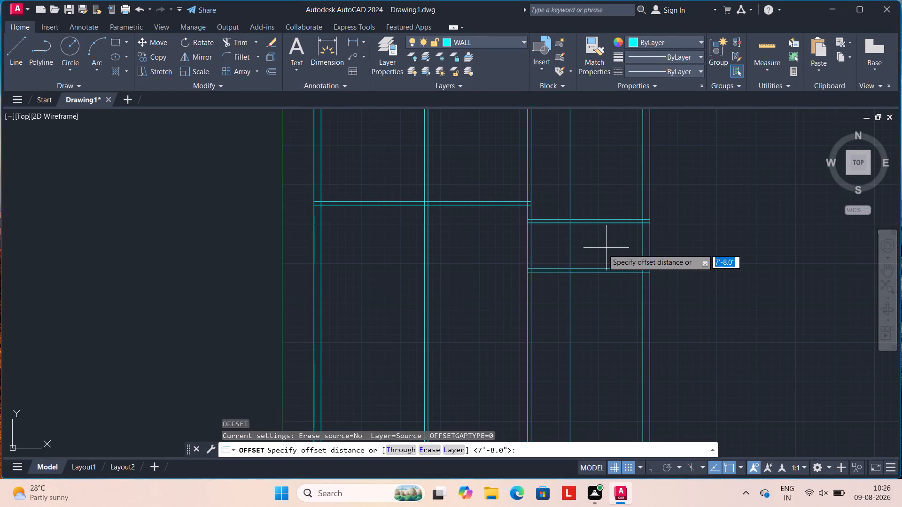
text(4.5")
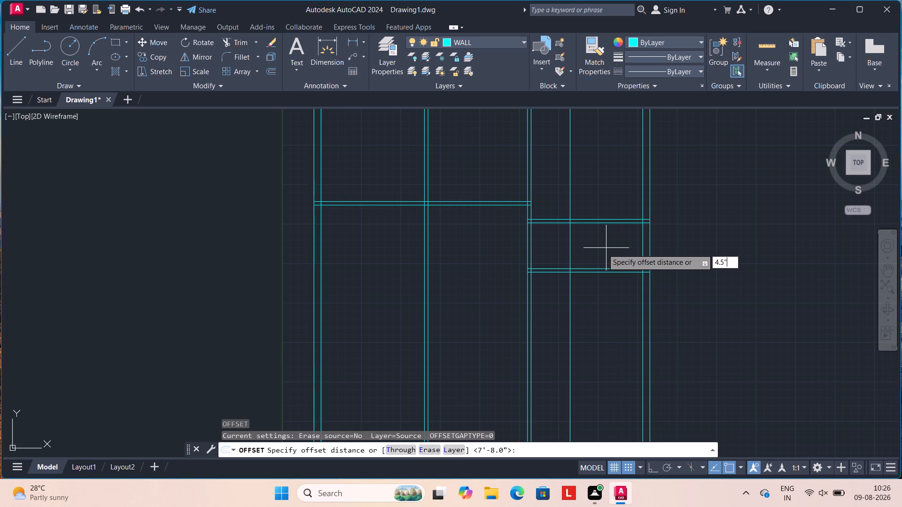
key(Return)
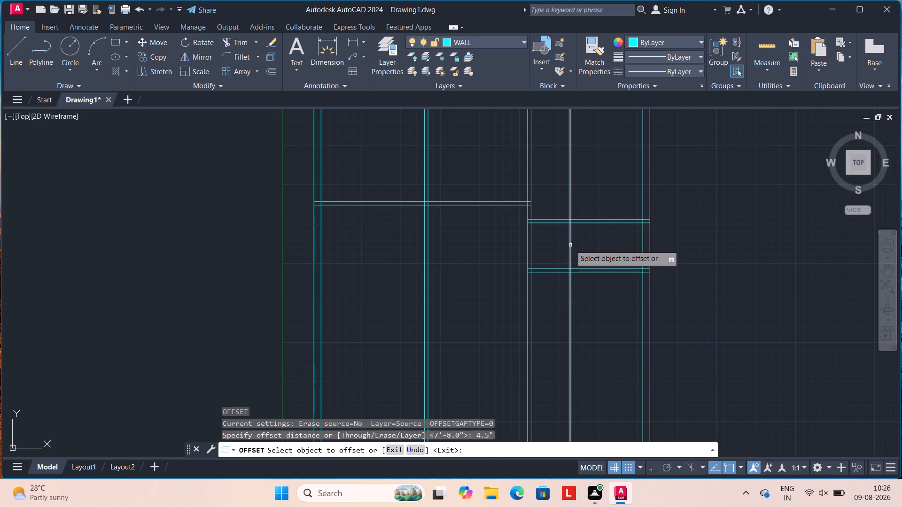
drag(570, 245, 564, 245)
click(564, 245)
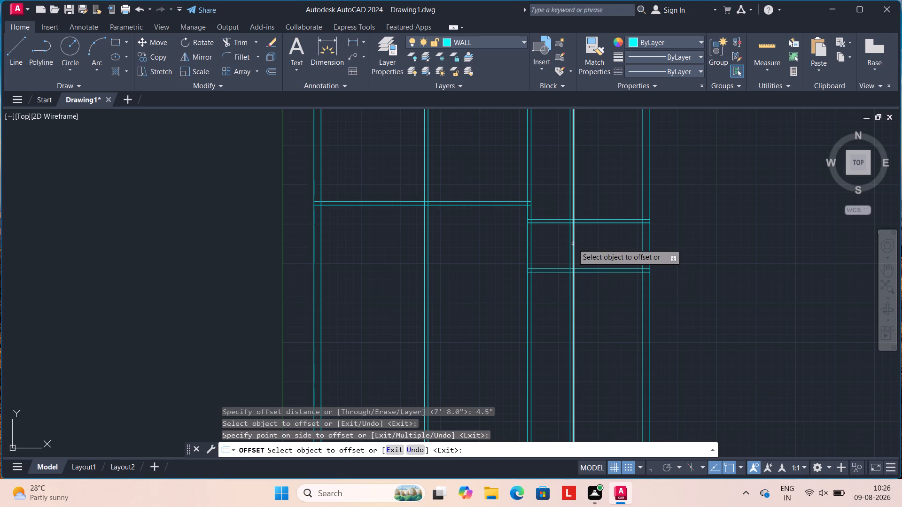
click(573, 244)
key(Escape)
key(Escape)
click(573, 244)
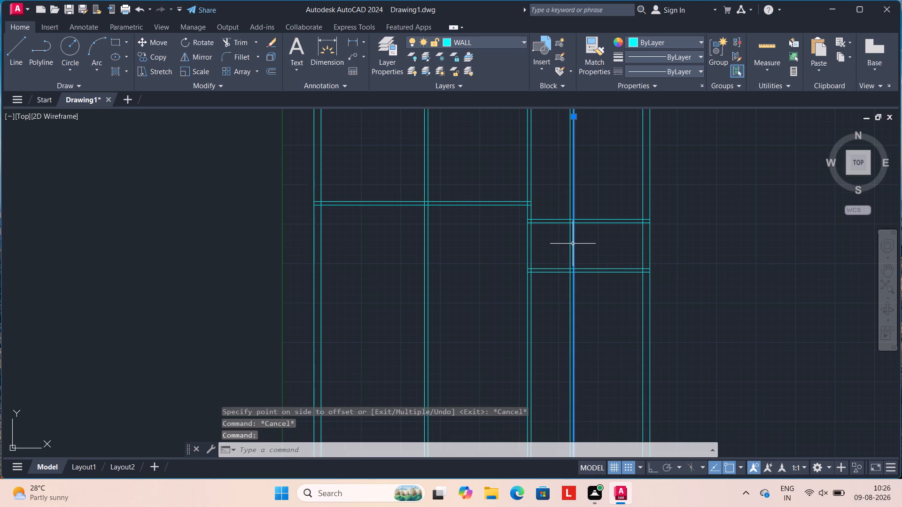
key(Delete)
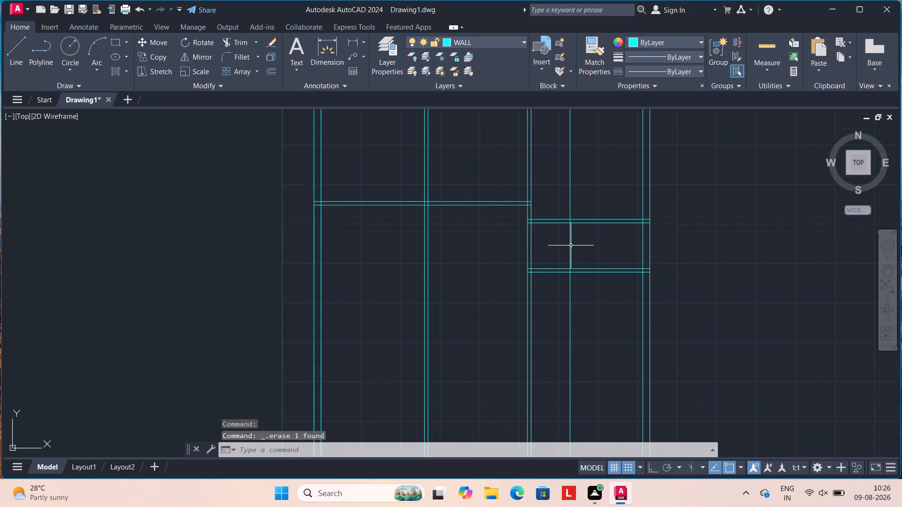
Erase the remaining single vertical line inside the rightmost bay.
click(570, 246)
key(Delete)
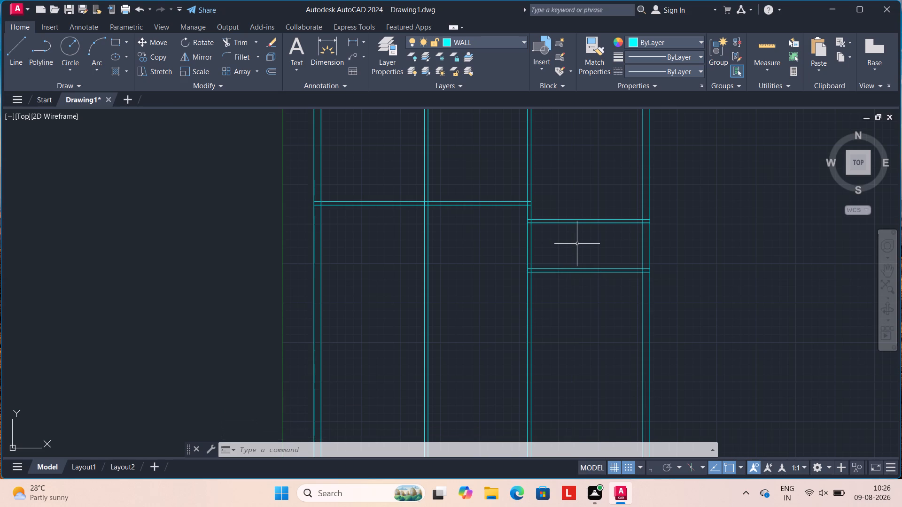
Offset the inner line of the right outer wall 7'8" inward, into the rightmost bay.
key(o)
key(Return)
text(7')
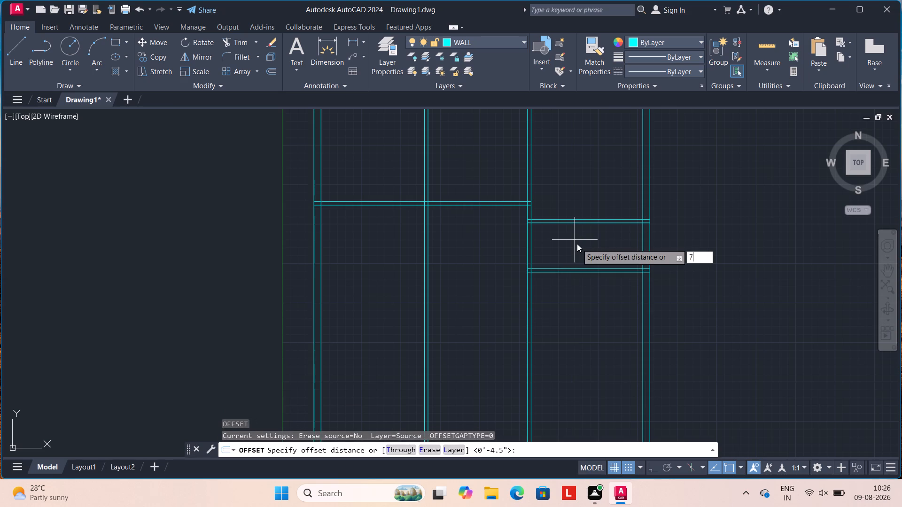
text(8")
key(Return)
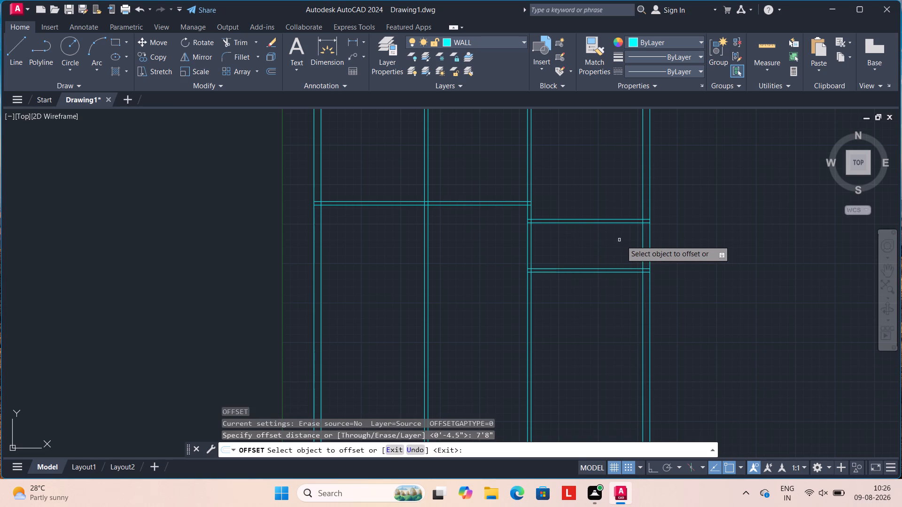
drag(643, 243, 634, 244)
click(613, 247)
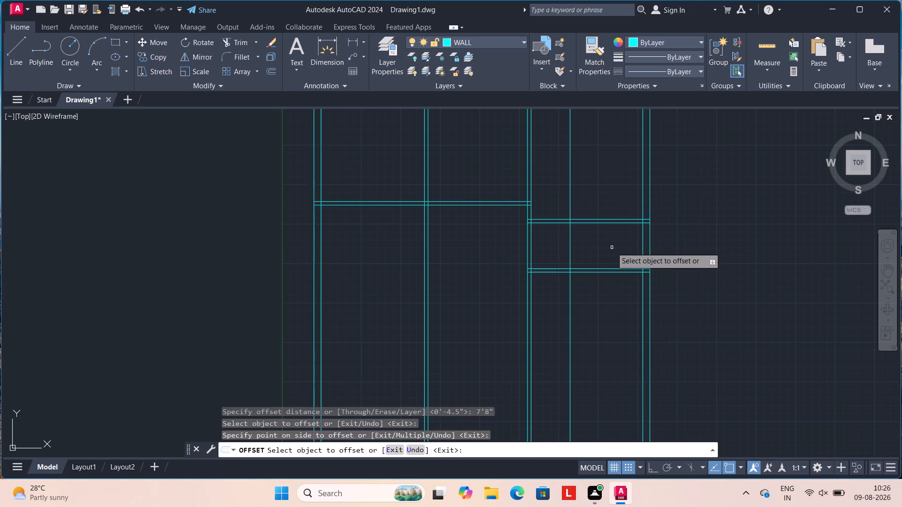
key(Escape)
key(Escape)
key(Escape)
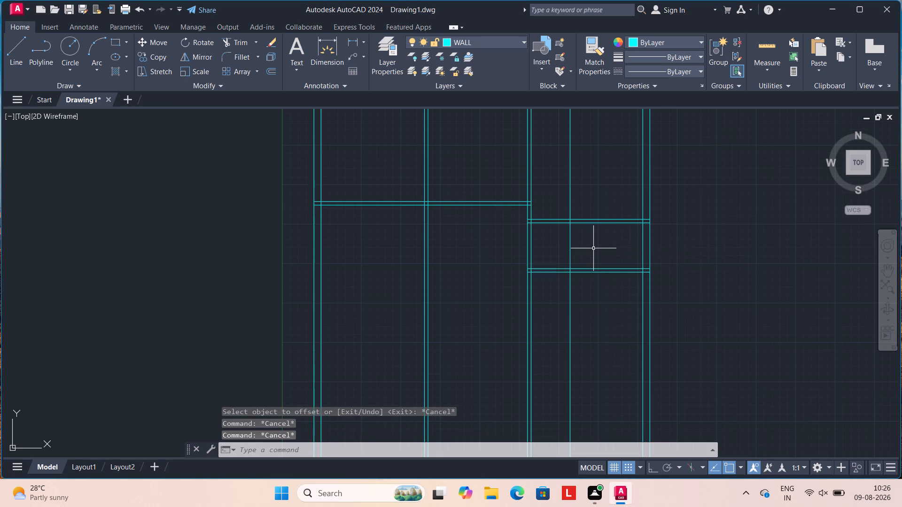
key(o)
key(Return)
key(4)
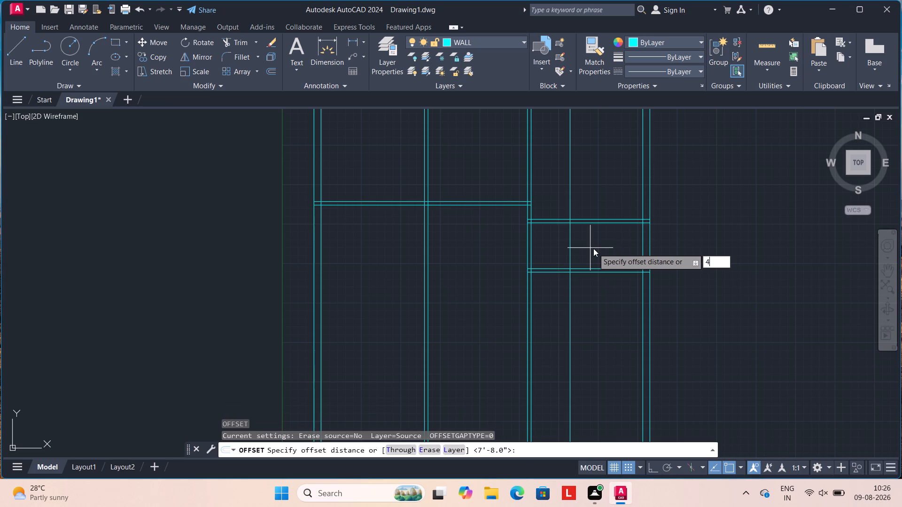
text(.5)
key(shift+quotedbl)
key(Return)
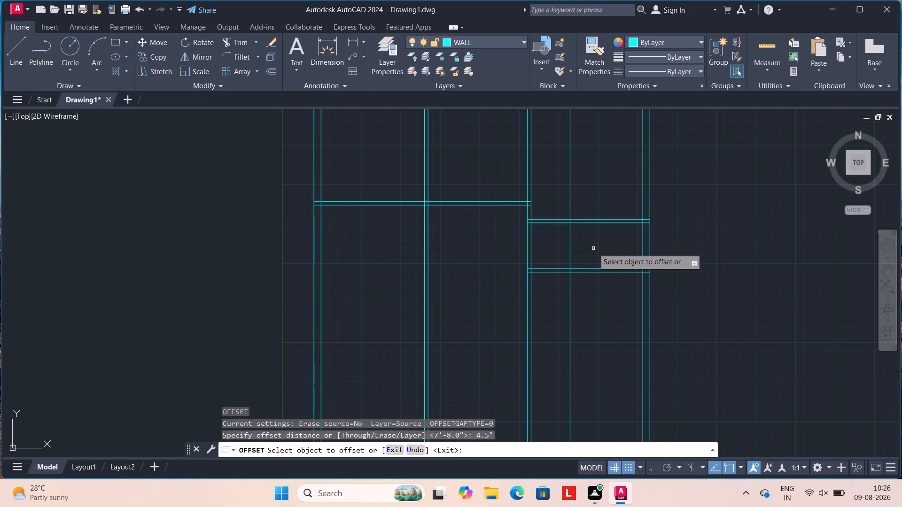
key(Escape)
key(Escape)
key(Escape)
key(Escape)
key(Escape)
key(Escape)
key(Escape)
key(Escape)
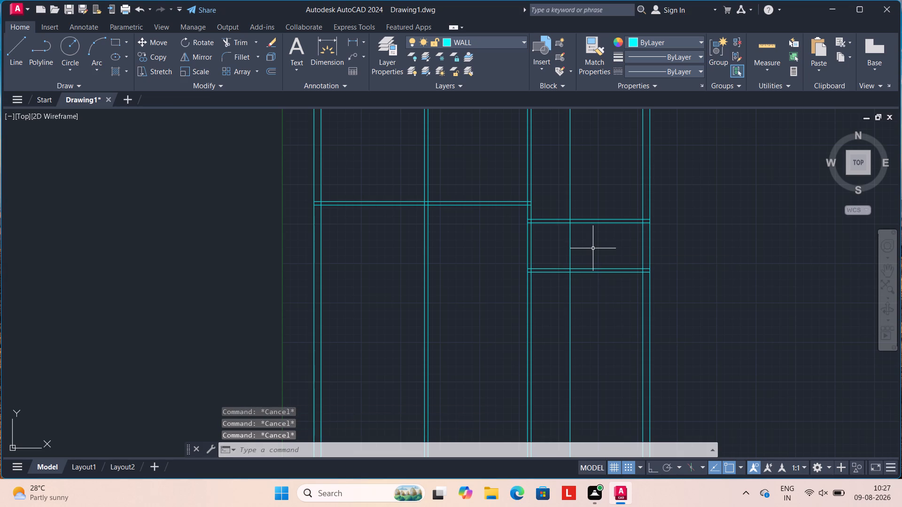
Offset the new vertical line in the rightmost bay 4.5" away from the right outer wall to form a partition.
key(o)
key(Return)
text(4.5")
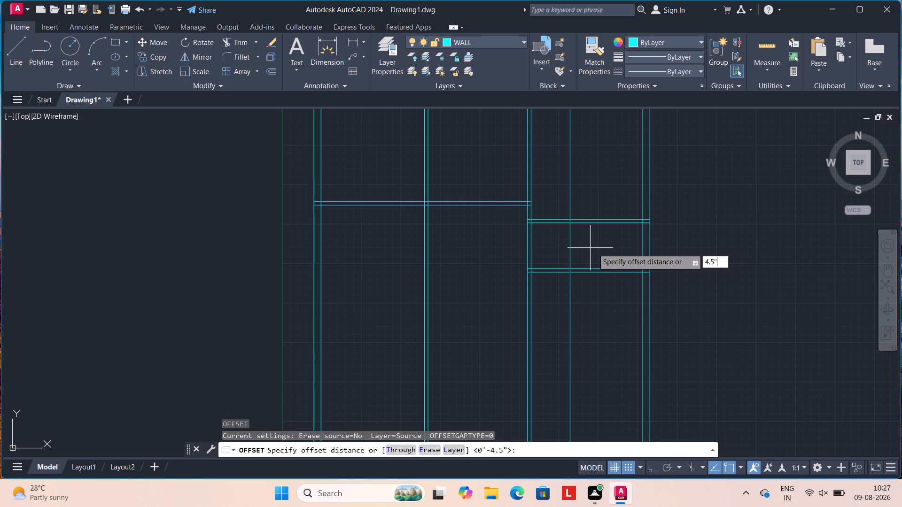
key(Return)
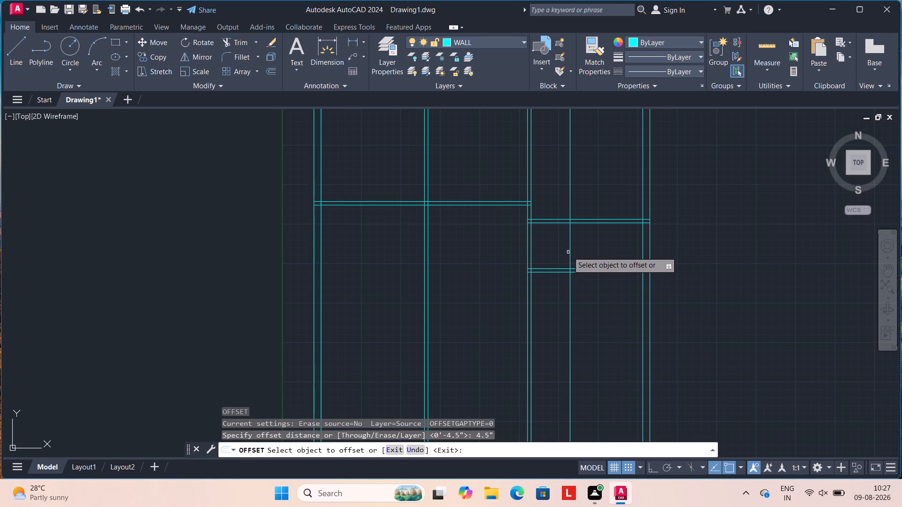
drag(570, 248, 553, 247)
click(553, 247)
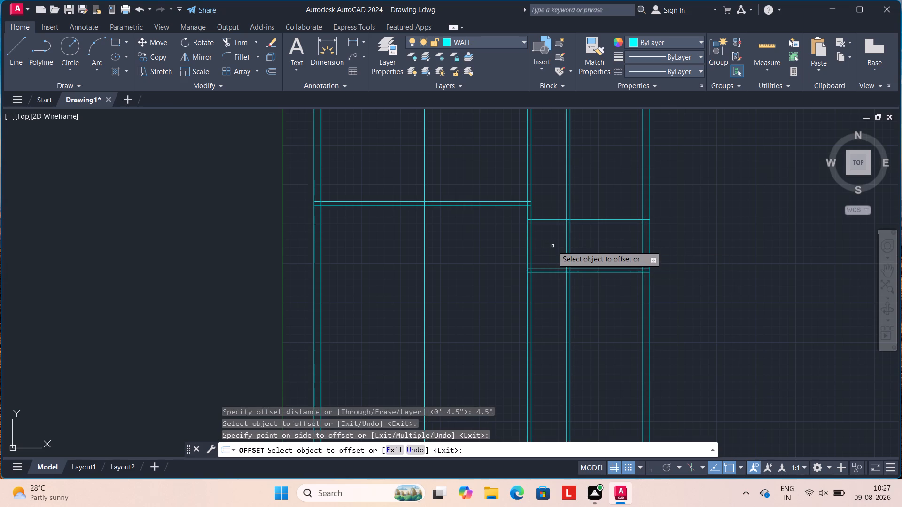
key(Escape)
Turn snap off and check the clear width between the new vertical partition and the right outer wall with a linear dimension.
scroll(552, 245, down, 1)
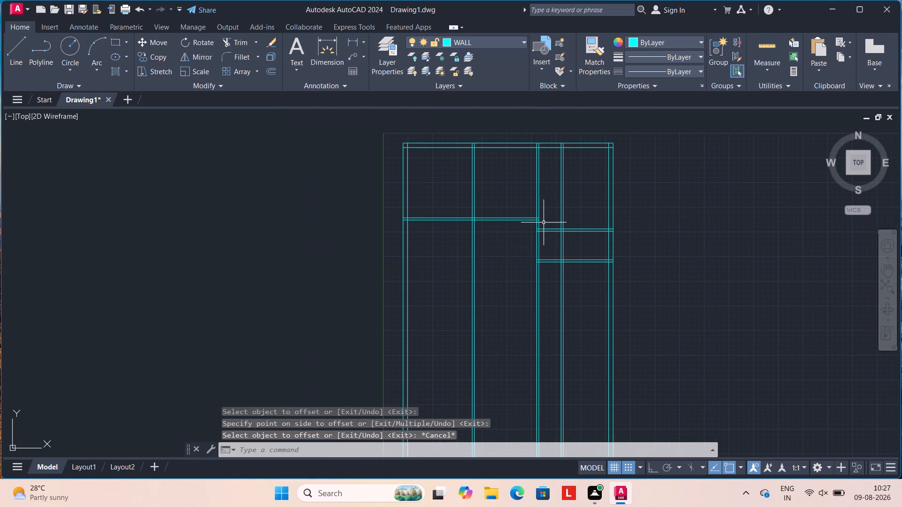
scroll(560, 204, up, 1)
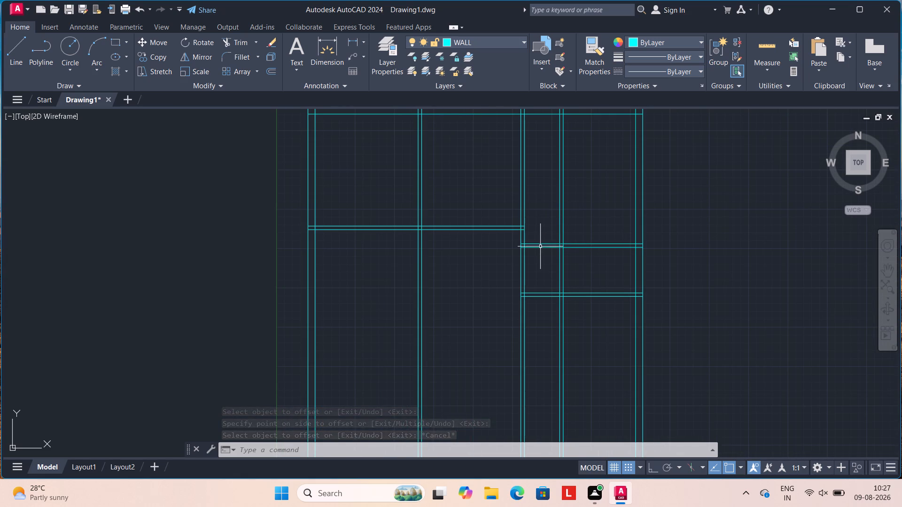
click(361, 38)
click(361, 54)
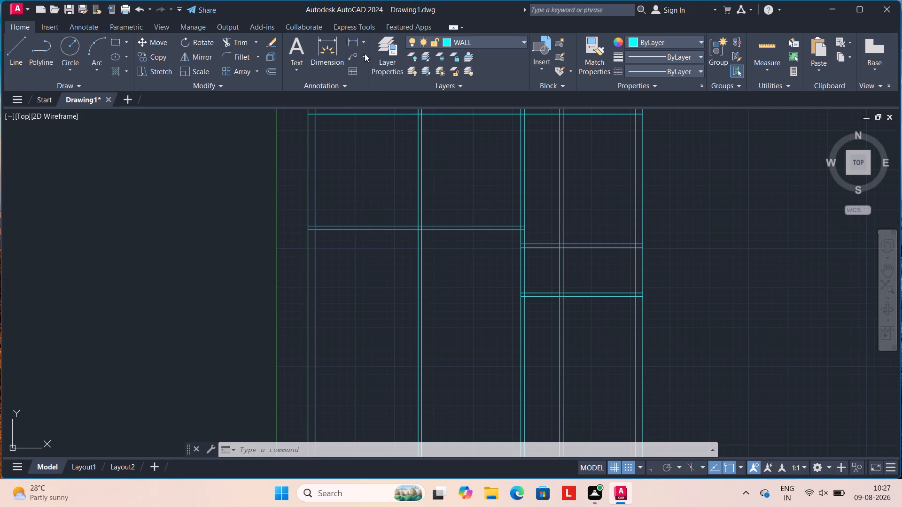
scroll(576, 271, up, 1)
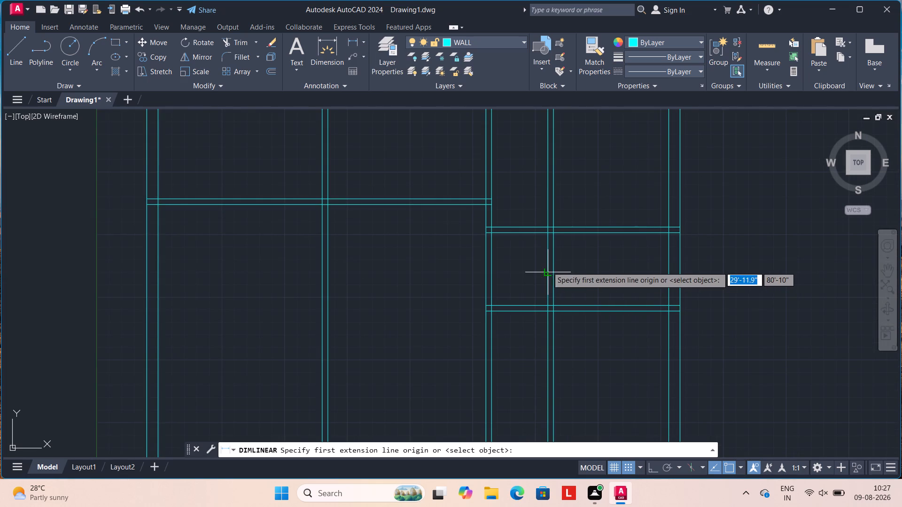
click(630, 468)
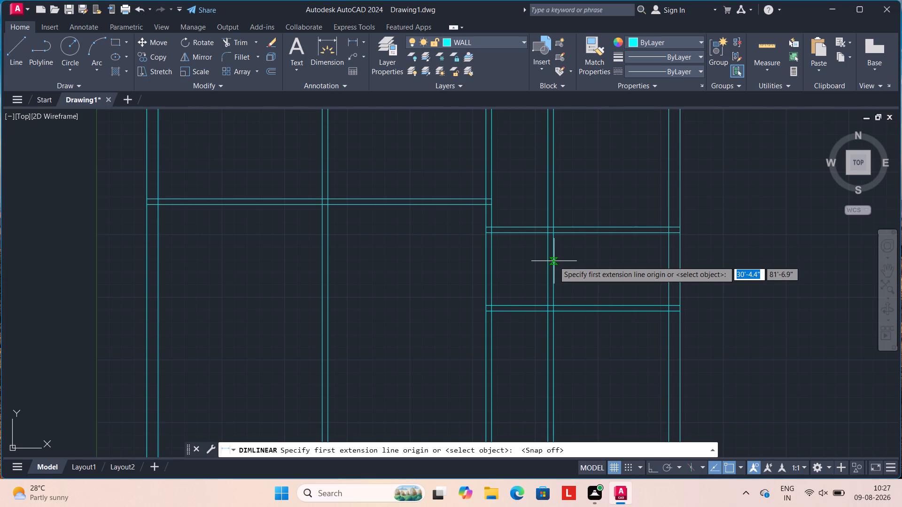
click(553, 262)
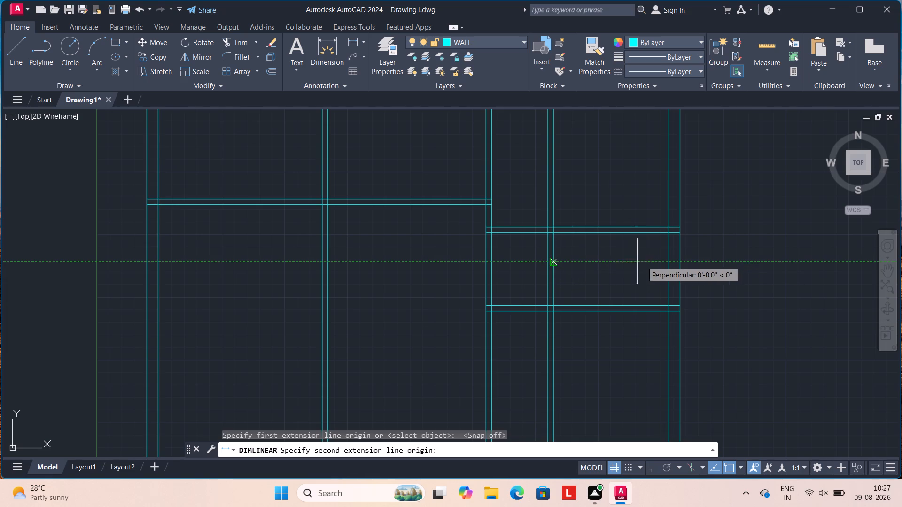
click(669, 259)
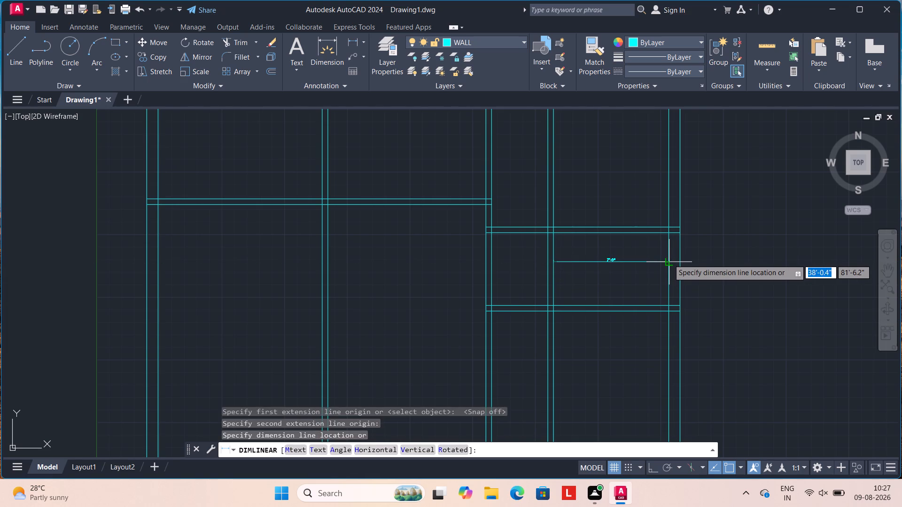
scroll(669, 259, up, 1)
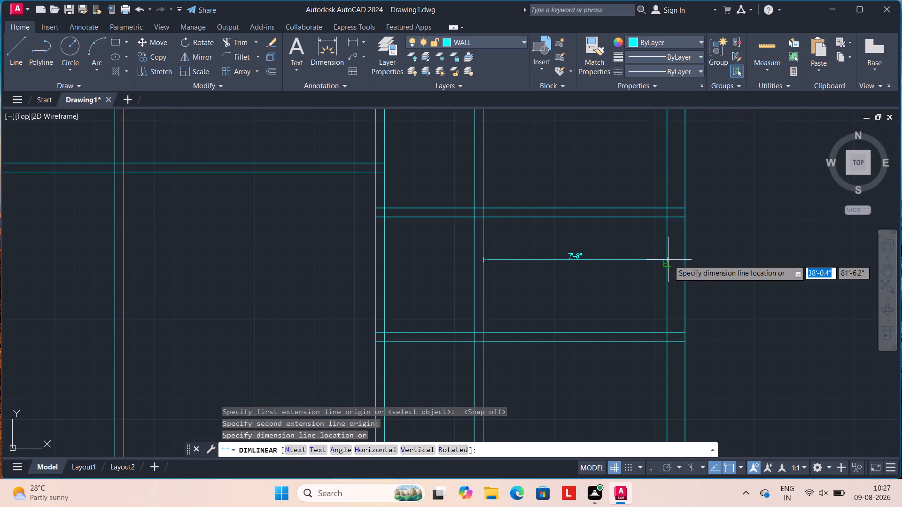
key(Escape)
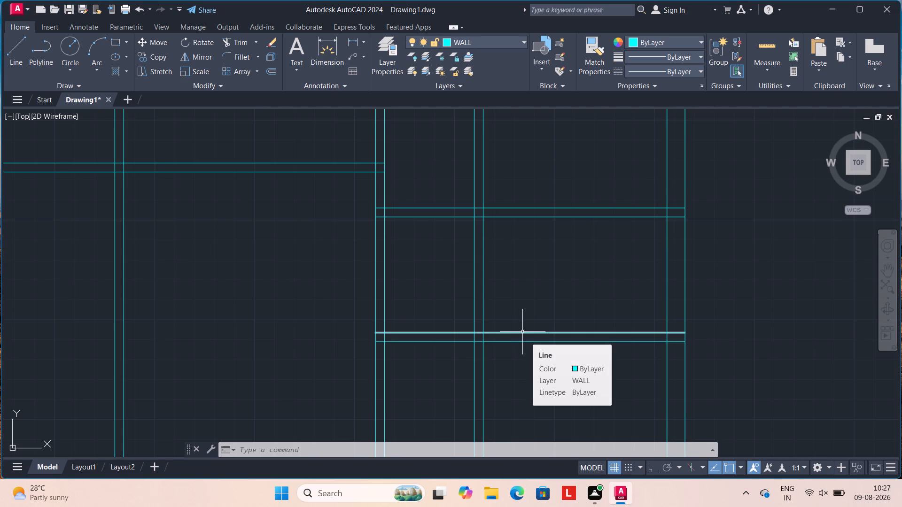
Check the clear height between the rightmost bay's two horizontal partitions with a linear dimension along the new vertical partition.
click(363, 38)
click(370, 55)
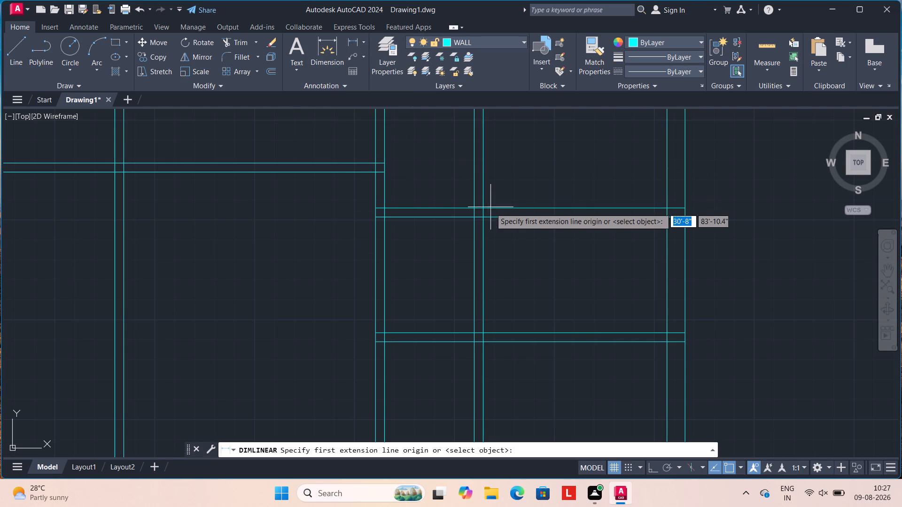
click(482, 219)
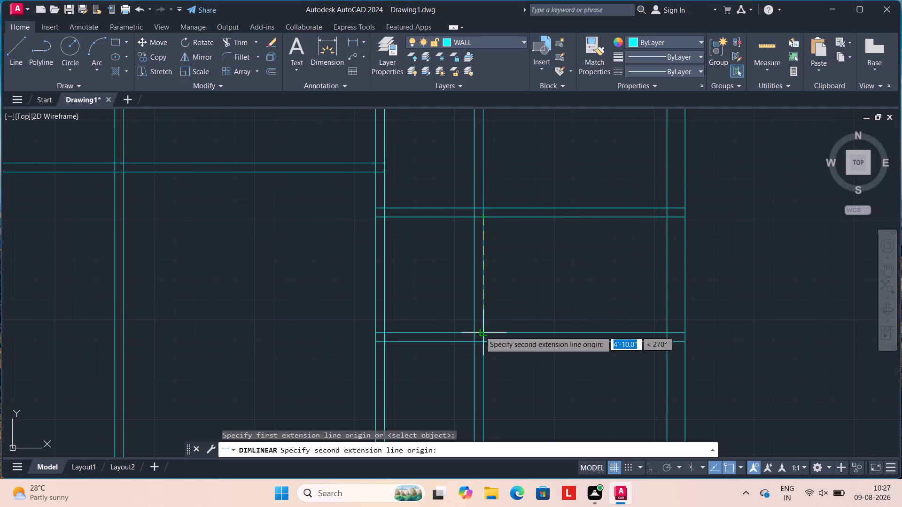
click(485, 336)
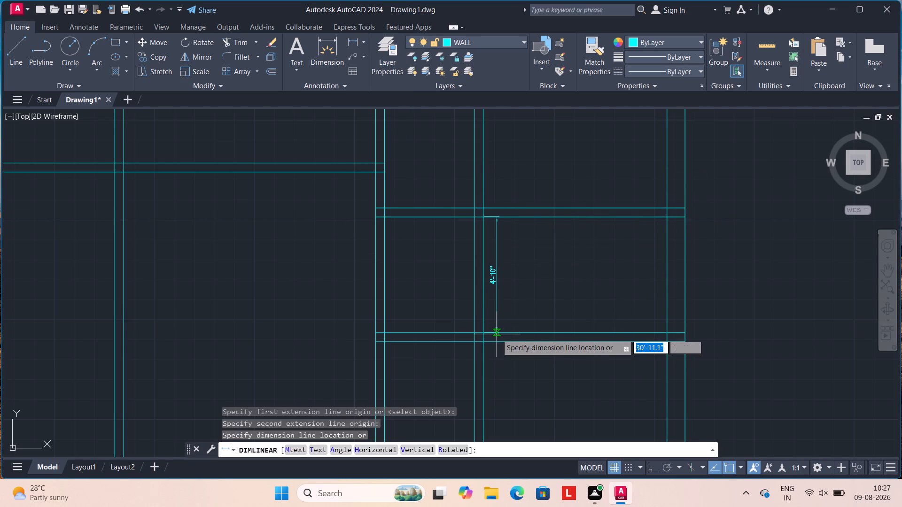
key(Escape)
key(Escape)
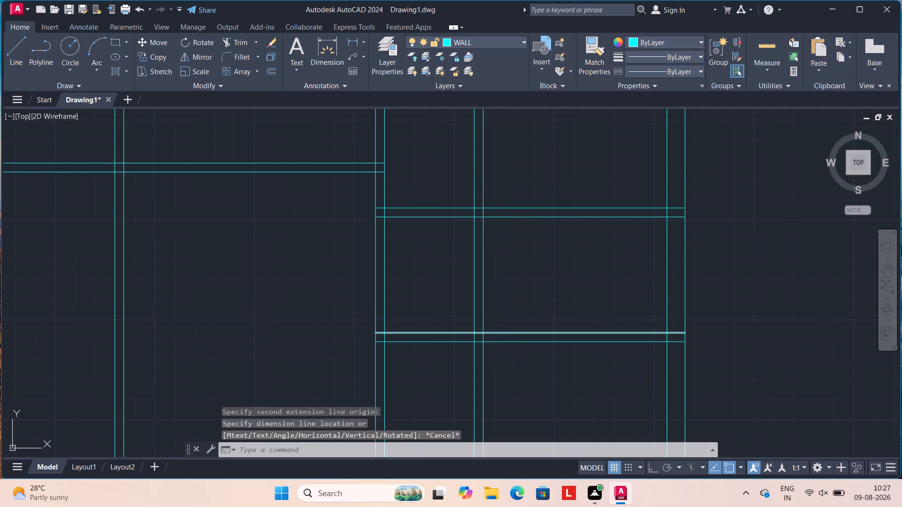
Erase both lines of the lower horizontal partition in the rightmost bay.
click(517, 331)
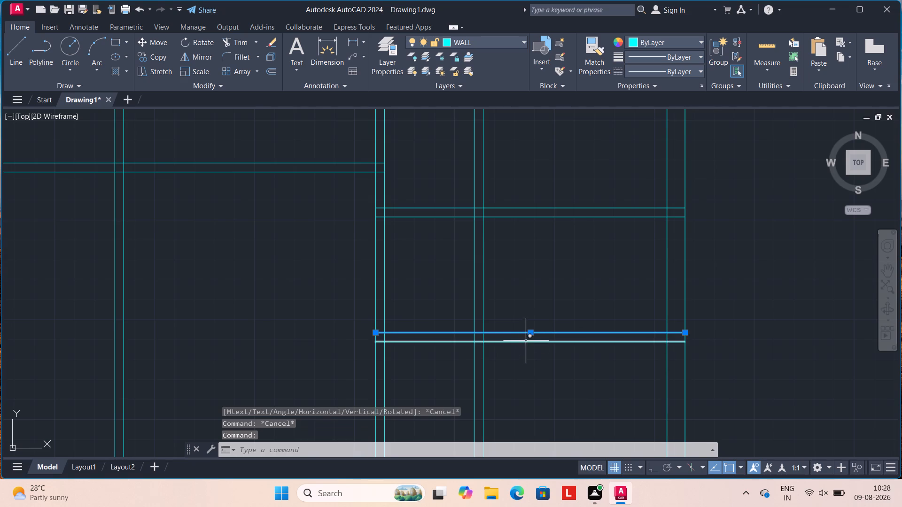
click(526, 340)
key(Delete)
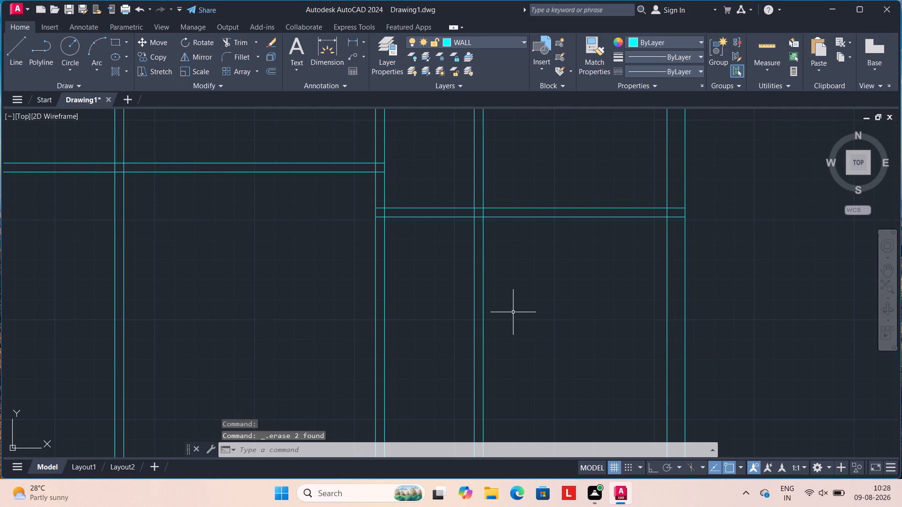
Erase both lines of the vertical partition inside the rightmost bay.
scroll(513, 312, down, 2)
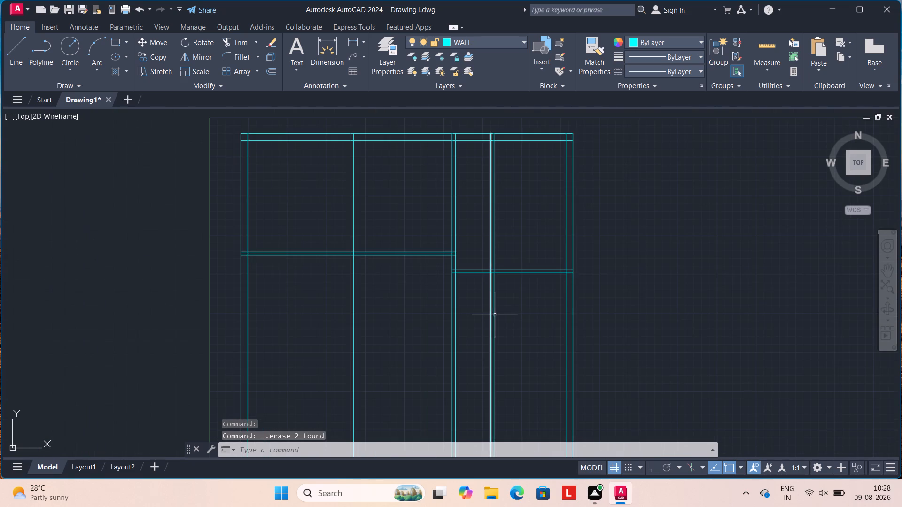
click(495, 315)
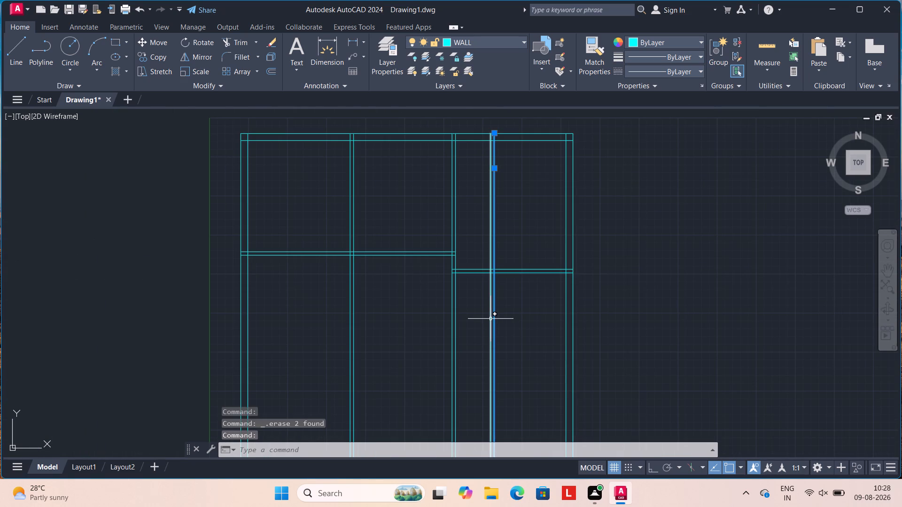
click(490, 319)
key(Delete)
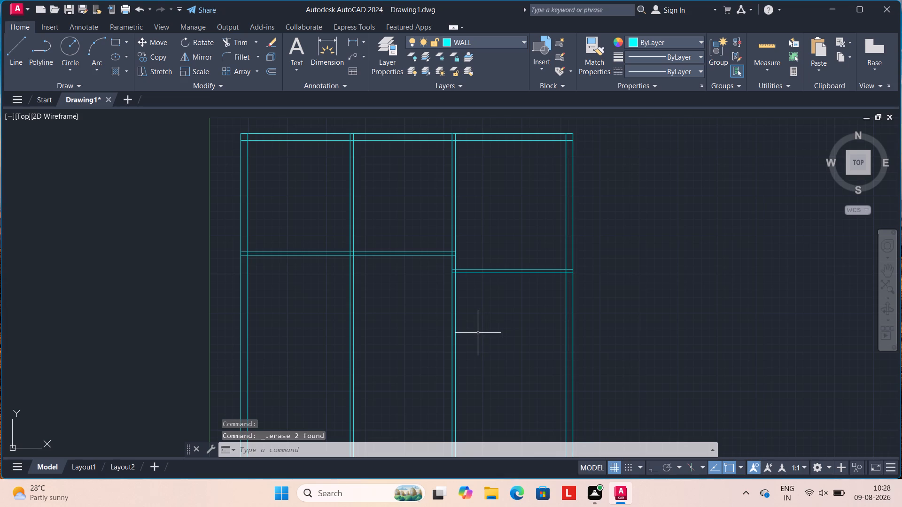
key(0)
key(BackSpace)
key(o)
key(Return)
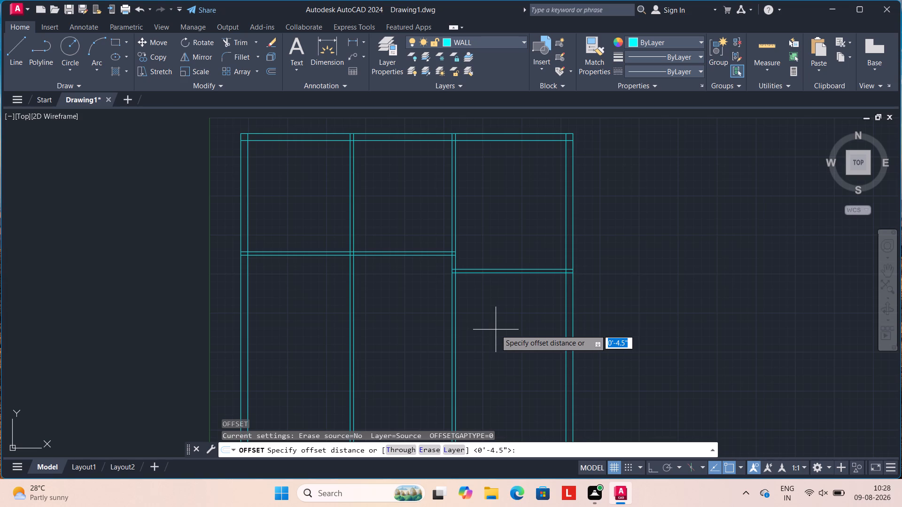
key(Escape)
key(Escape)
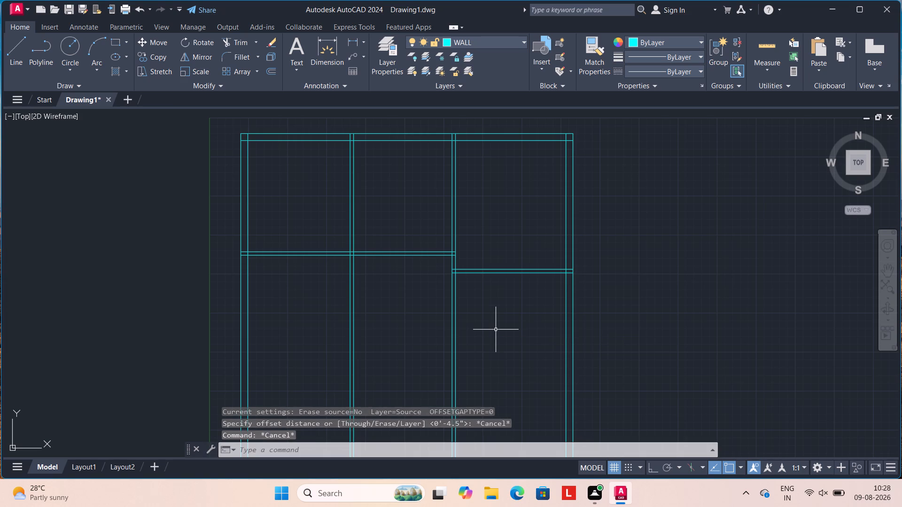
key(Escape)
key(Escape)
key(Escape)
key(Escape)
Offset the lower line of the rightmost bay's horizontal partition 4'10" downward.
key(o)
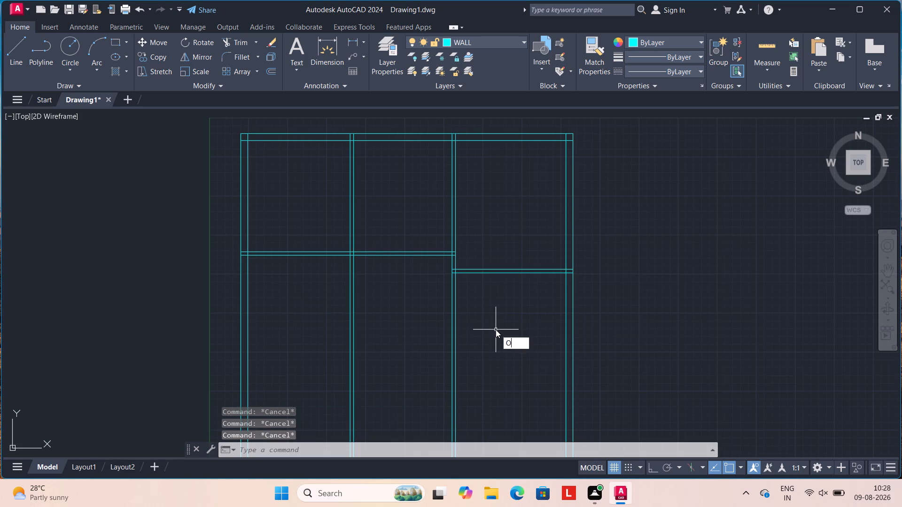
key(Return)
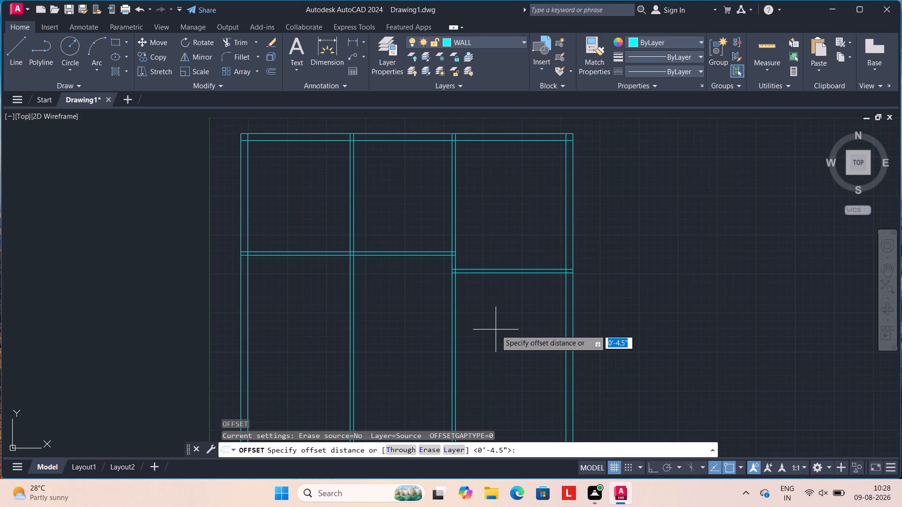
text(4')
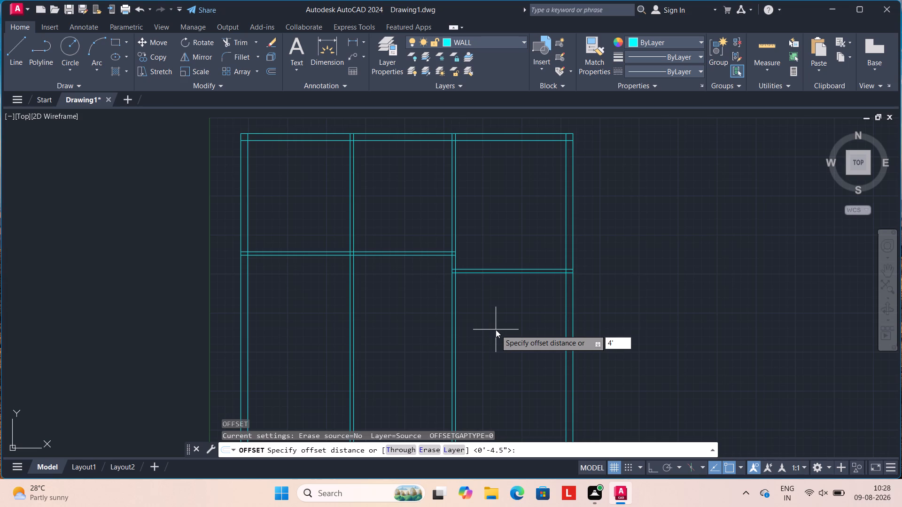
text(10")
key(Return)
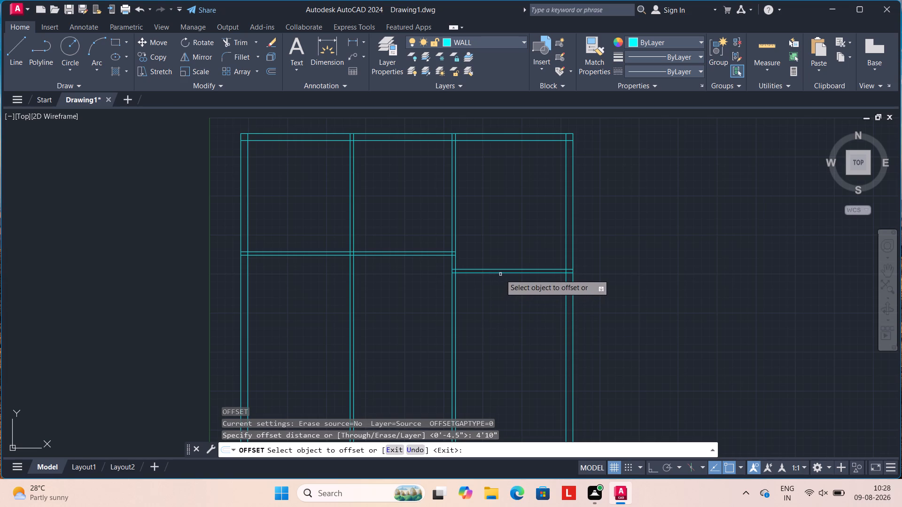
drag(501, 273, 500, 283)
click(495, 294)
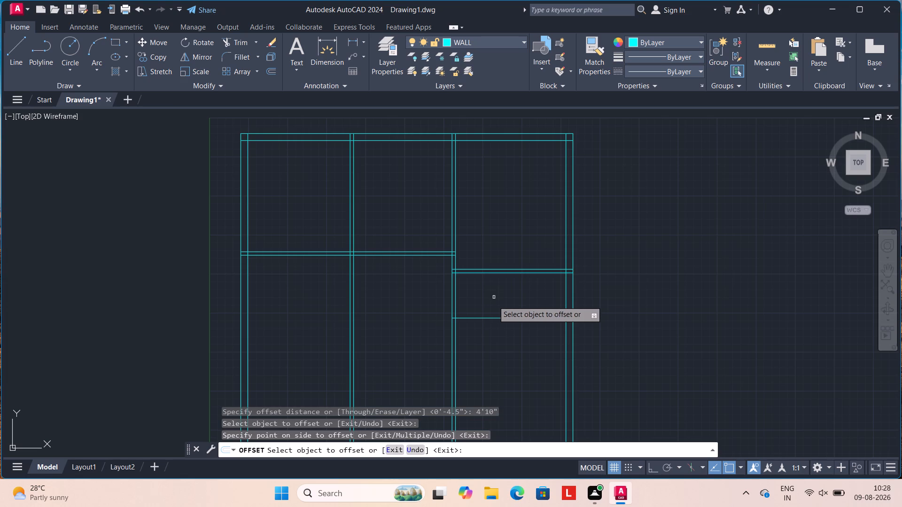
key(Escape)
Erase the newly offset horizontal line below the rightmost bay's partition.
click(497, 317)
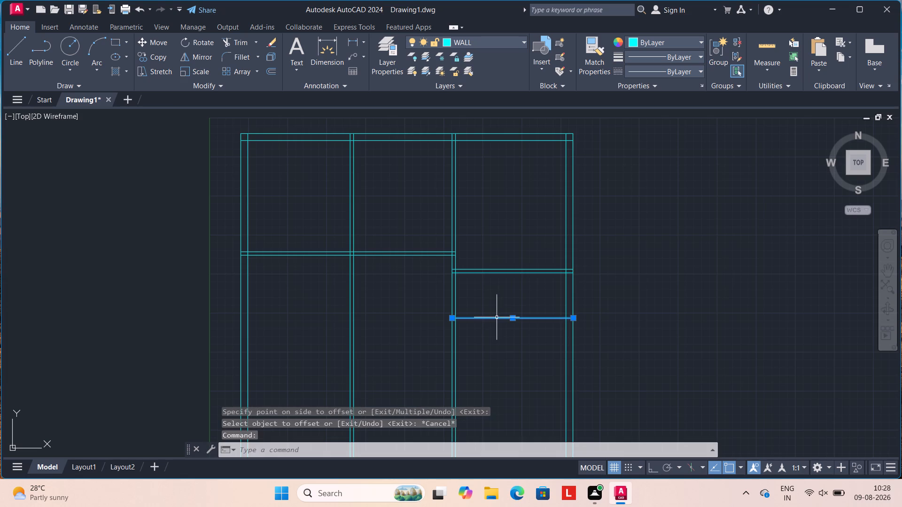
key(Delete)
Offset the inner line of the right outer wall 7'8" inward into the rightmost bay.
key(o)
key(Return)
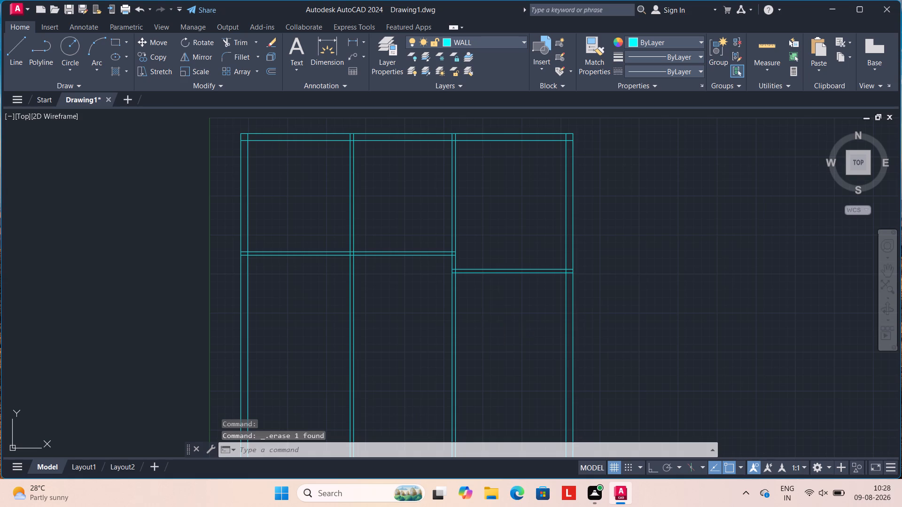
key(7)
key(apostrophe)
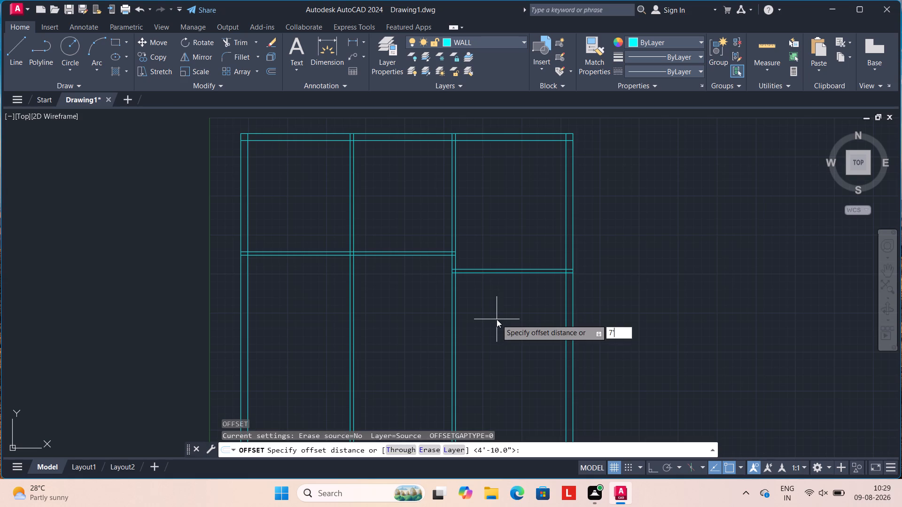
text(8")
key(Return)
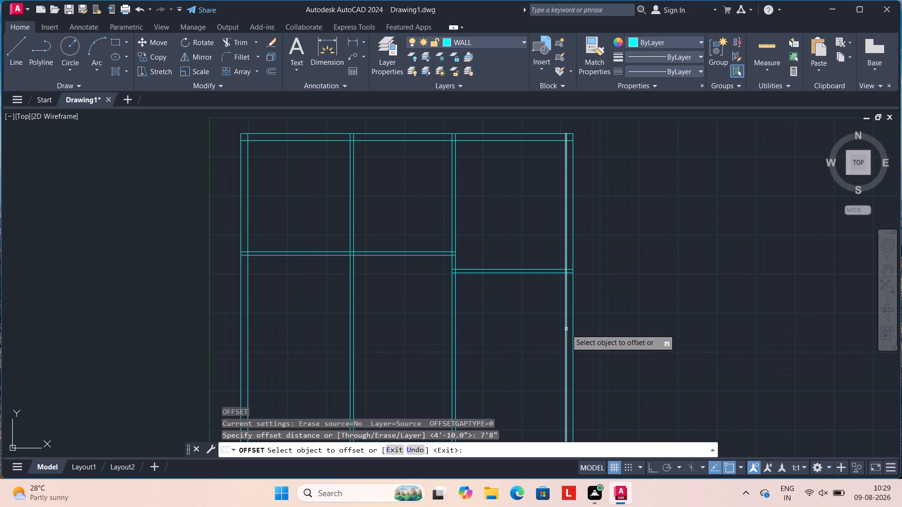
drag(567, 328, 557, 330)
click(537, 336)
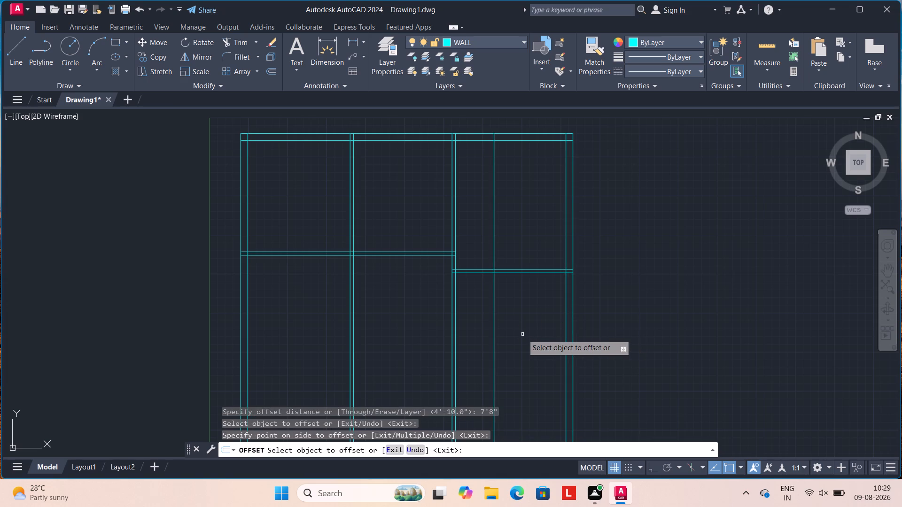
key(Escape)
key(Escape)
key(Escape)
key(Escape)
Offset the new vertical line in the rightmost bay 4.5" away from the right outer wall to form a partition.
key(o)
key(Return)
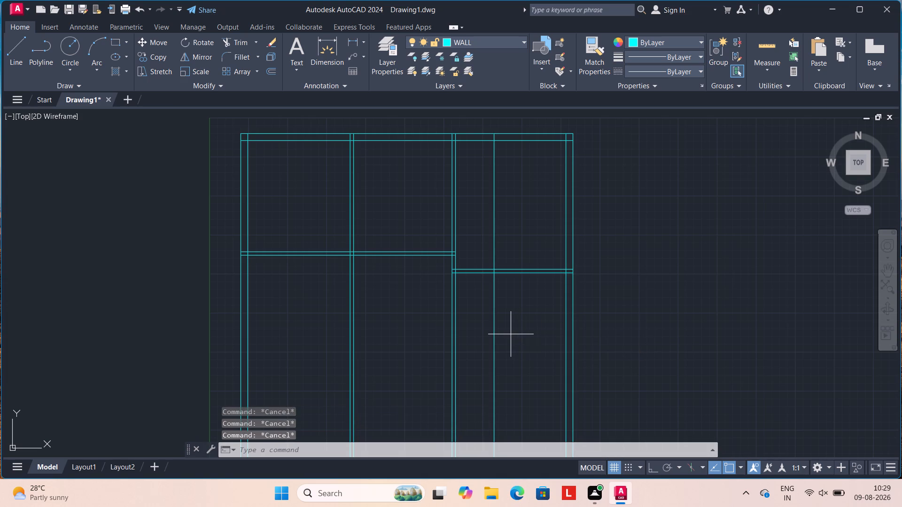
text(4.5")
key(Return)
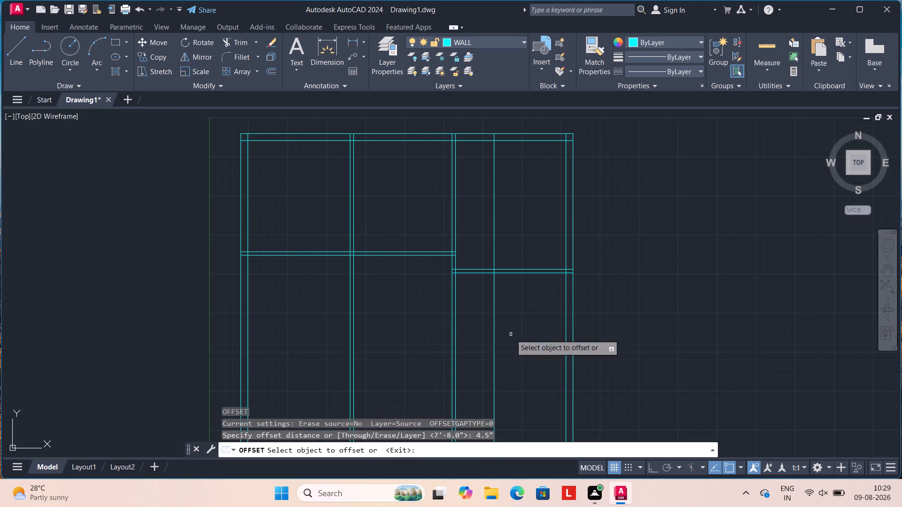
click(494, 329)
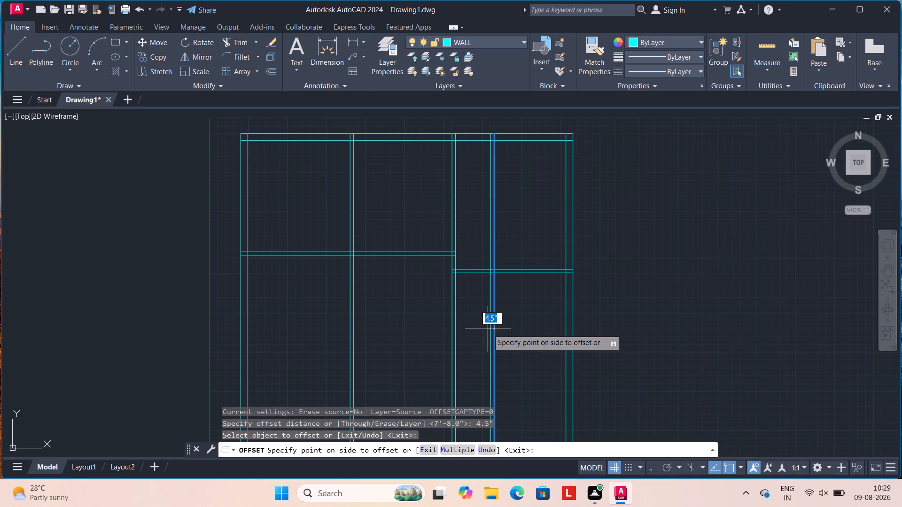
click(488, 329)
key(Escape)
key(Escape)
key(Escape)
key(Escape)
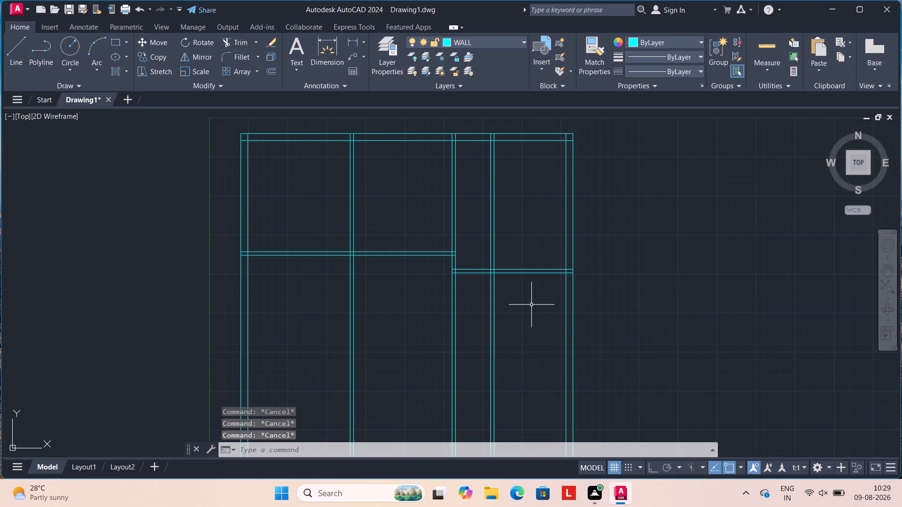
Offset the lower line of the rightmost bay's horizontal partition 4'10" downward.
key(o)
key(Return)
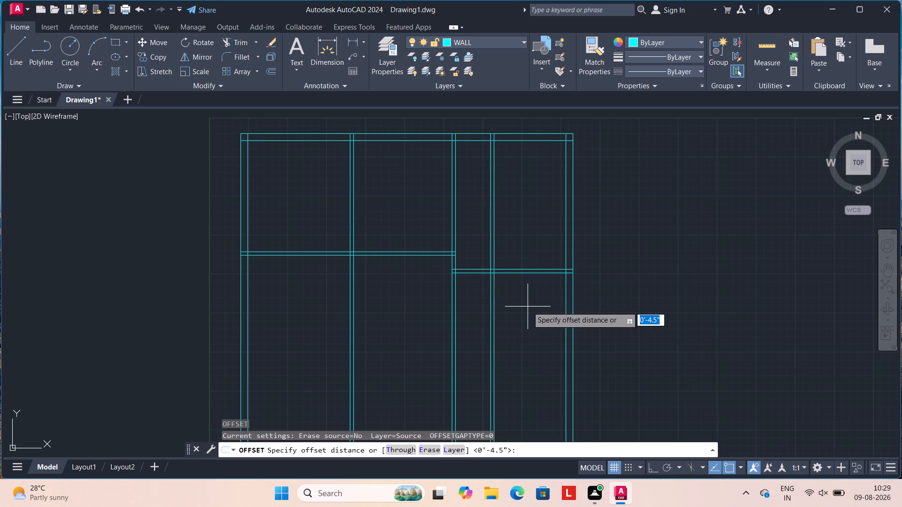
text(4')
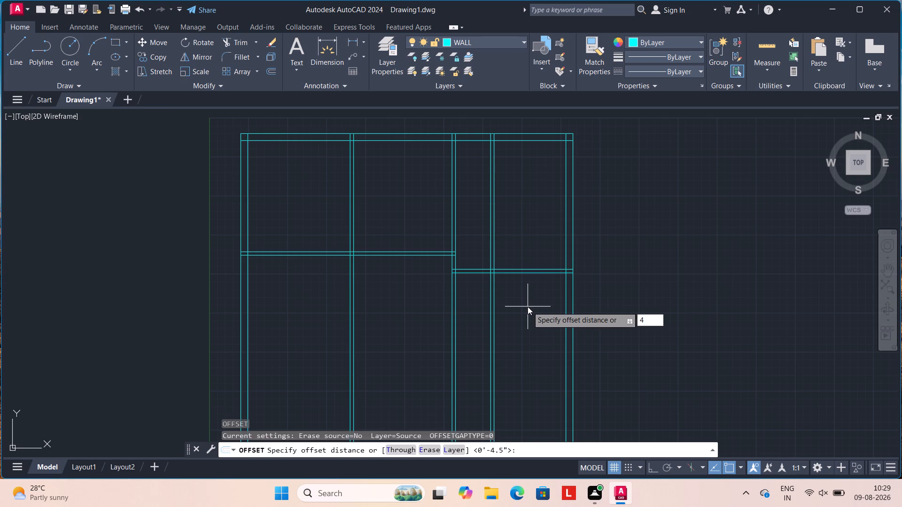
text(10)
key(shift+quotedbl)
key(Return)
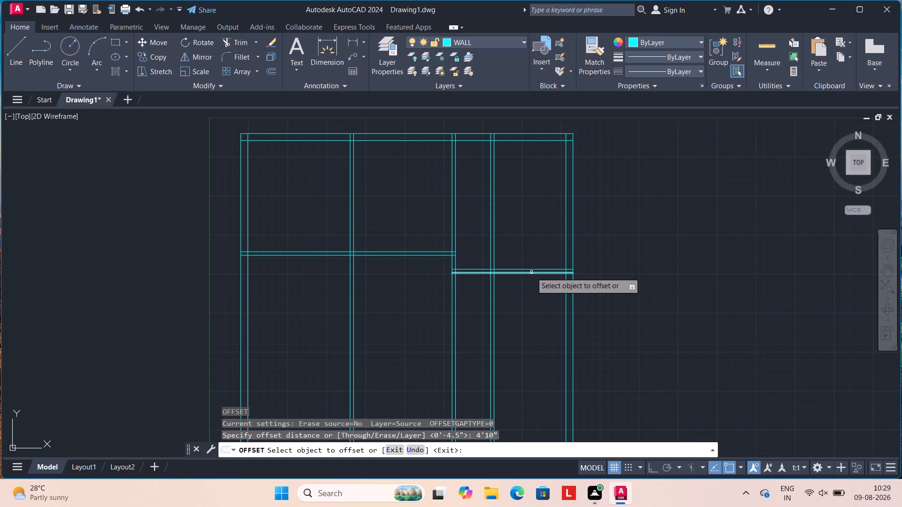
drag(531, 272, 531, 278)
click(527, 300)
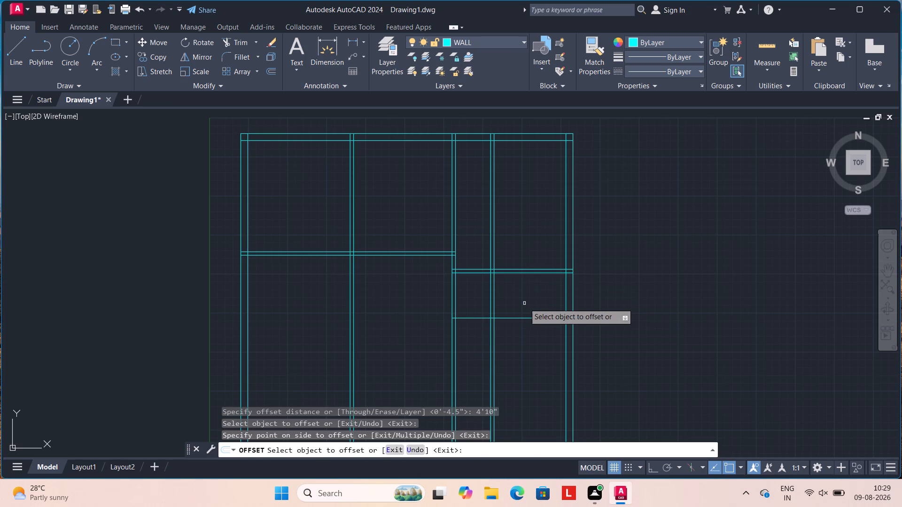
key(Escape)
key(Escape)
Offset the new horizontal line in the rightmost bay 4.5" downward to form a second horizontal partition.
key(o)
key(Return)
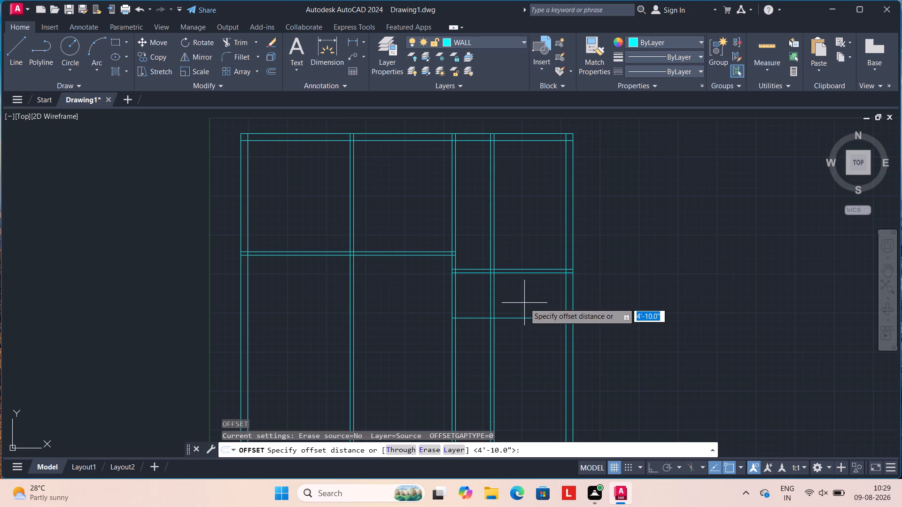
key(3)
key(BackSpace)
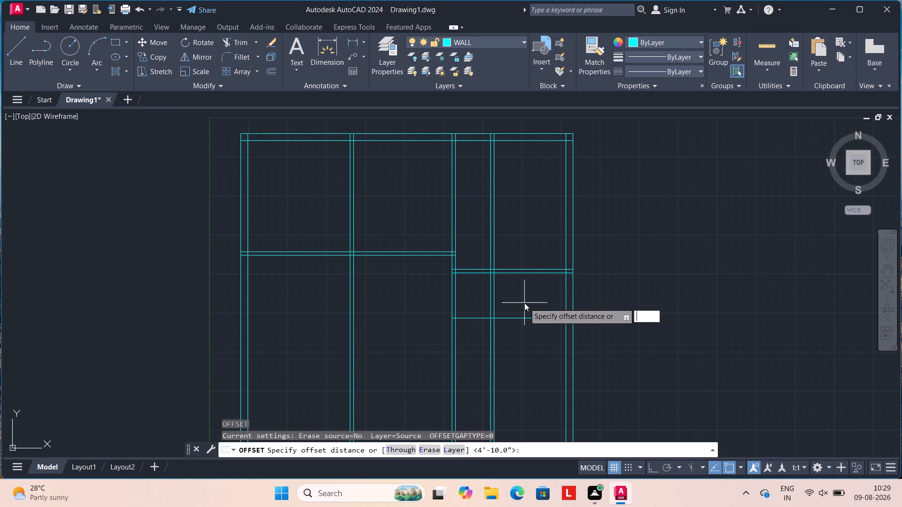
text(4.5")
key(Return)
drag(524, 318, 525, 330)
click(524, 333)
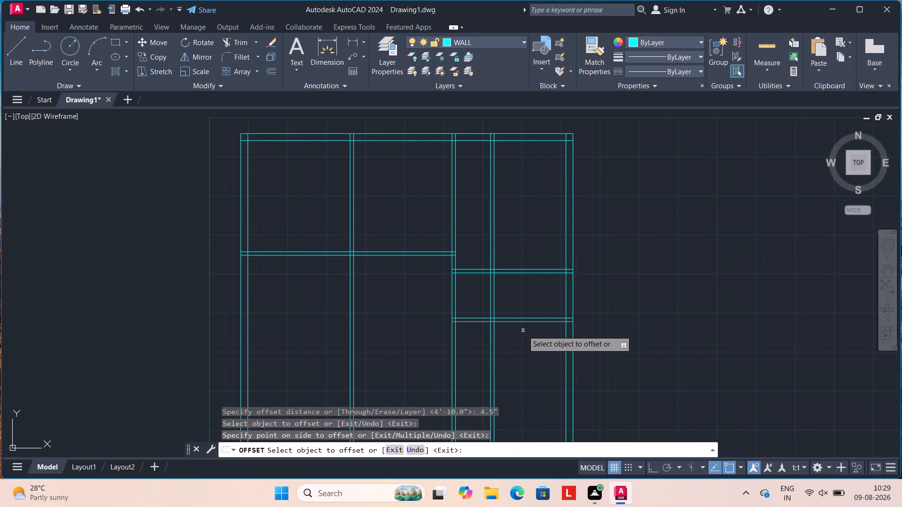
key(Escape)
key(Escape)
key(Escape)
key(Escape)
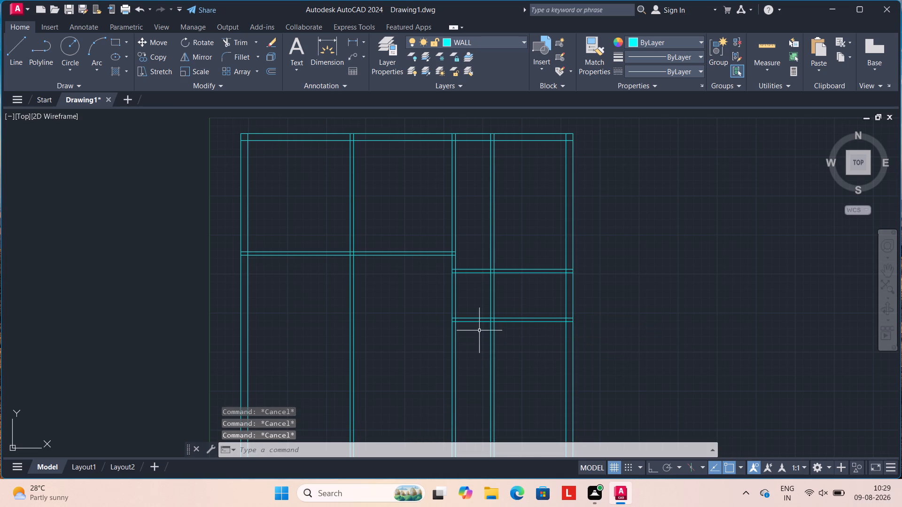
Trim away the new vertical partition between the top outer wall and the rightmost bay's upper horizontal partition.
text(TR)
key(Return)
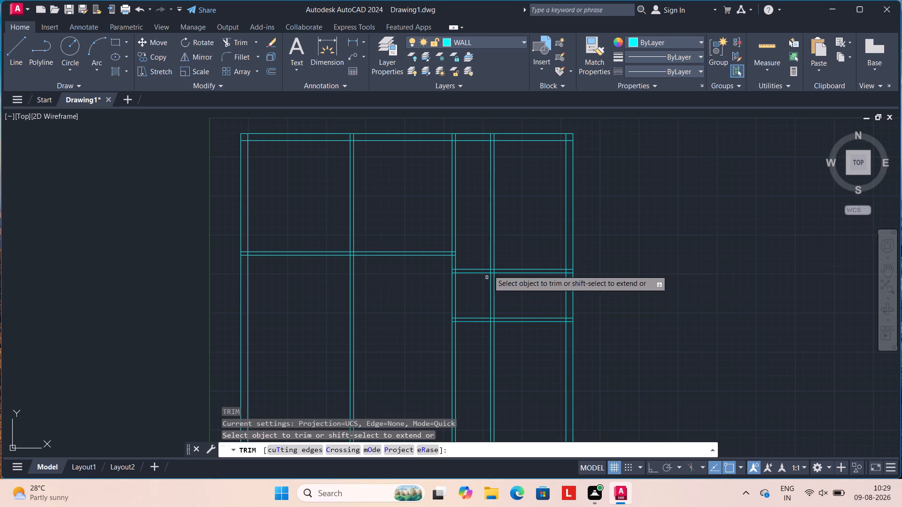
drag(488, 217, 505, 217)
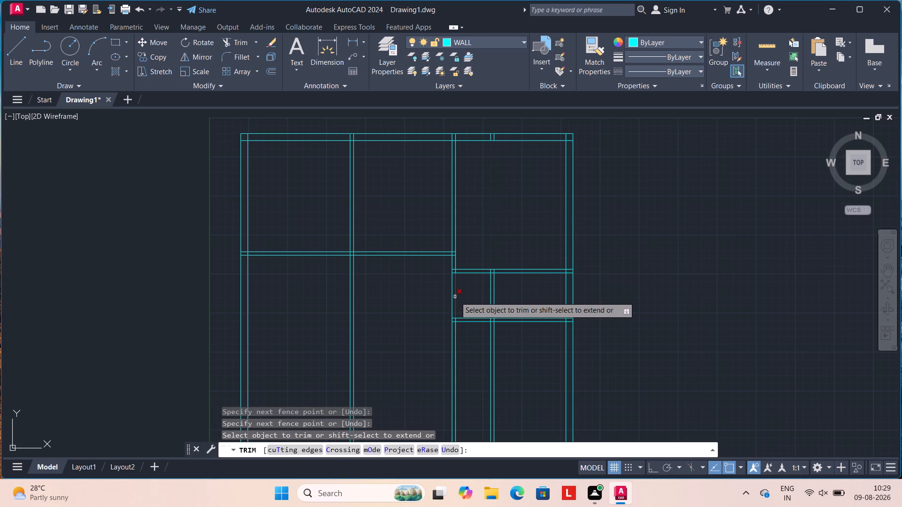
Trim away the middle vertical partition below the upper horizontal partition, plus the second horizontal partition's stubs extending west of the new vertical partition.
drag(460, 296, 443, 295)
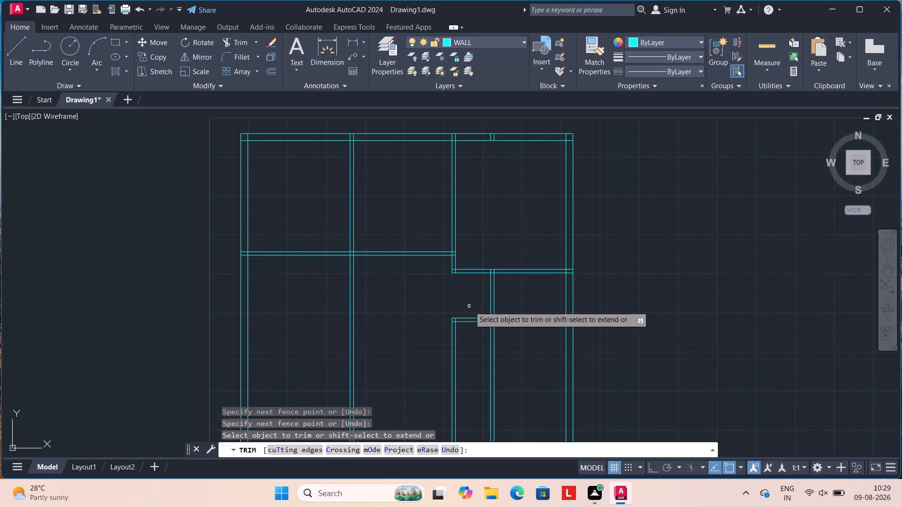
drag(470, 308, 468, 335)
drag(466, 333, 444, 356)
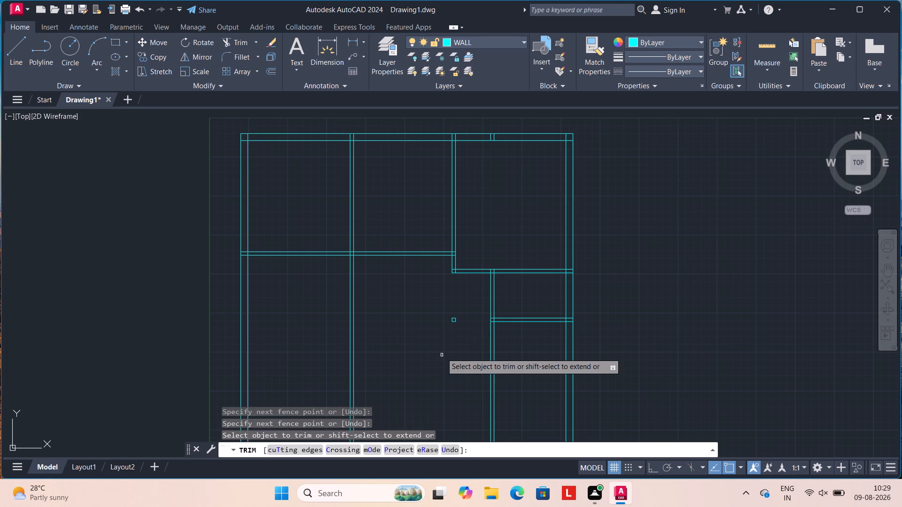
click(453, 319)
click(455, 321)
click(456, 317)
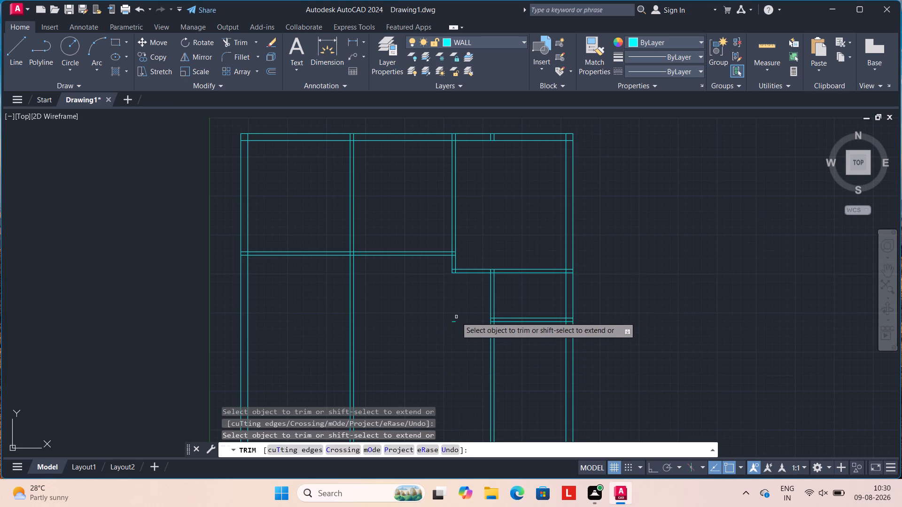
click(454, 323)
key(Escape)
key(Escape)
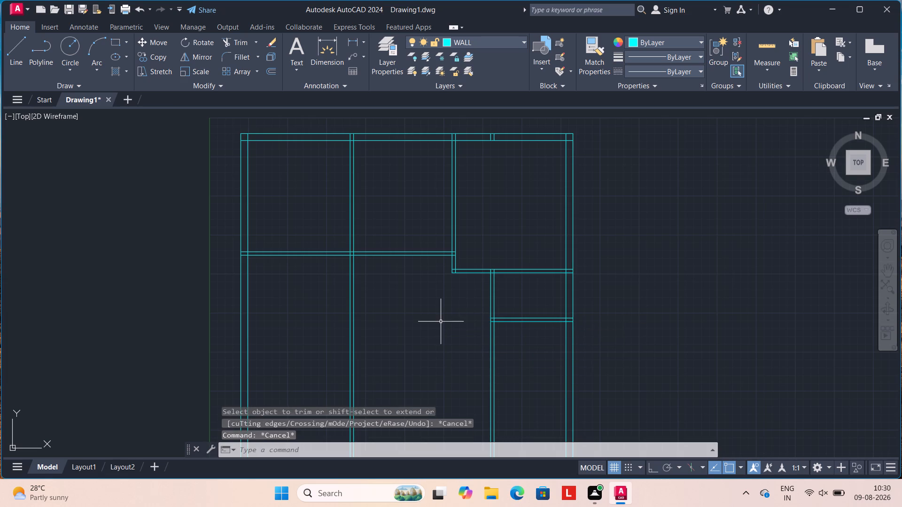
key(Escape)
key(Escape)
Offset the lower line of the rightmost bay's second horizontal partition 4'4.5" downward.
scroll(441, 322, down, 1)
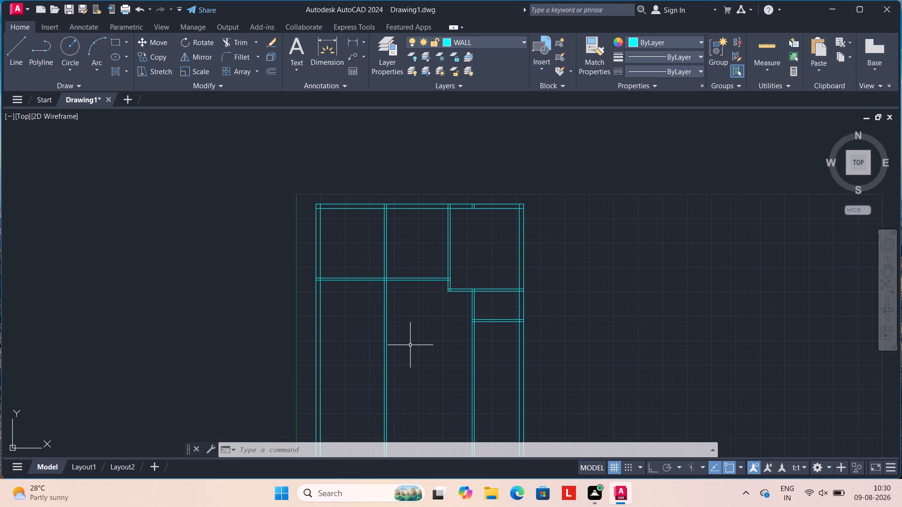
key(o)
key(Return)
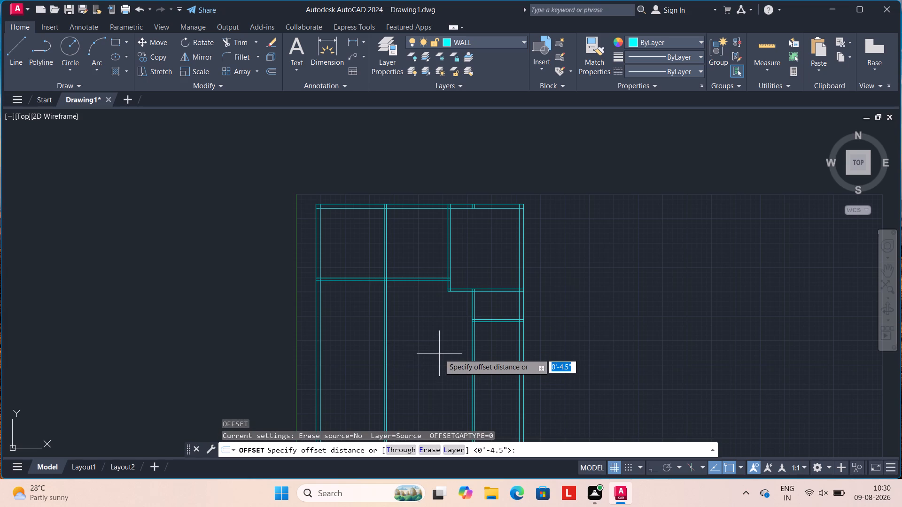
key(4)
key(apostrophe)
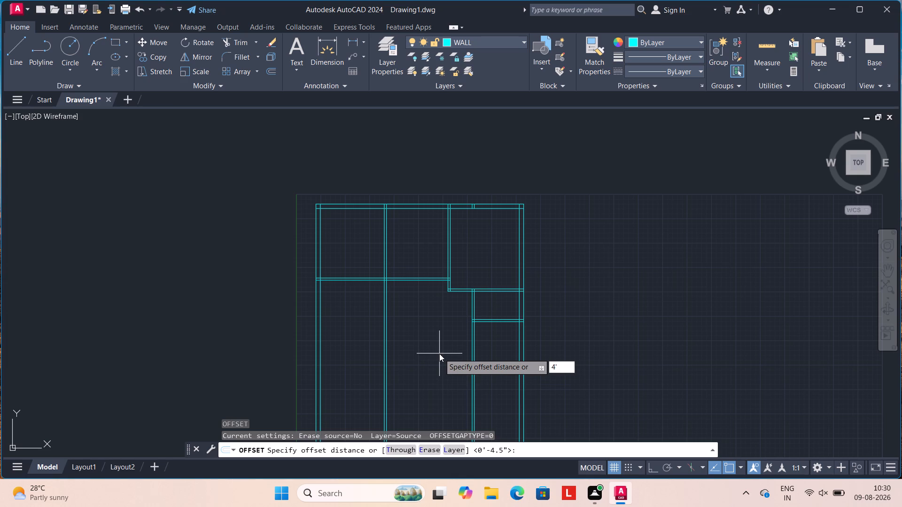
key(4)
text(.5)
key(shift+quotedbl)
key(Return)
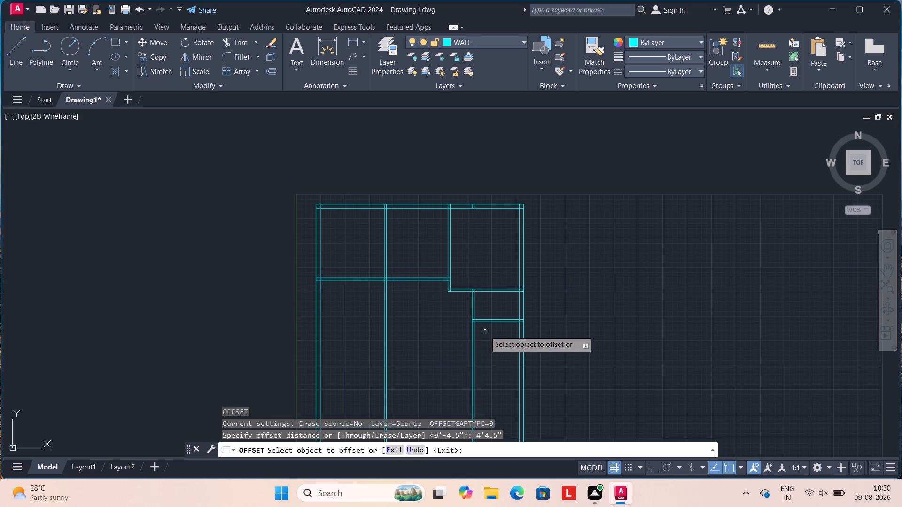
scroll(485, 330, up, 1)
drag(491, 317, 491, 325)
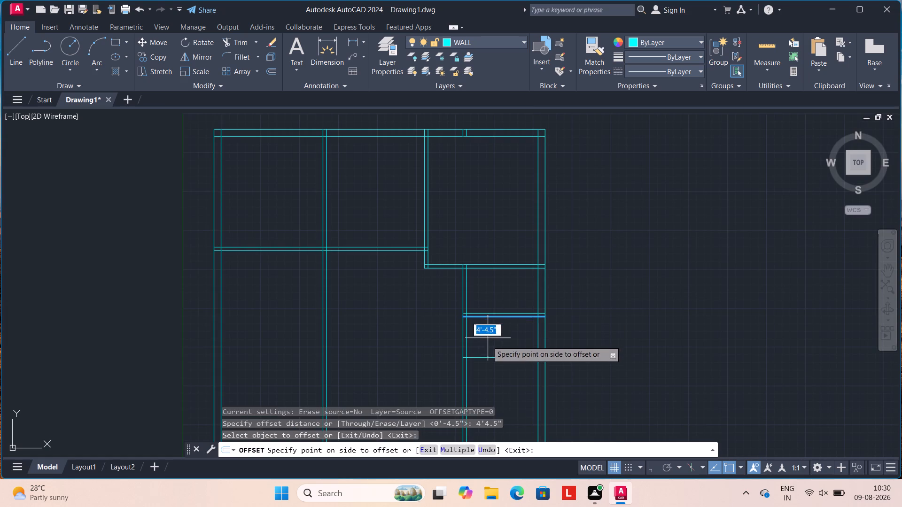
click(487, 341)
key(Escape)
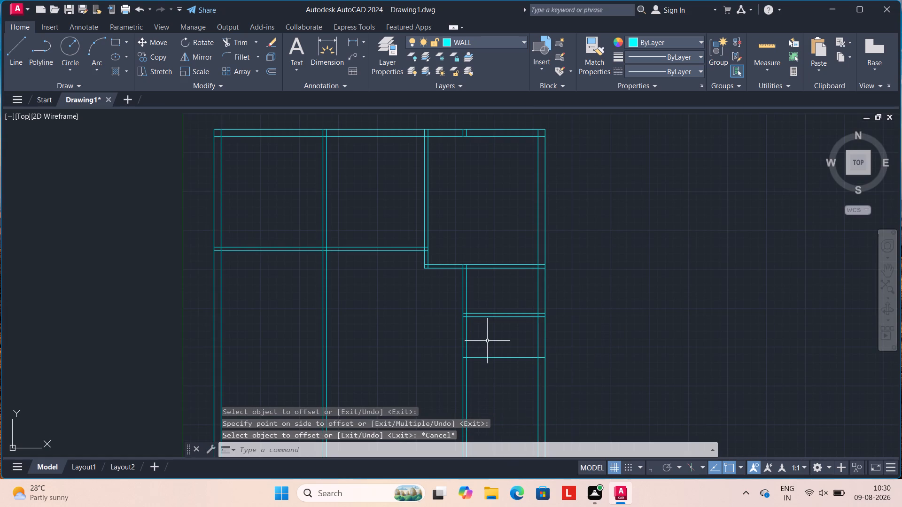
Offset the new horizontal line in the rightmost bay 4.5" downward to form a third horizontal partition.
key(o)
key(Return)
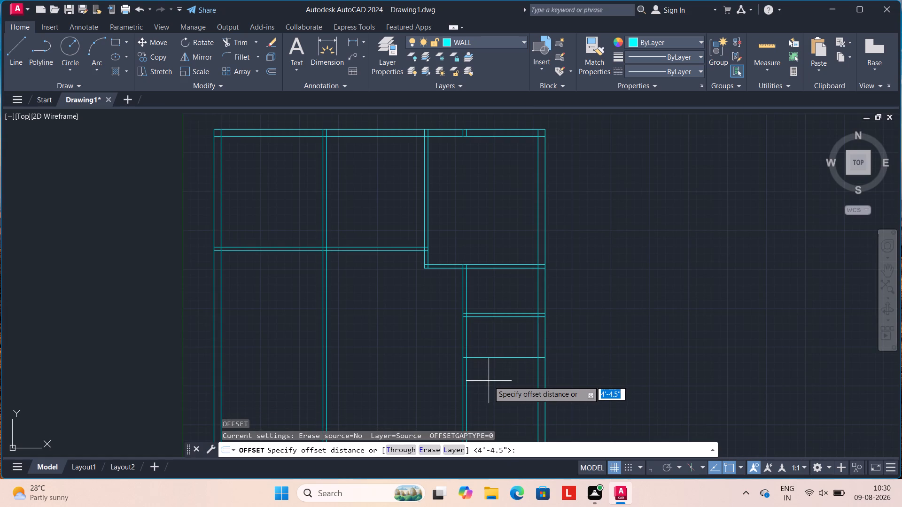
key(4)
text(.5")
key(Return)
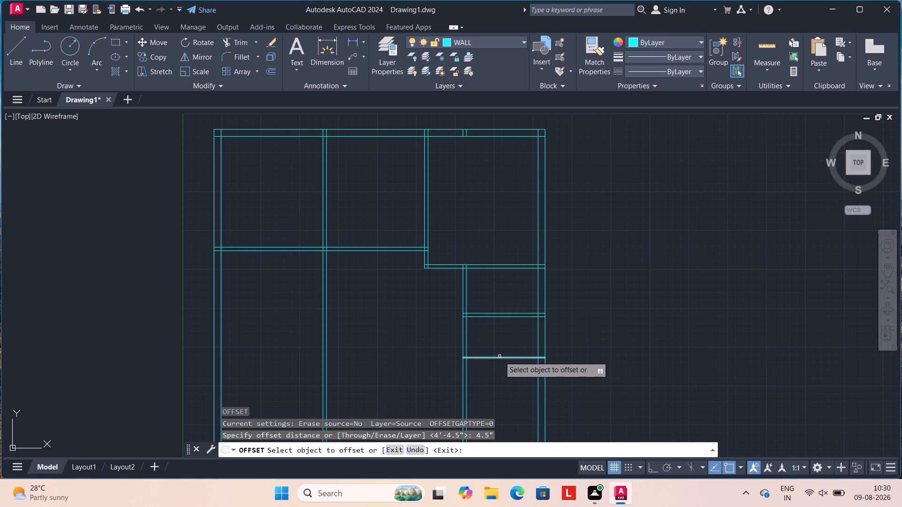
drag(500, 357, 499, 372)
click(499, 372)
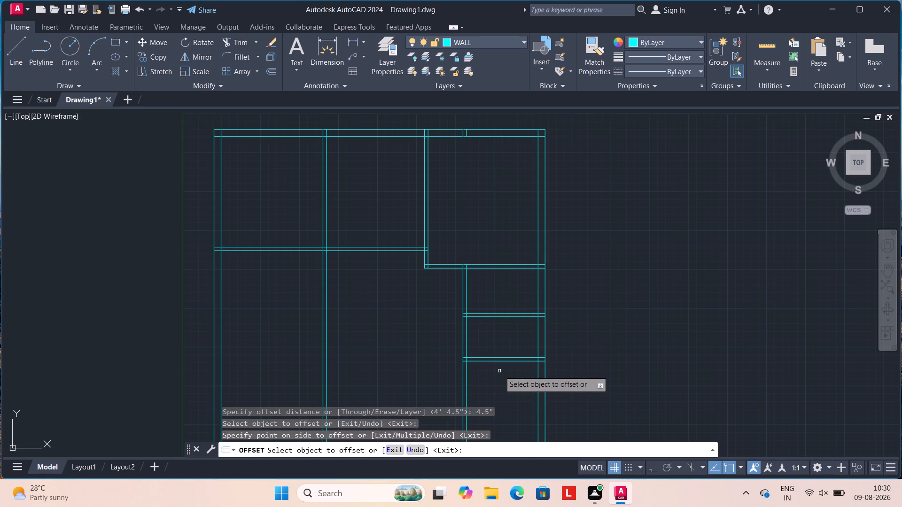
key(Escape)
Trim away both lines of the rightmost bay's vertical partition below the third horizontal partition.
scroll(499, 371, down, 1)
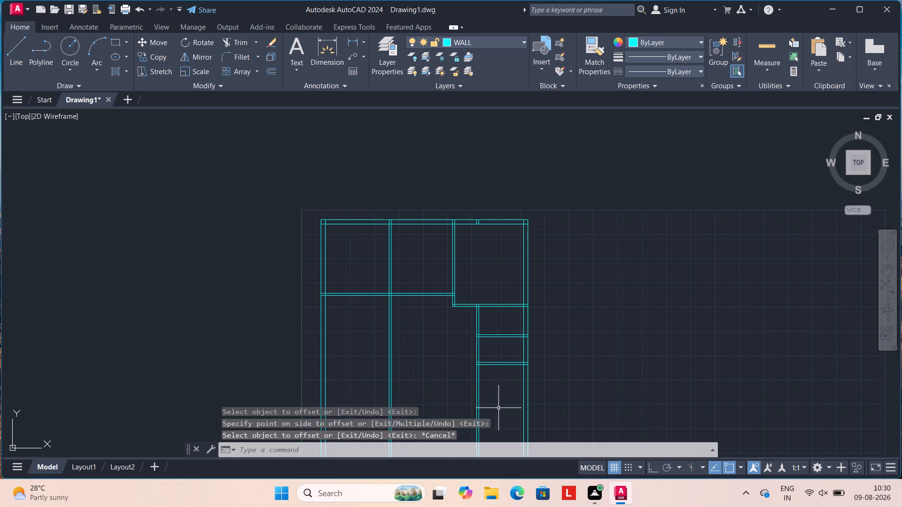
middle_drag(498, 408, 458, 350)
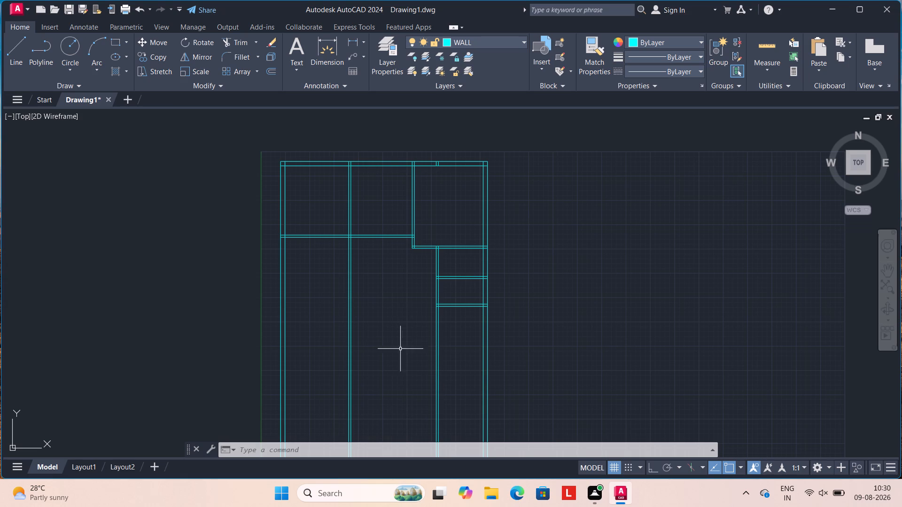
text(TR)
key(Return)
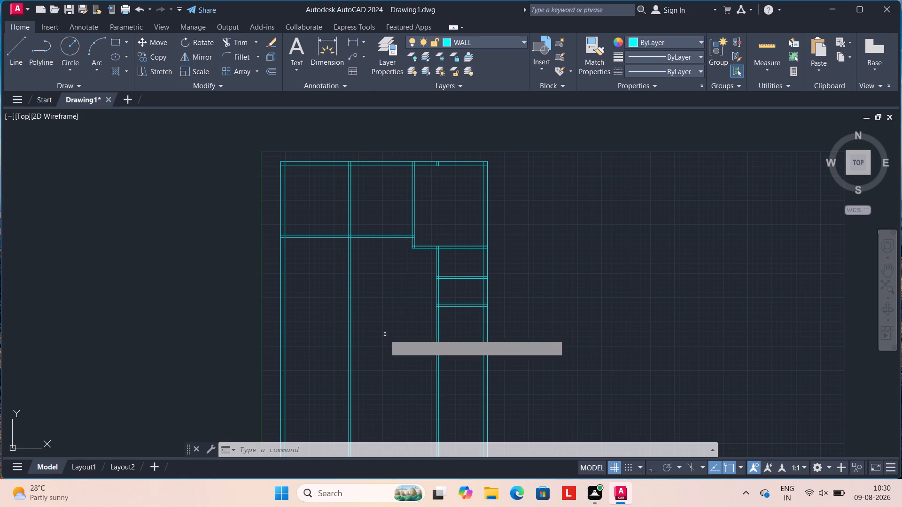
drag(439, 343, 427, 346)
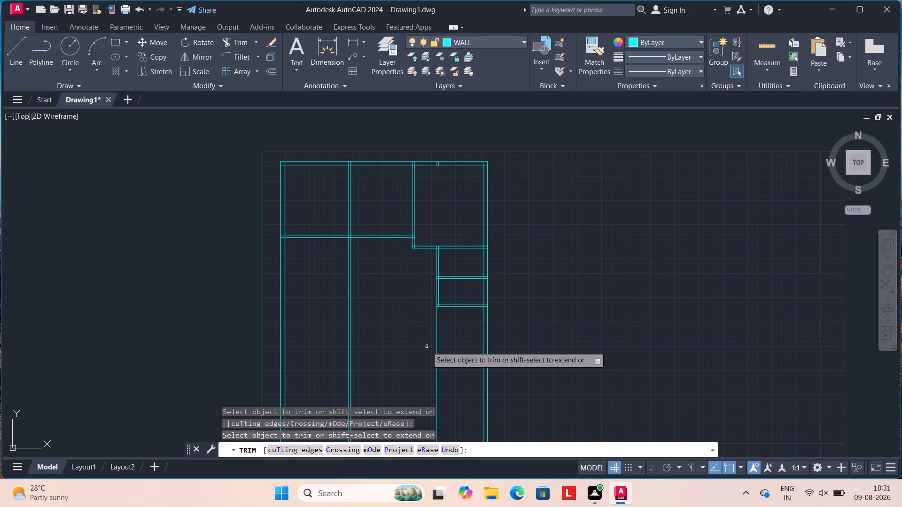
drag(430, 346, 443, 346)
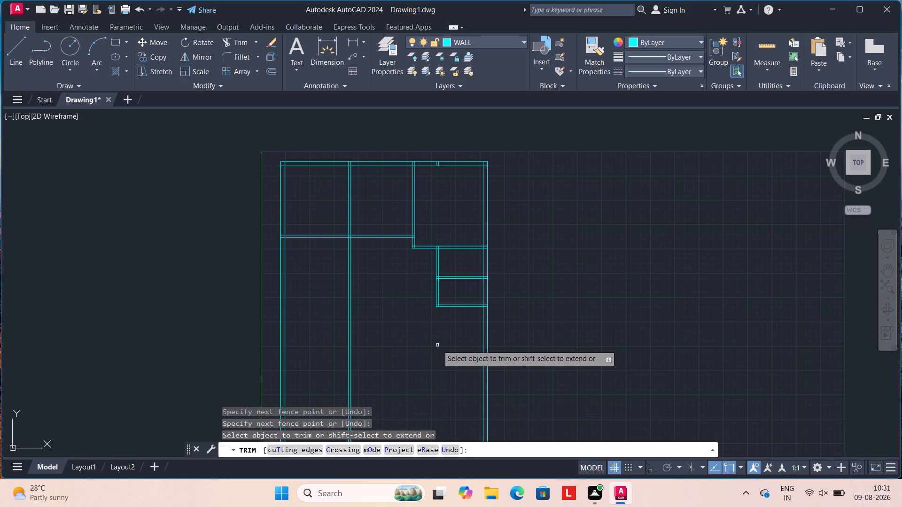
key(Escape)
key(Escape)
key(Escape)
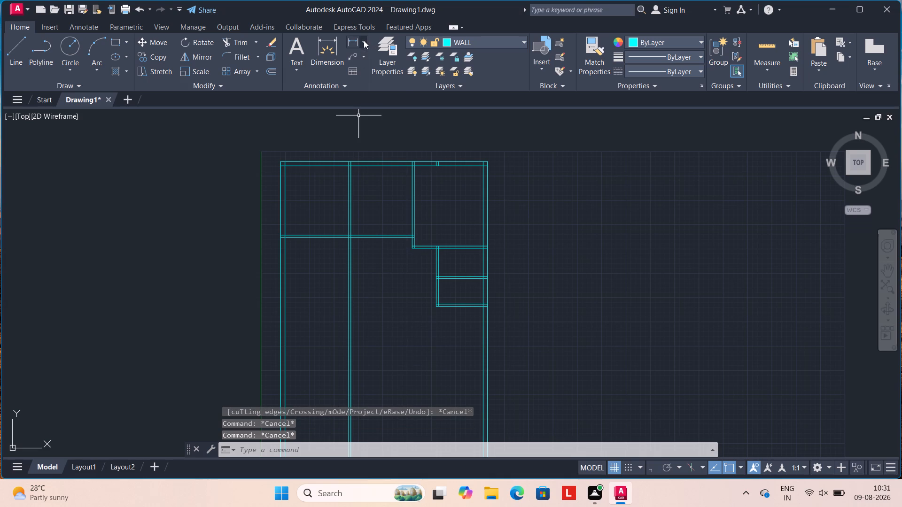
Measure with a linear dimension from the upper horizontal partition's lower line to the third partition's upper line, without placing it.
click(364, 40)
click(366, 56)
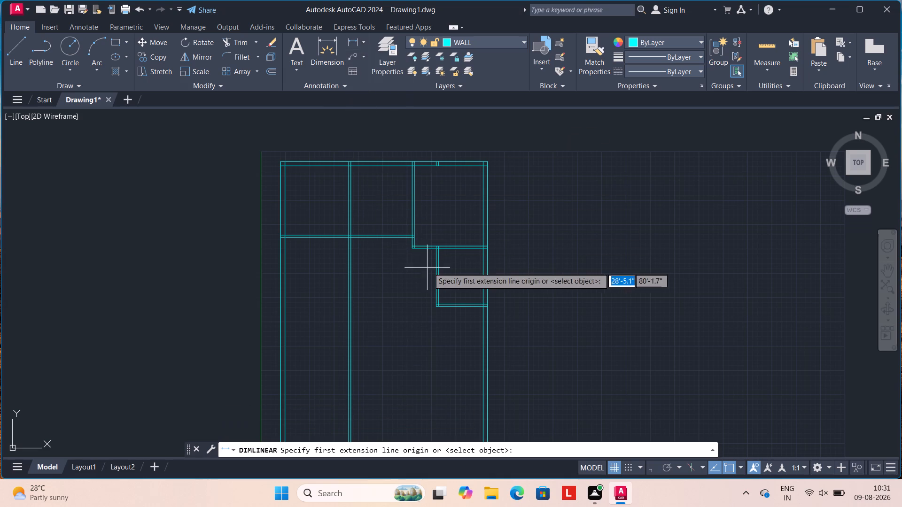
scroll(437, 254, up, 1)
click(462, 245)
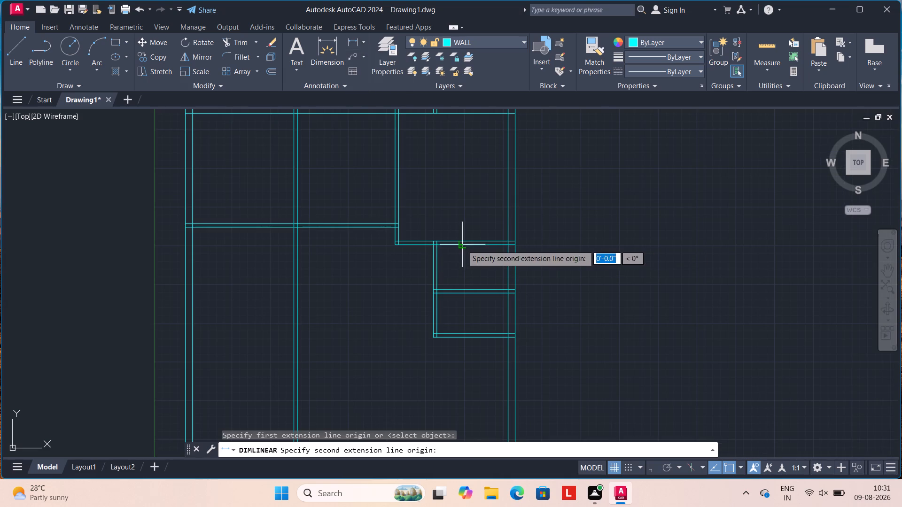
click(460, 334)
scroll(460, 334, up, 3)
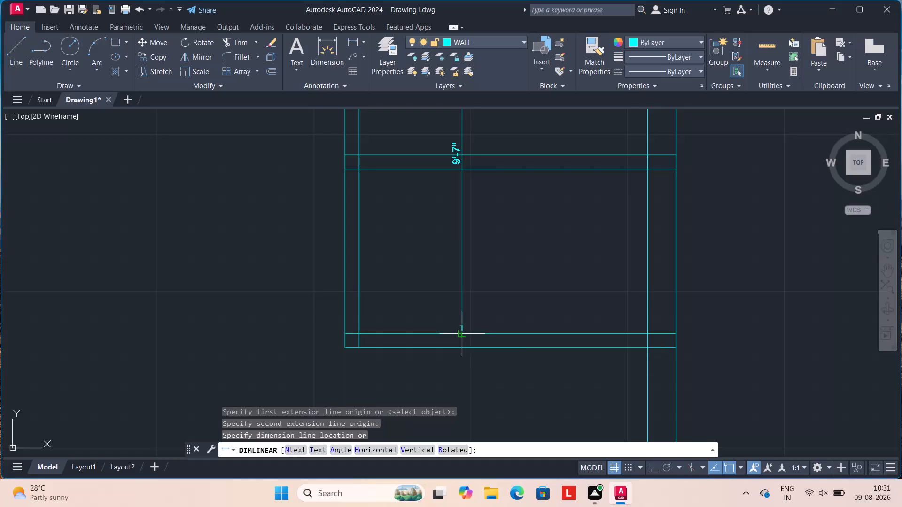
scroll(460, 334, down, 2)
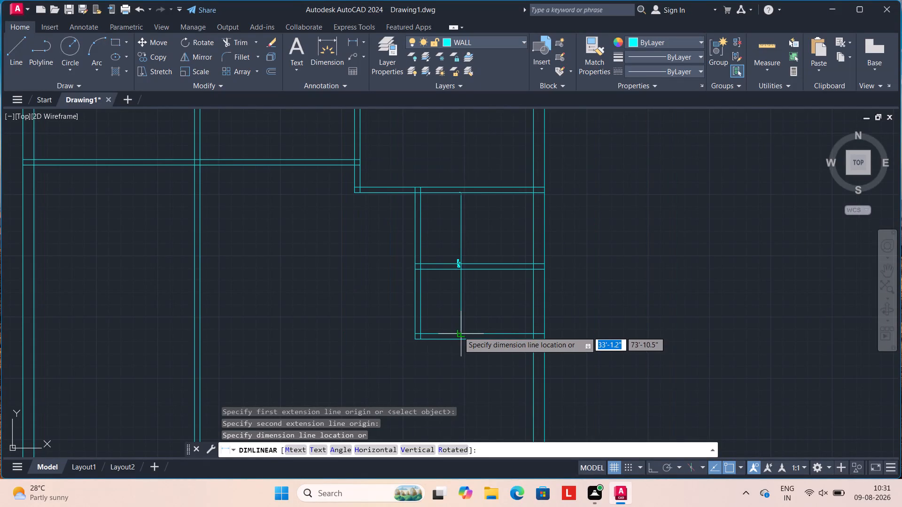
key(Escape)
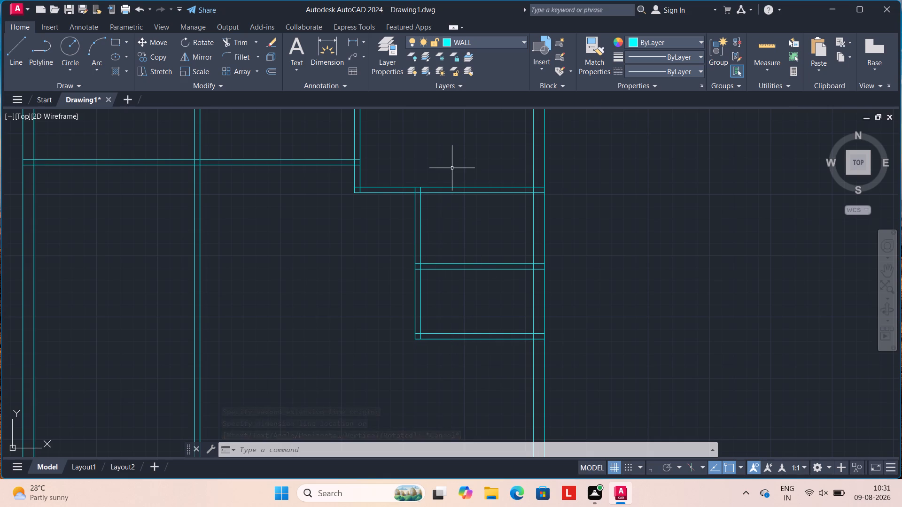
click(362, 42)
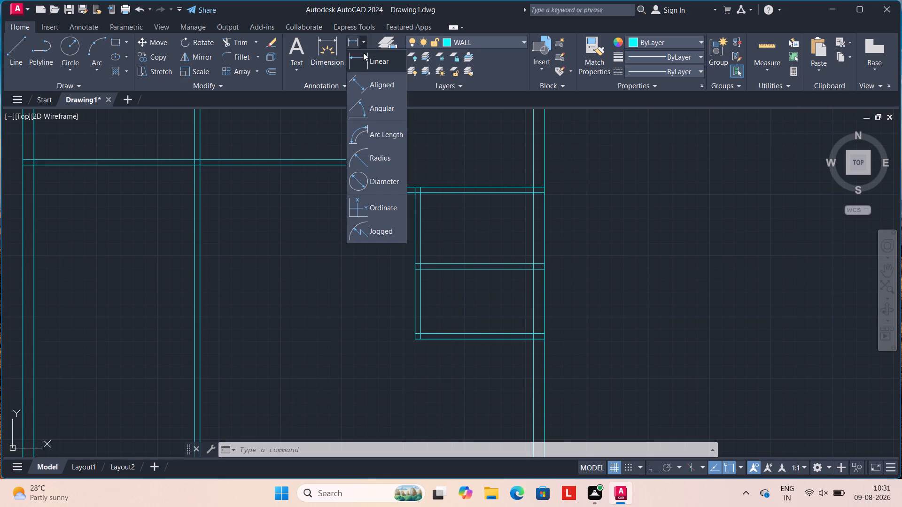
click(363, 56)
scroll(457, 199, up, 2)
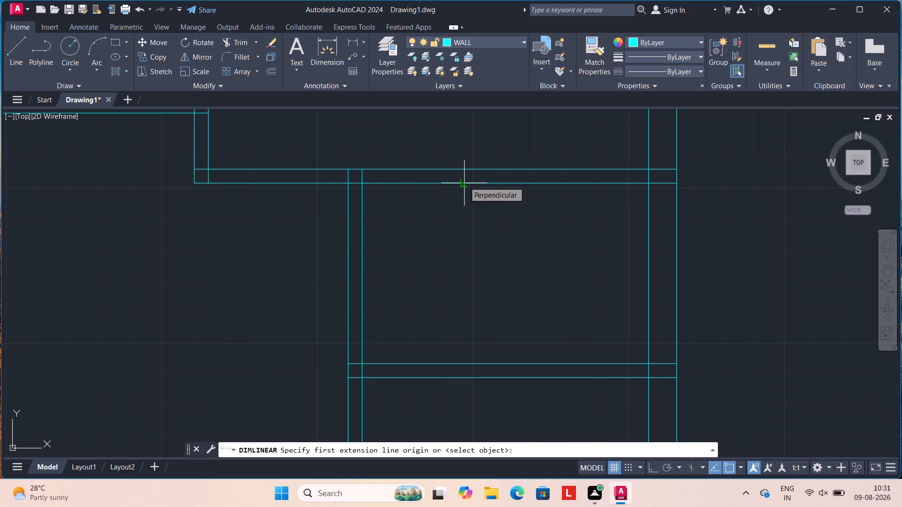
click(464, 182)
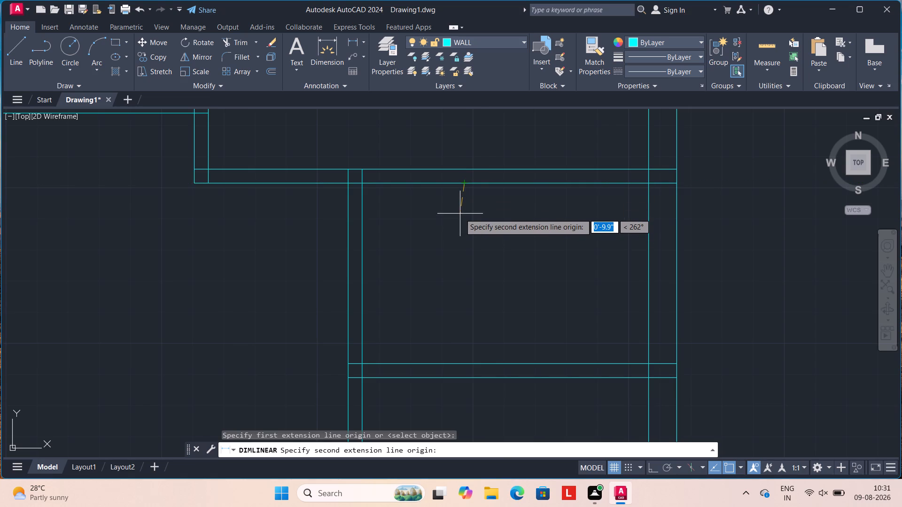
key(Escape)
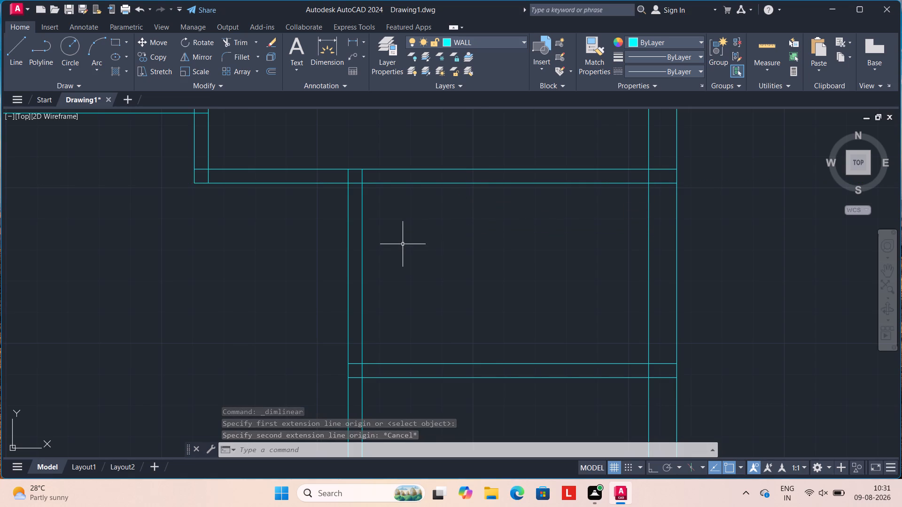
Measure with a linear dimension from the upper horizontal partition's lower line to the third partition's upper line, without placing it.
scroll(379, 238, down, 2)
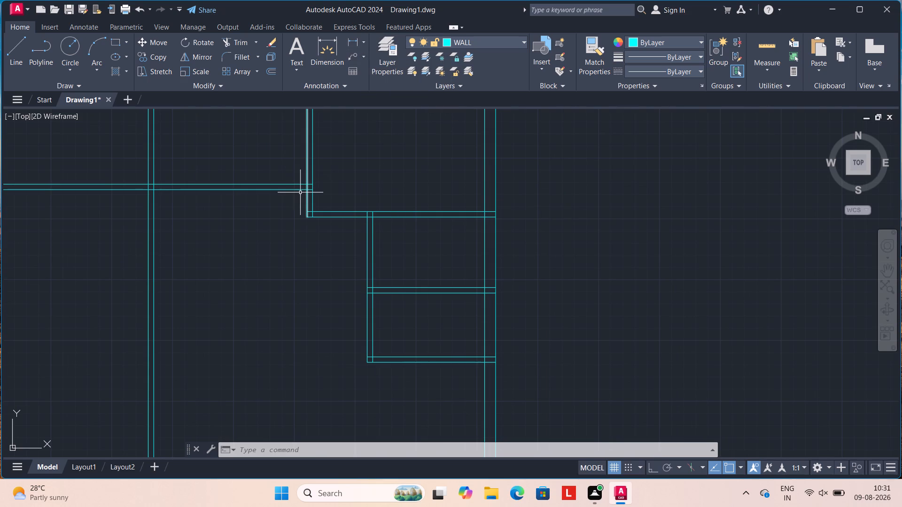
click(361, 40)
click(364, 55)
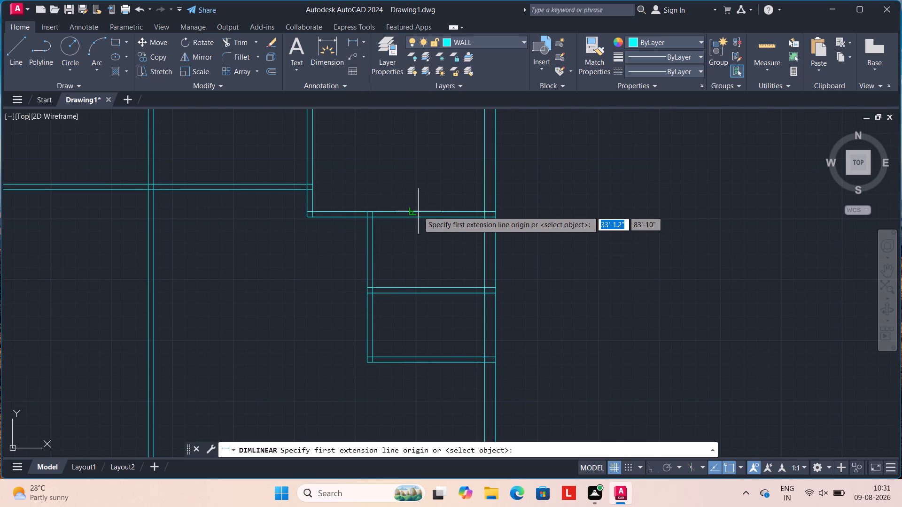
click(420, 217)
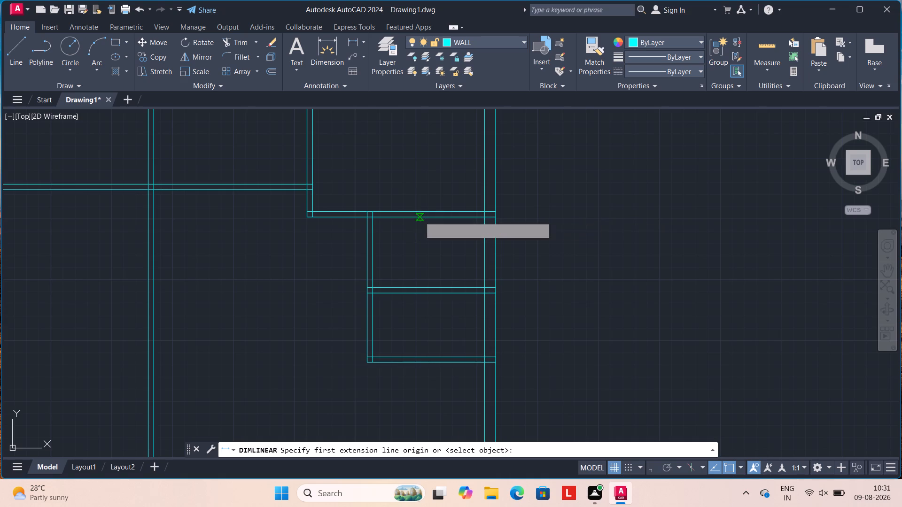
click(420, 357)
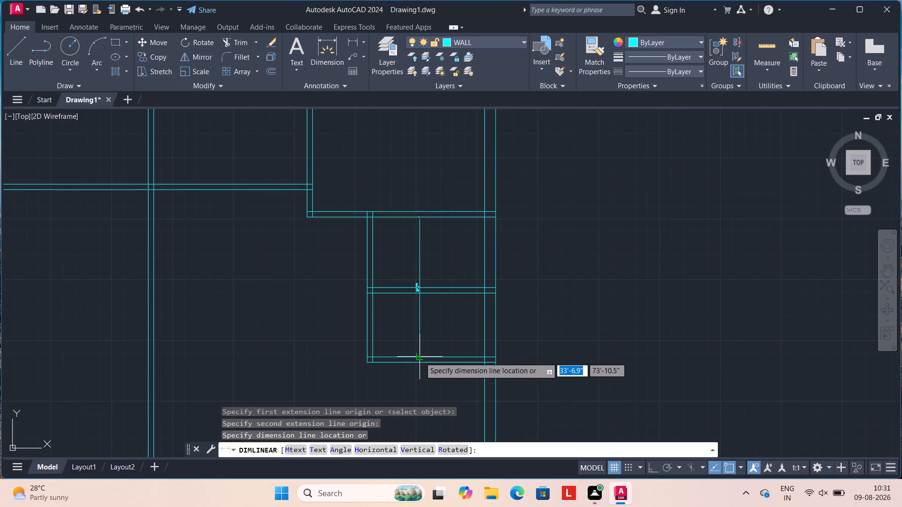
scroll(420, 357, up, 2)
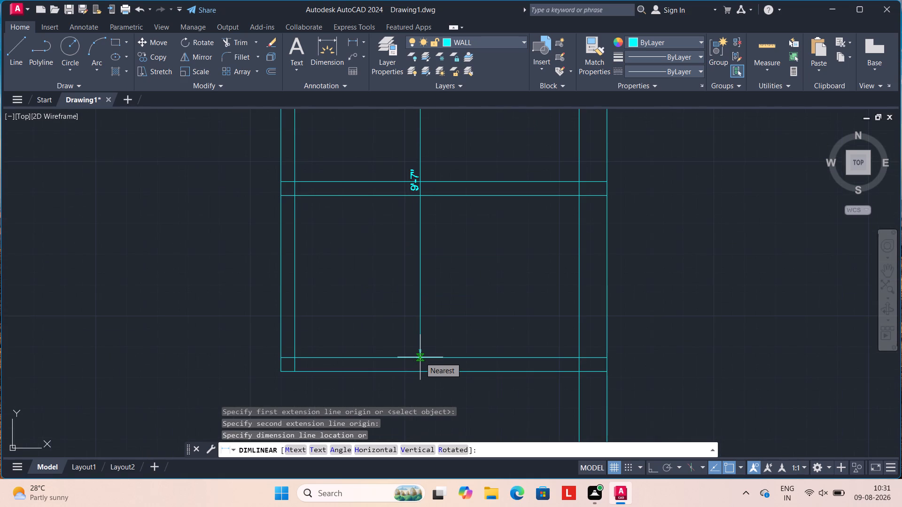
scroll(420, 357, down, 1)
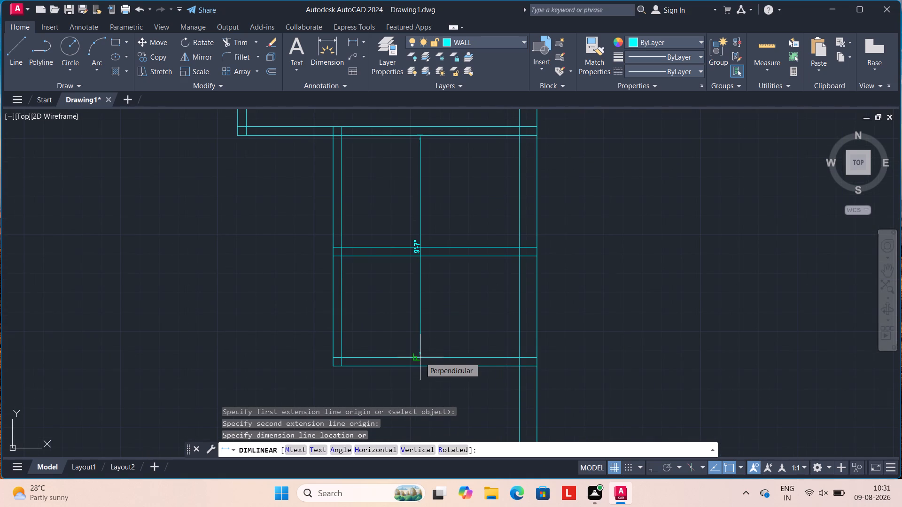
scroll(420, 357, up, 3)
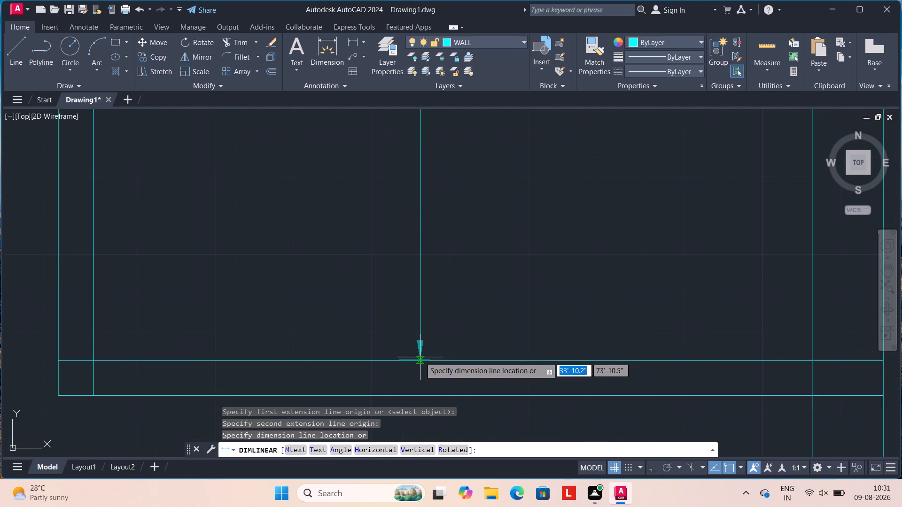
scroll(420, 357, down, 3)
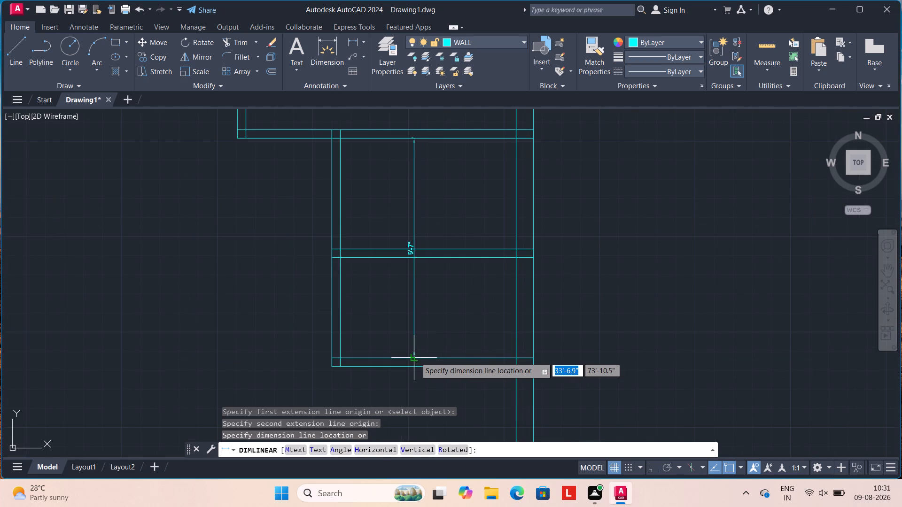
key(Escape)
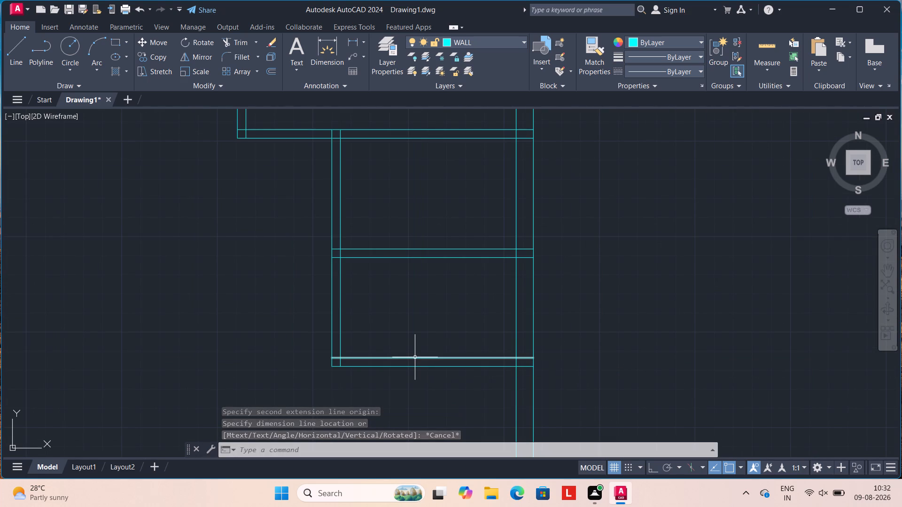
Recheck the vertical distance between the upper partition's lower line and the third partition's upper line with an unplaced linear dimension.
click(362, 42)
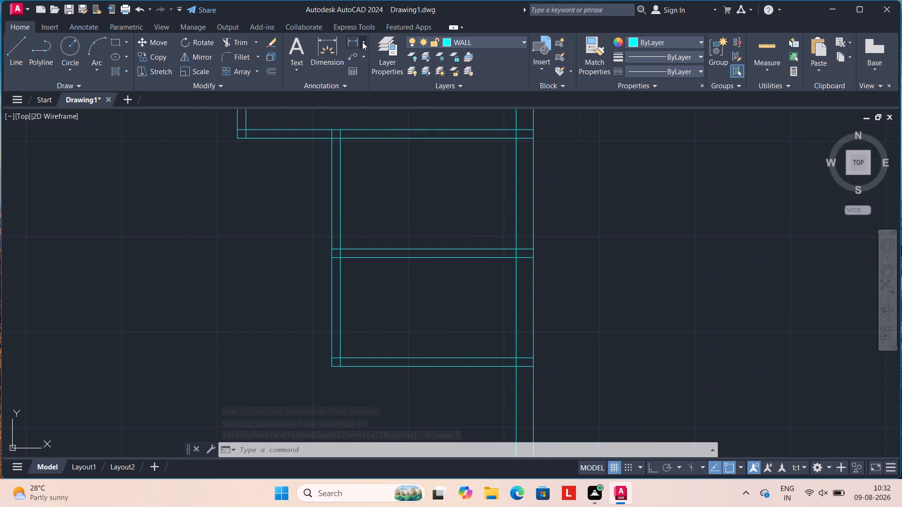
click(367, 54)
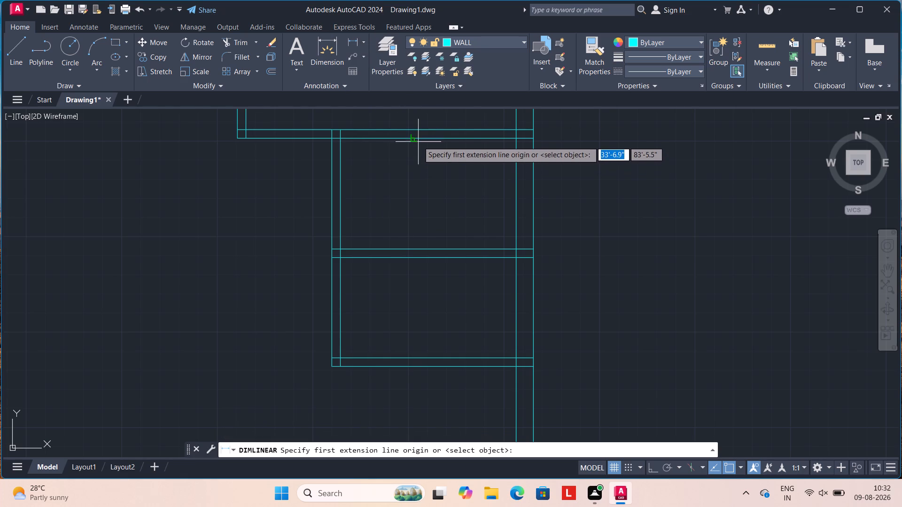
click(418, 138)
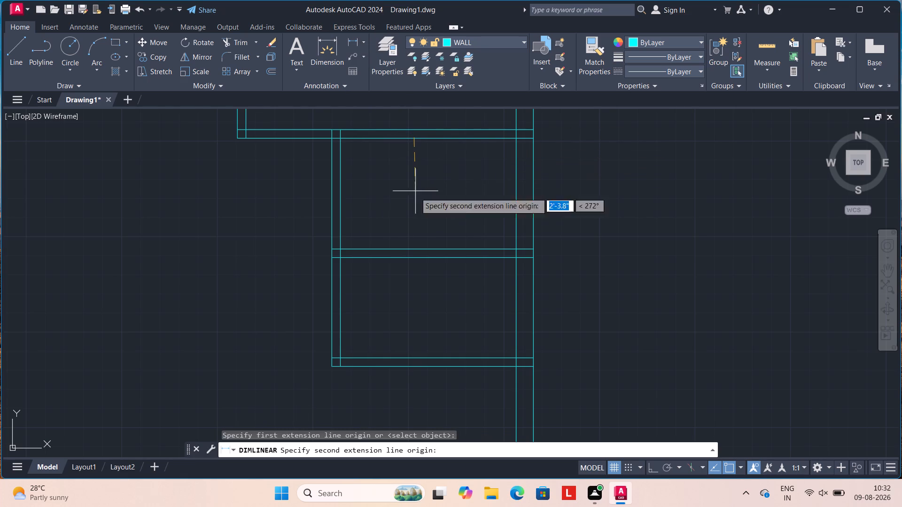
click(409, 358)
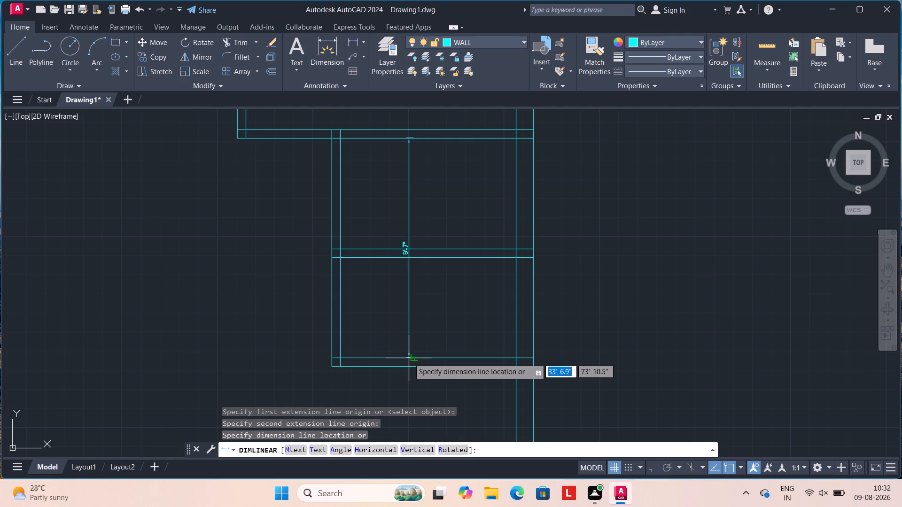
key(Escape)
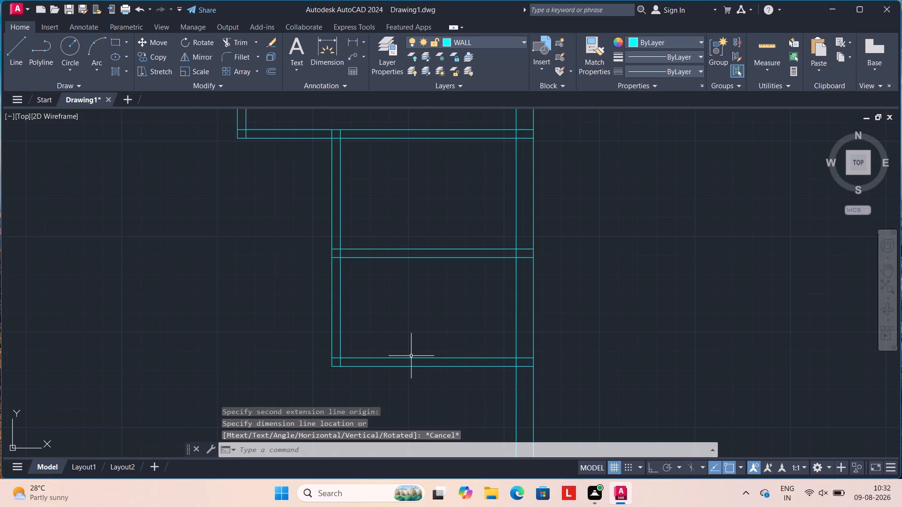
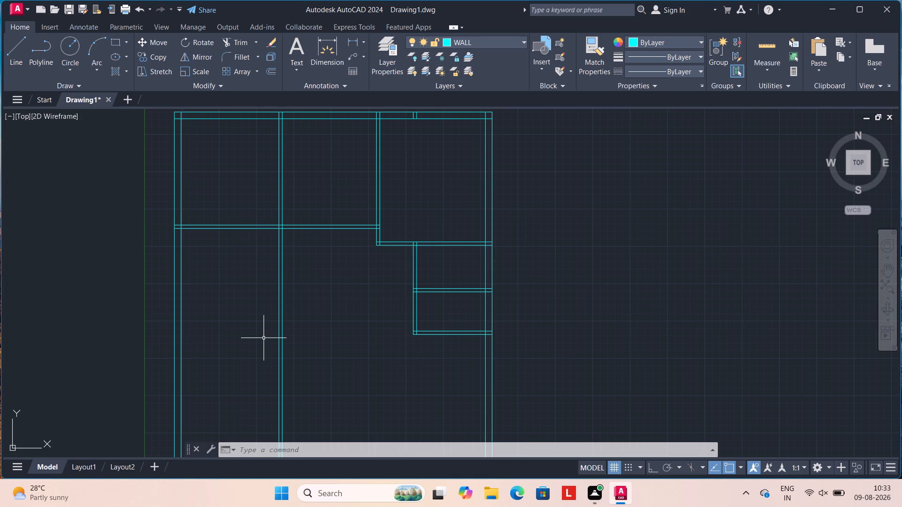
Trim away both lines of the left vertical partition below the upper-left horizontal partition.
text(TR)
key(Return)
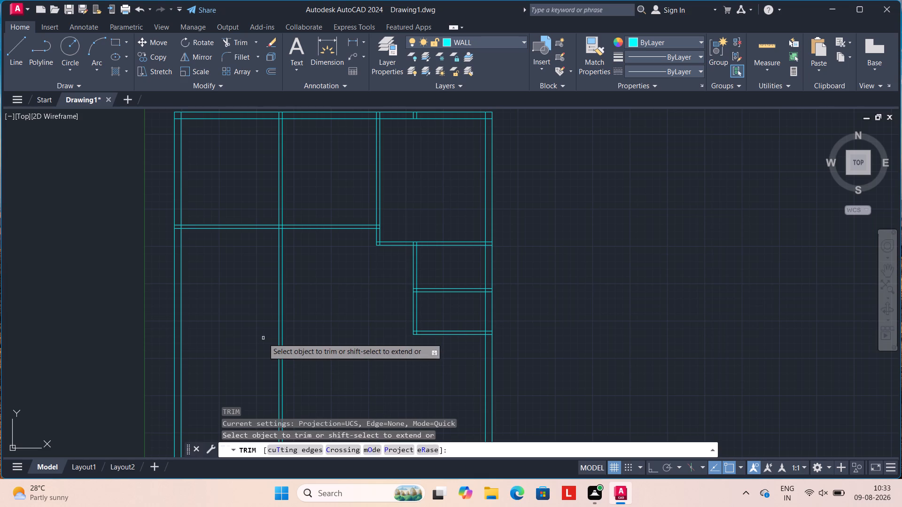
drag(263, 338, 295, 336)
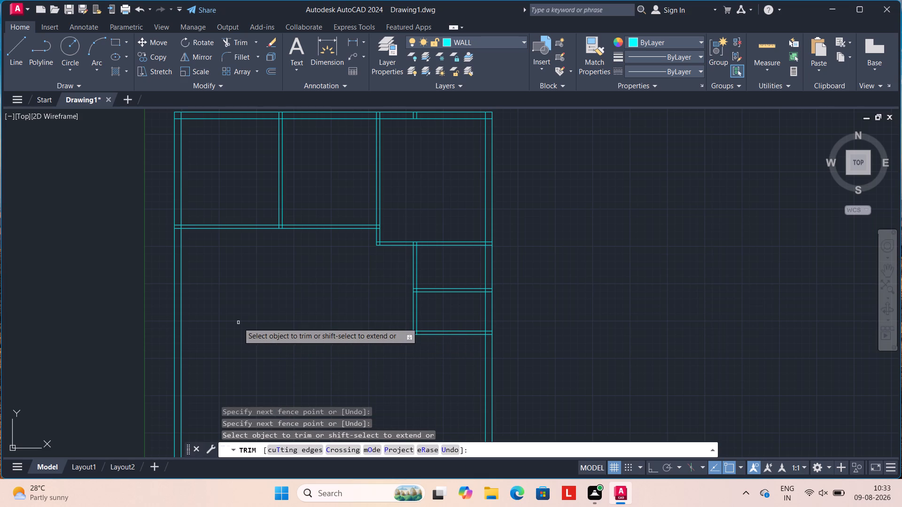
key(Escape)
key(Escape)
key(Escape)
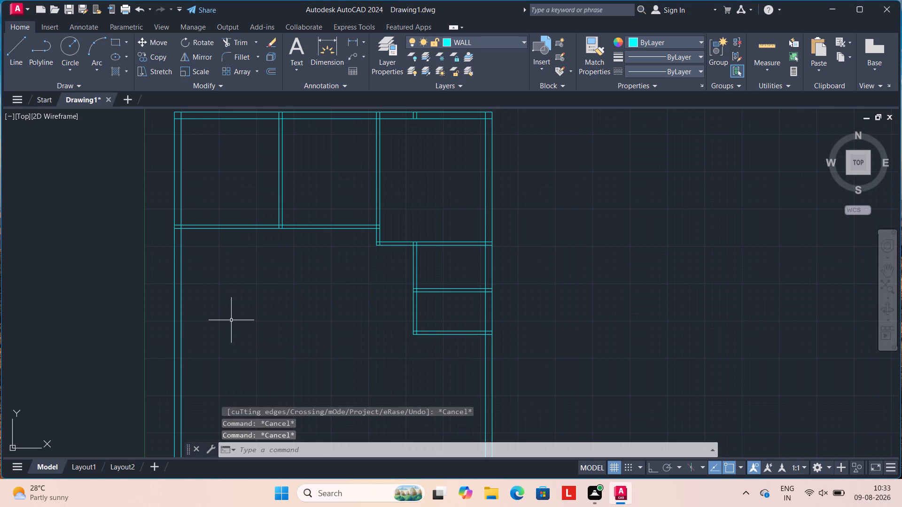
Offset the lower line of the upper-left horizontal partition 14'1.6" downward.
key(o)
key(Return)
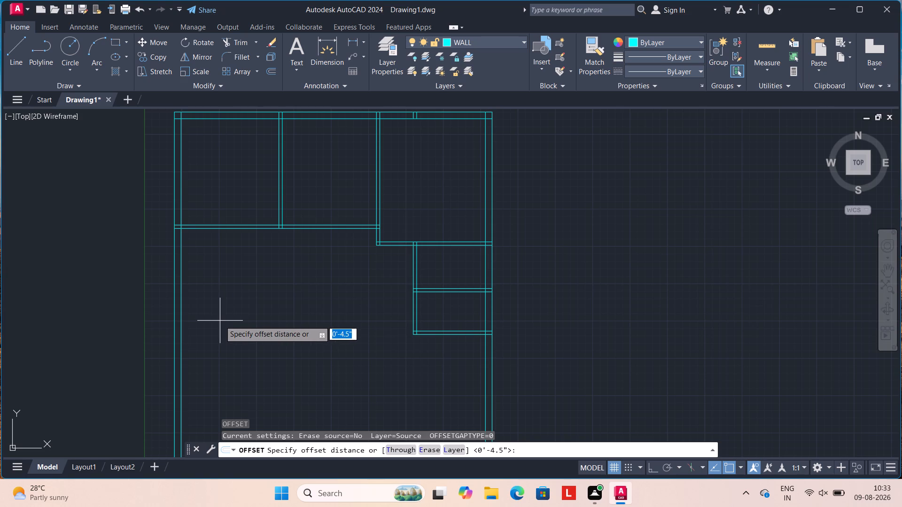
key(1)
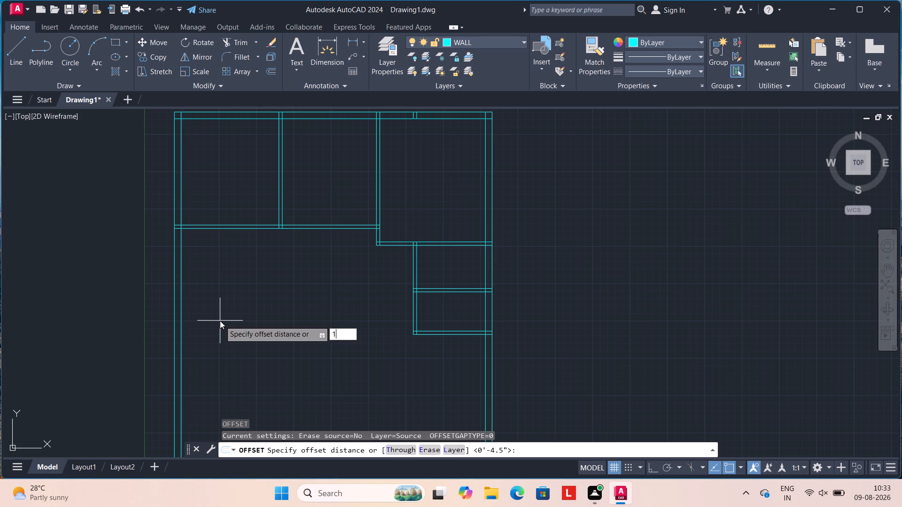
key(5)
key(BackSpace)
key(4)
key(apostrophe)
key(1)
key(period)
key(6)
key(shift+quotedbl)
key(Return)
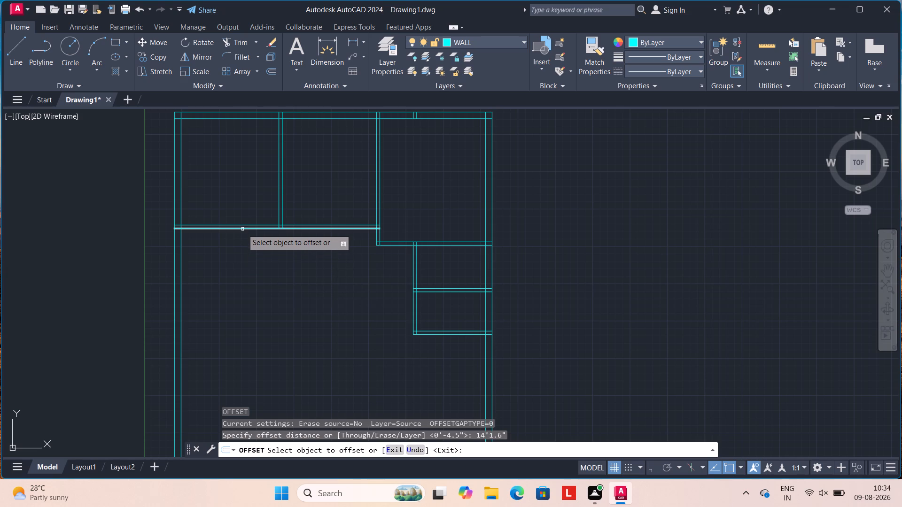
drag(242, 229, 242, 237)
click(242, 277)
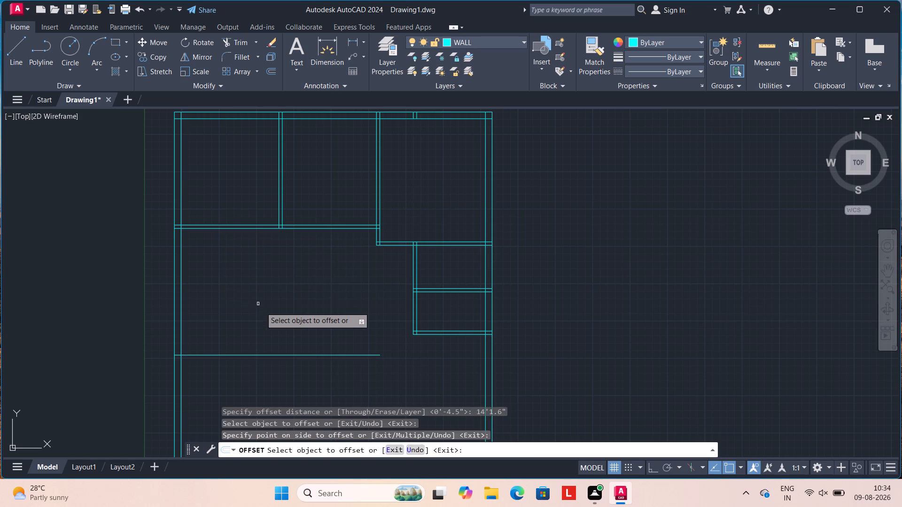
key(Escape)
key(Escape)
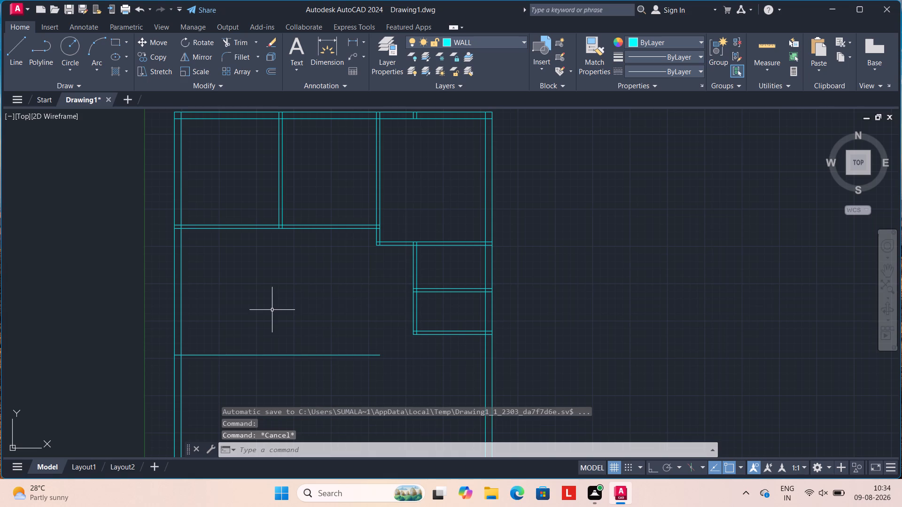
Extend the new horizontal line's right end to the right exterior wall's inner line.
text(EX)
key(Return)
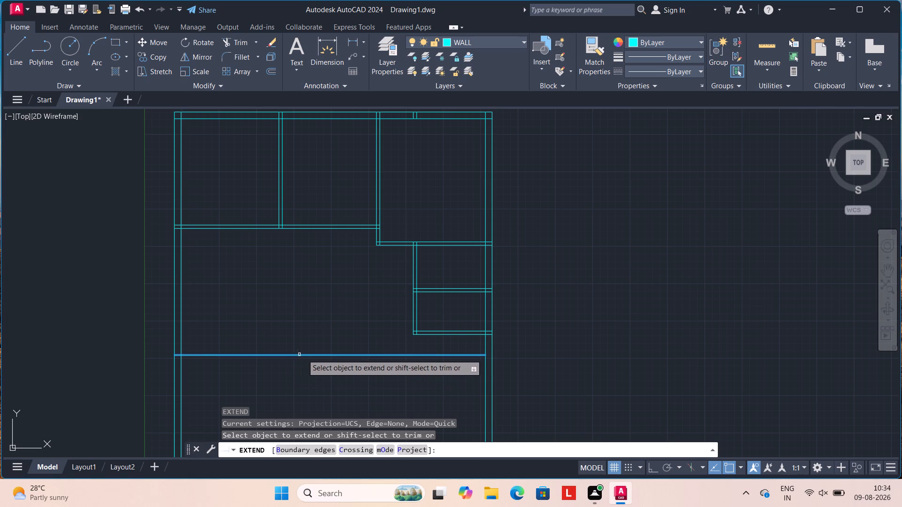
click(320, 354)
key(Escape)
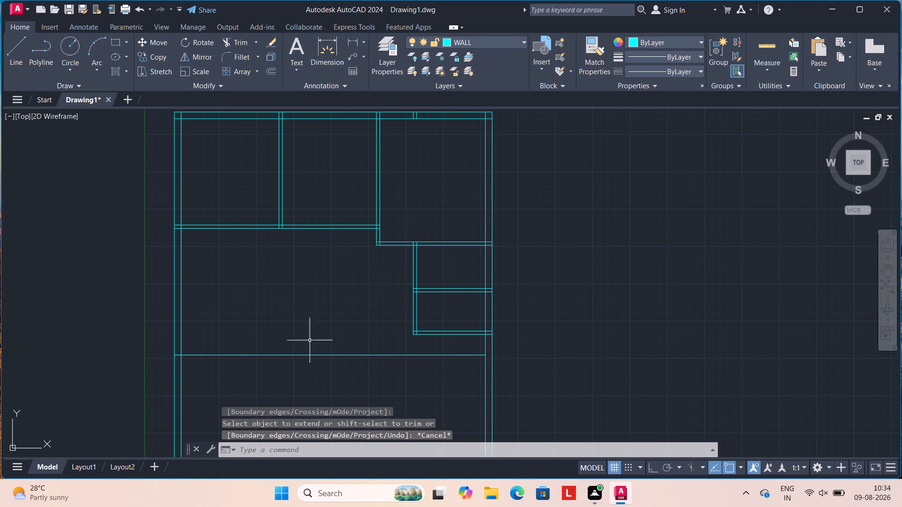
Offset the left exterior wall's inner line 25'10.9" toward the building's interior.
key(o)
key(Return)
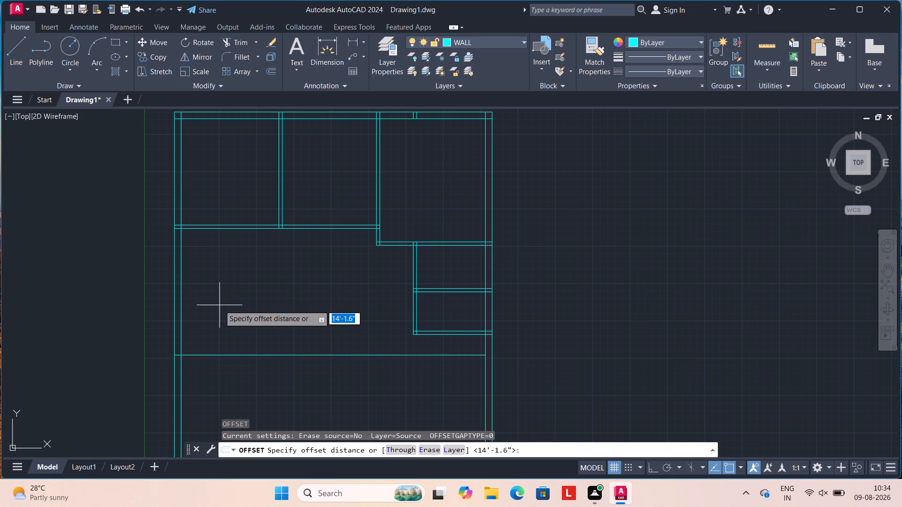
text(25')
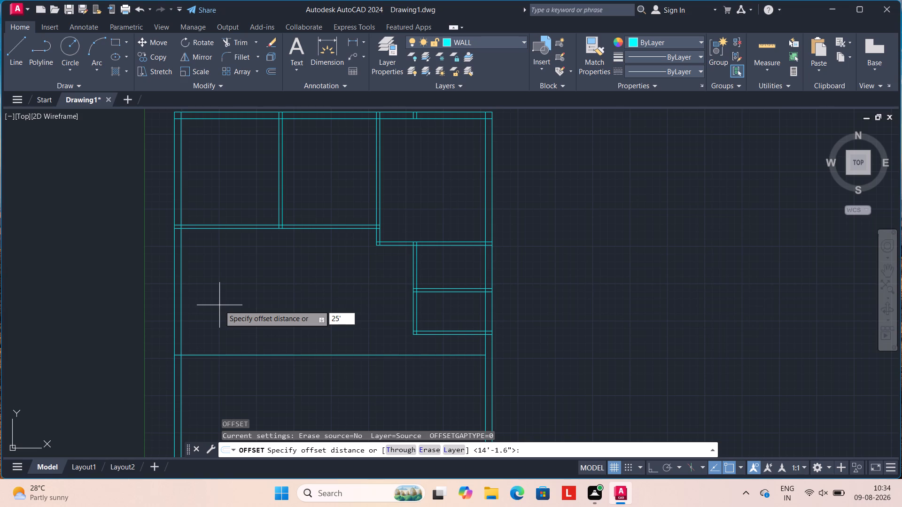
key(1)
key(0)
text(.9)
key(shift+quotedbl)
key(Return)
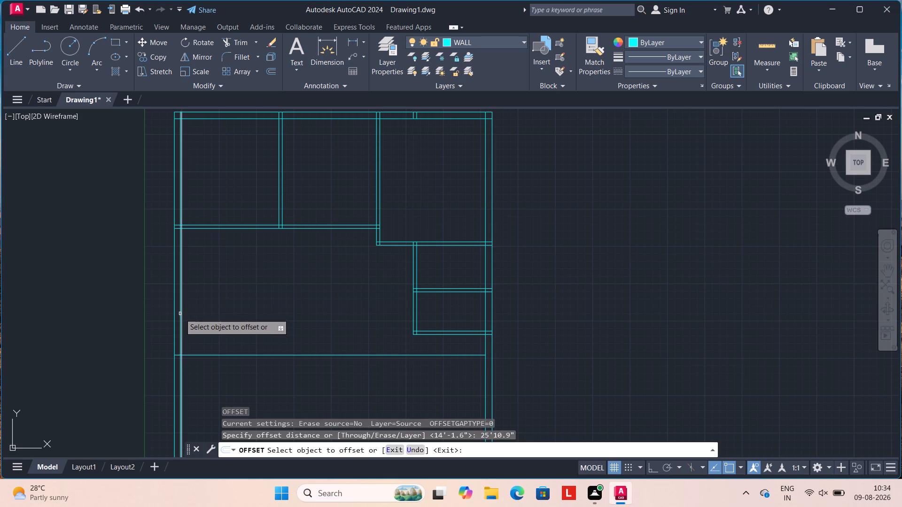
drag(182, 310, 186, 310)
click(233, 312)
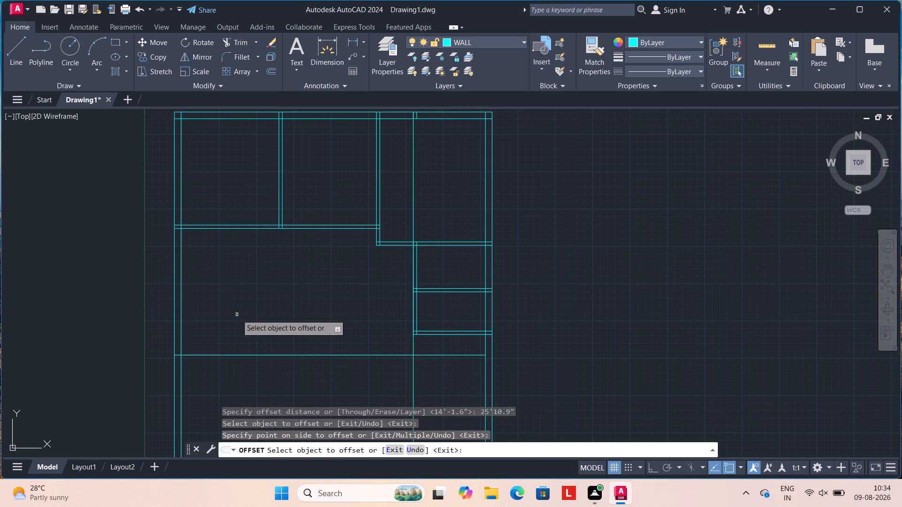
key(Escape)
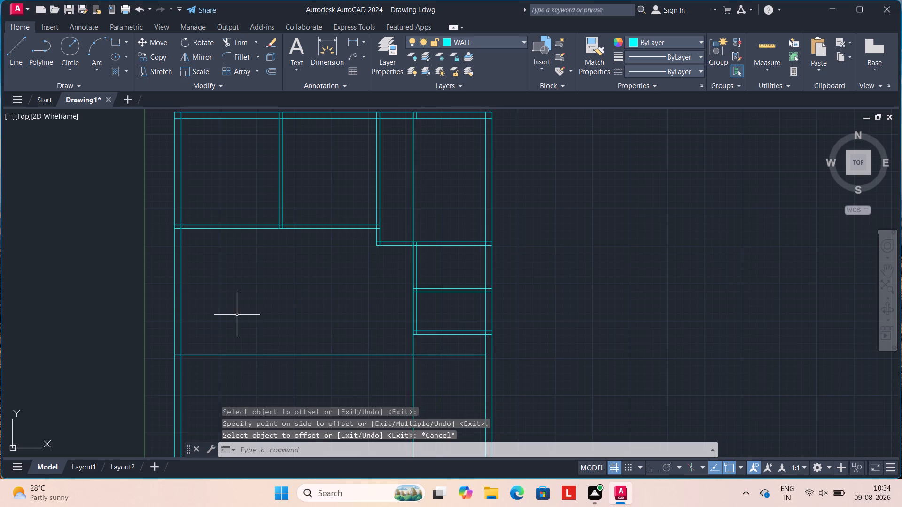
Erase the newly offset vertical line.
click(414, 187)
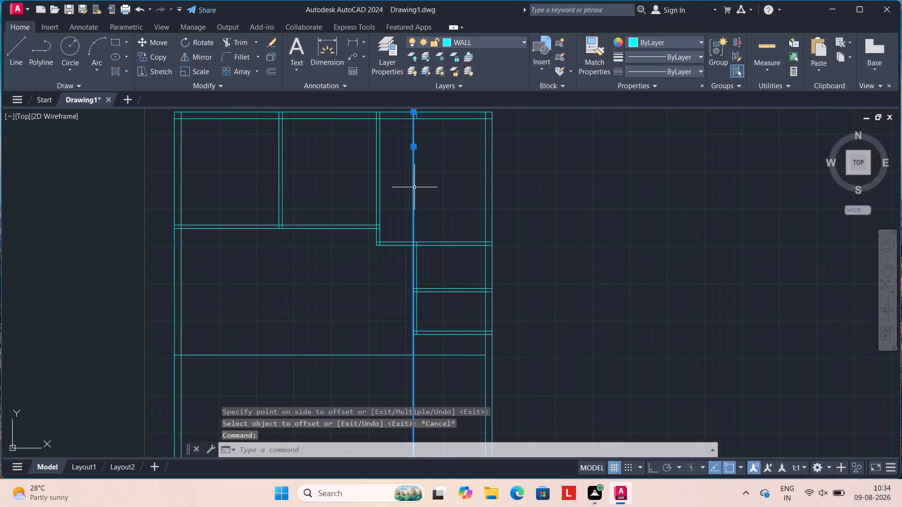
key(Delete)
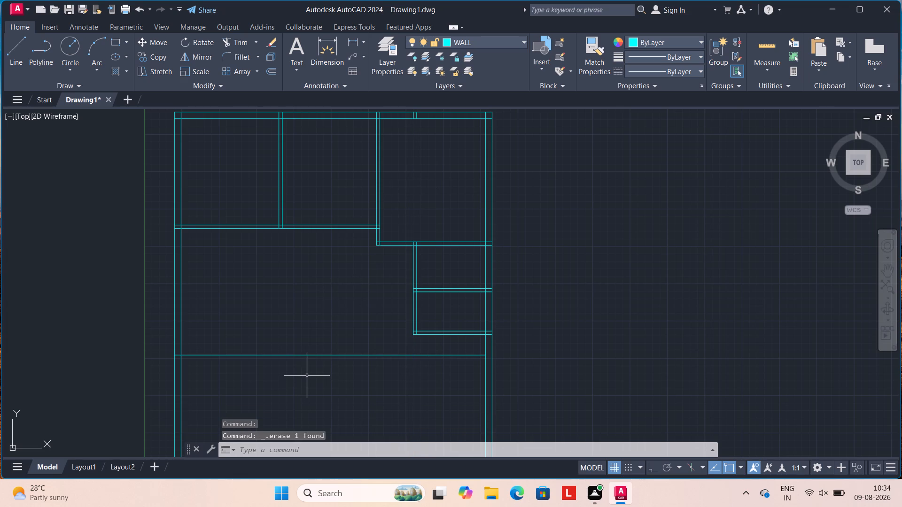
Offset the new full-width horizontal line 4.5" downward to form the partition's second line.
scroll(302, 368, down, 1)
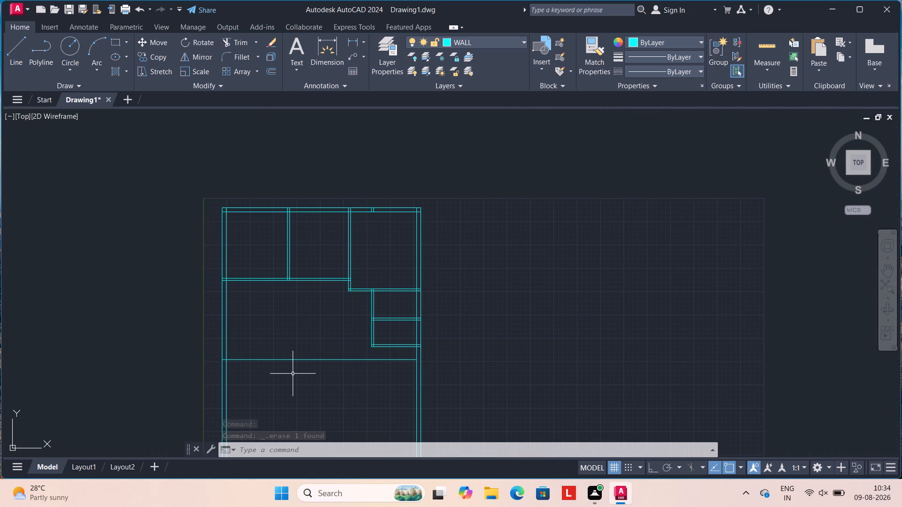
key(o)
key(Return)
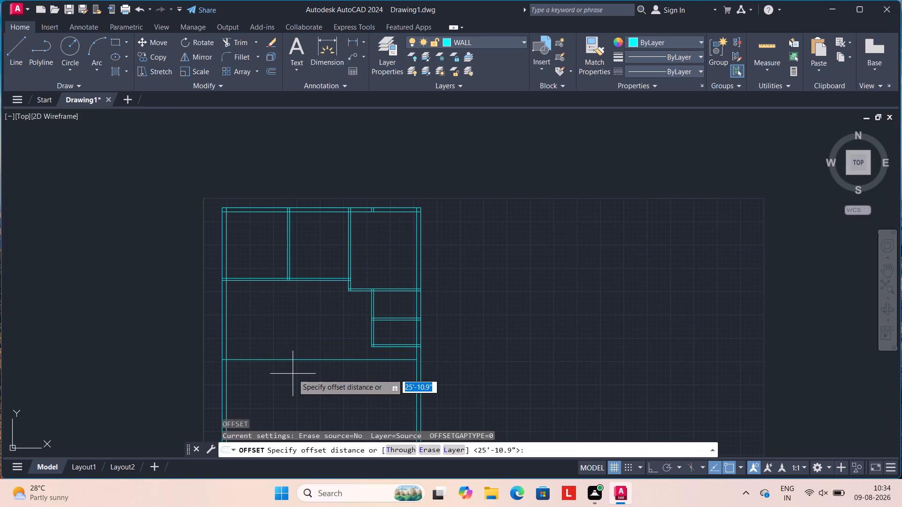
text(4.5)
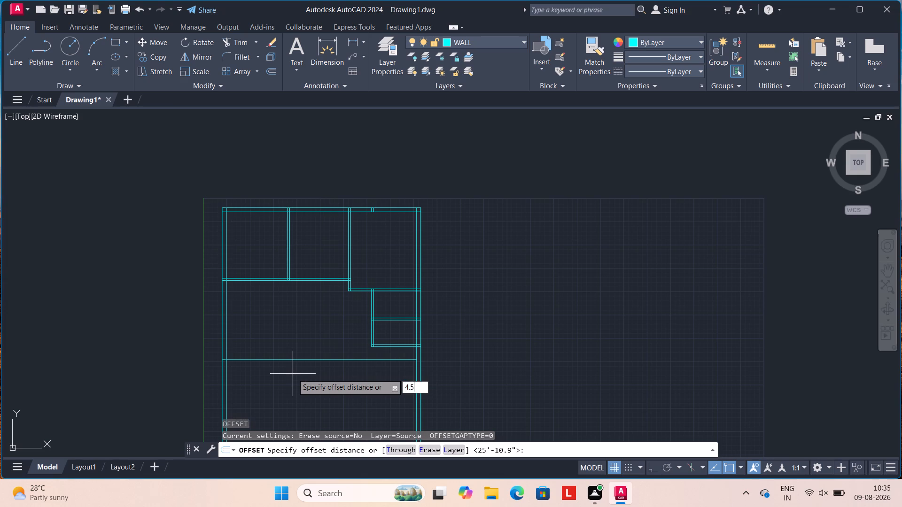
key(shift+quotedbl)
key(Return)
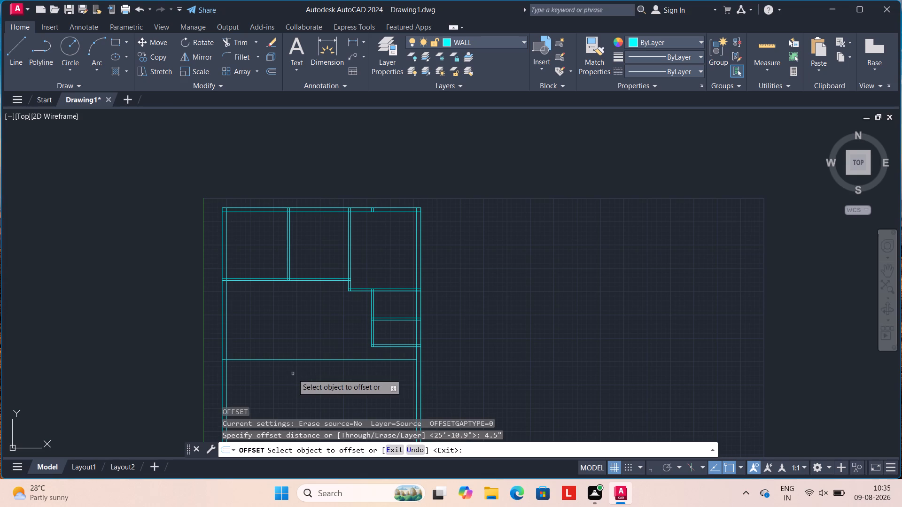
drag(308, 360, 308, 380)
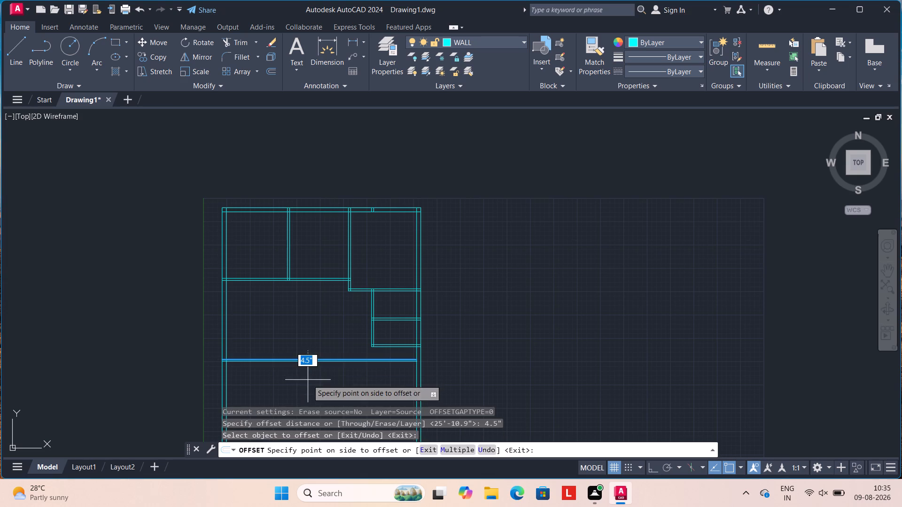
click(308, 380)
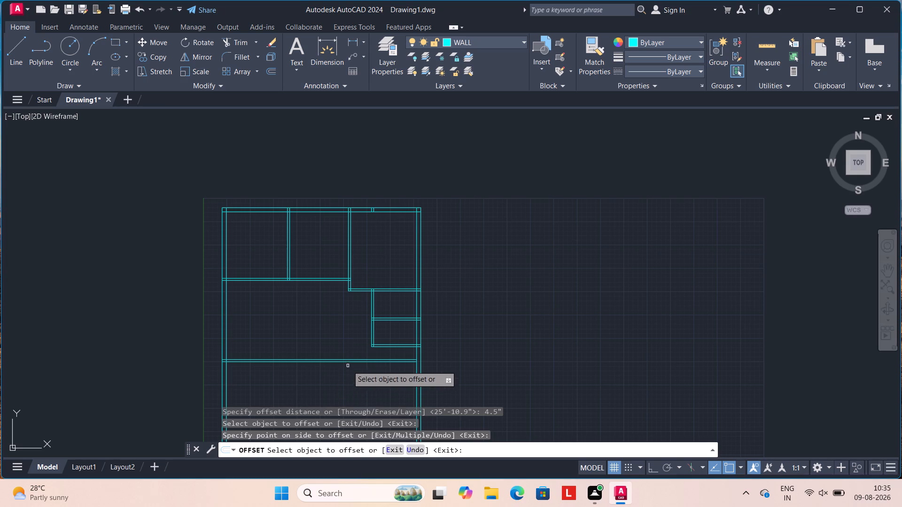
scroll(381, 356, up, 2)
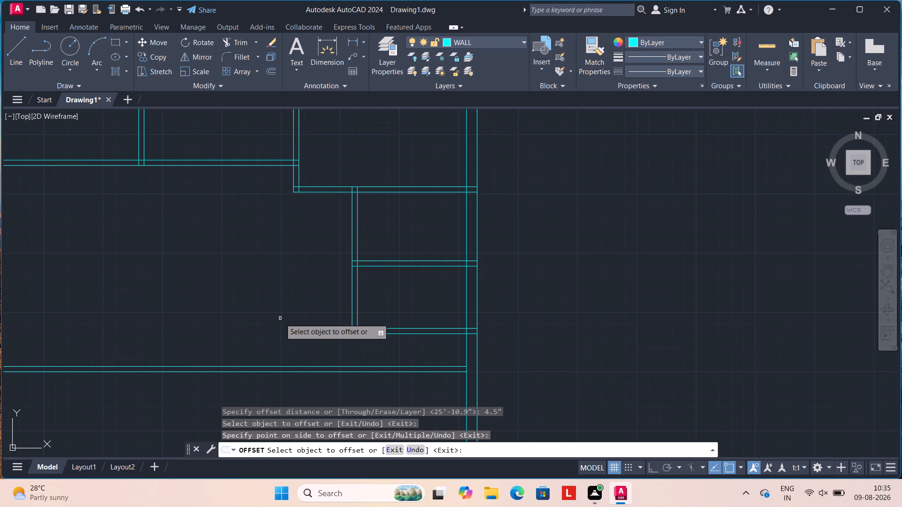
key(Escape)
key(Escape)
key(Escape)
key(Escape)
key(Escape)
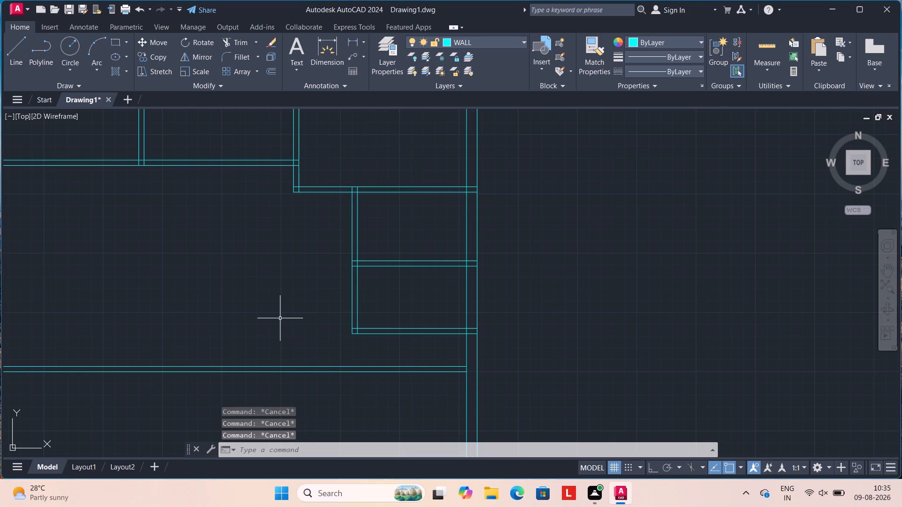
Extend both lines of the small rooms' vertical partition down to the upper line of the lower full-width horizontal partition.
text(EX)
key(Return)
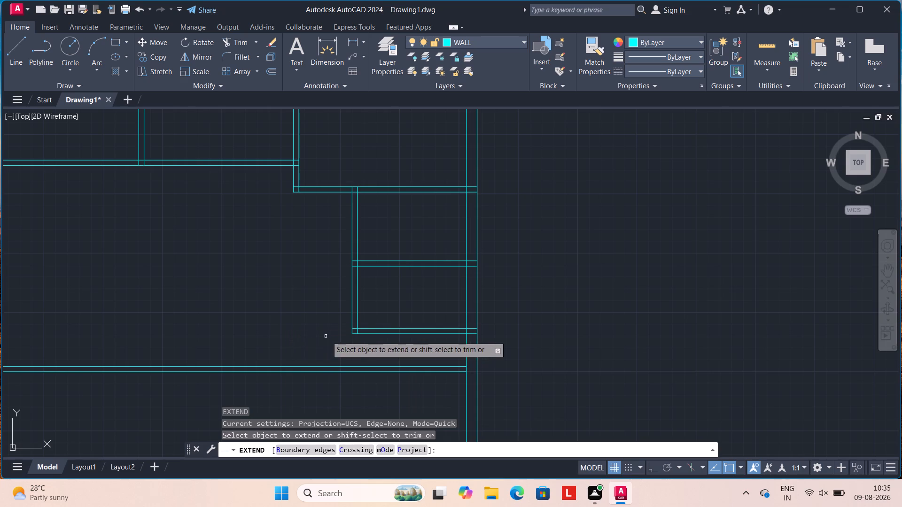
click(352, 315)
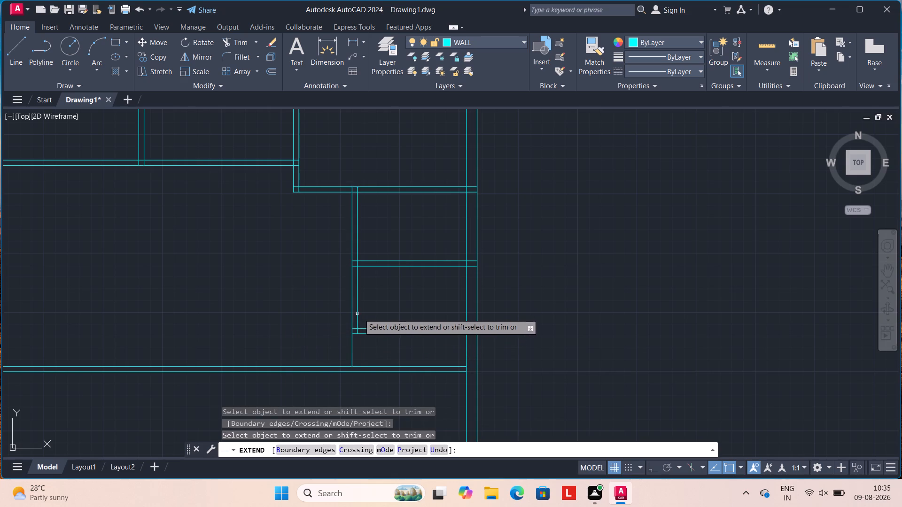
click(358, 314)
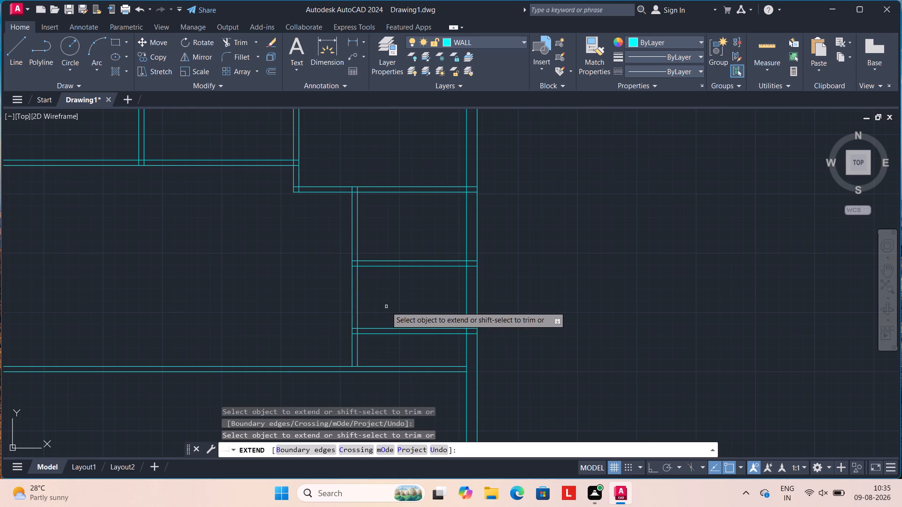
key(Escape)
key(Escape)
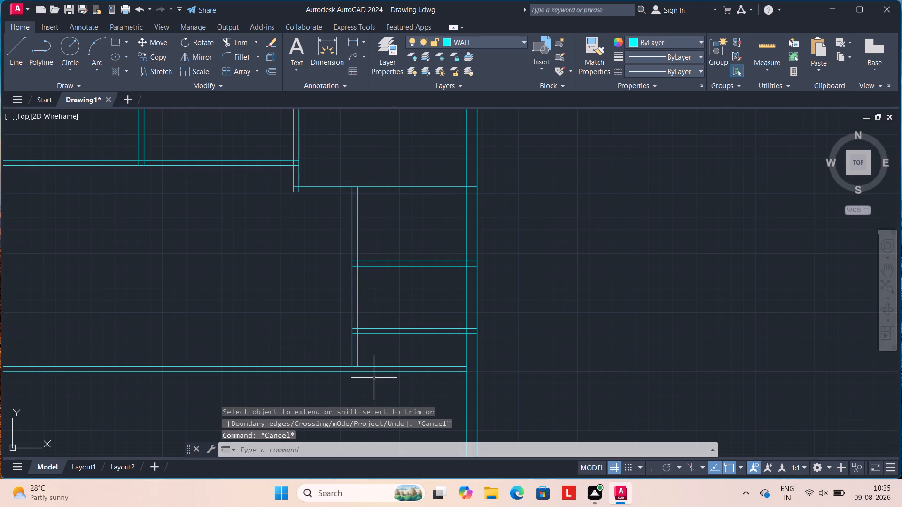
Extend both lines of the same vertical partition further down to the horizontal partition's lower line.
scroll(385, 365, down, 1)
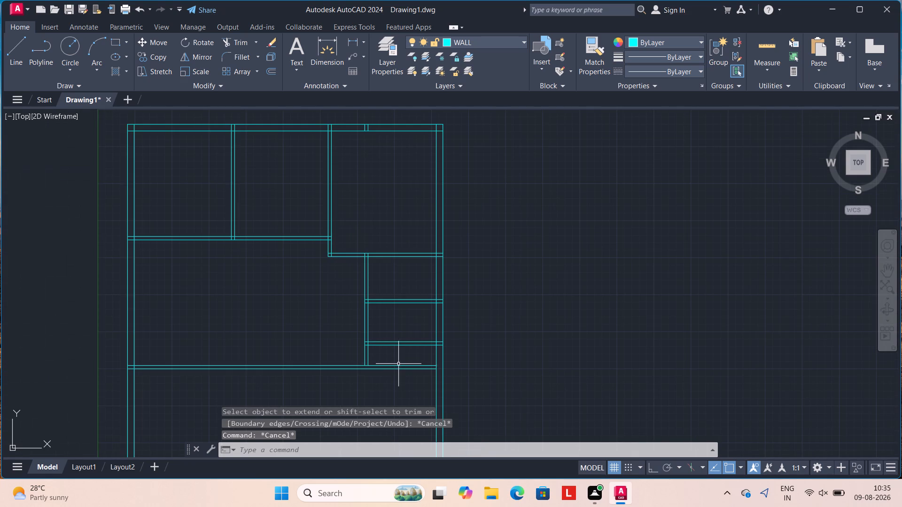
scroll(374, 389, up, 1)
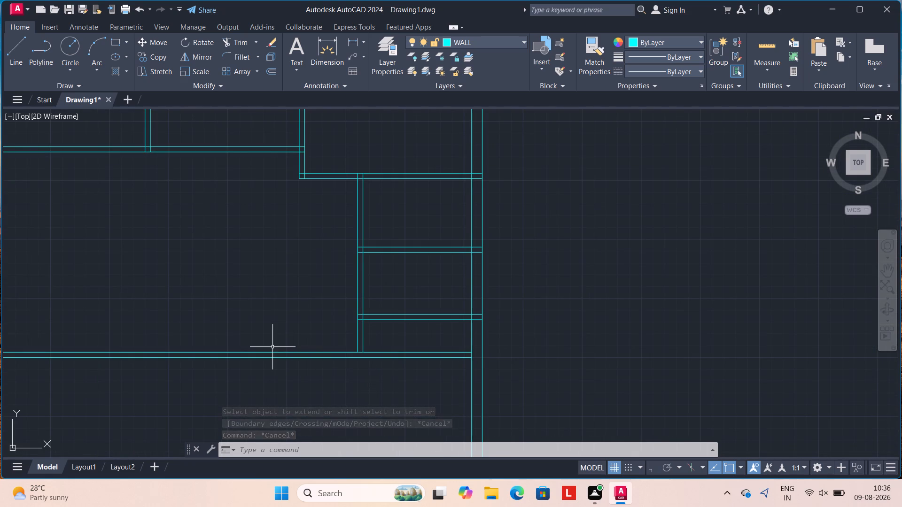
text(EX)
key(Return)
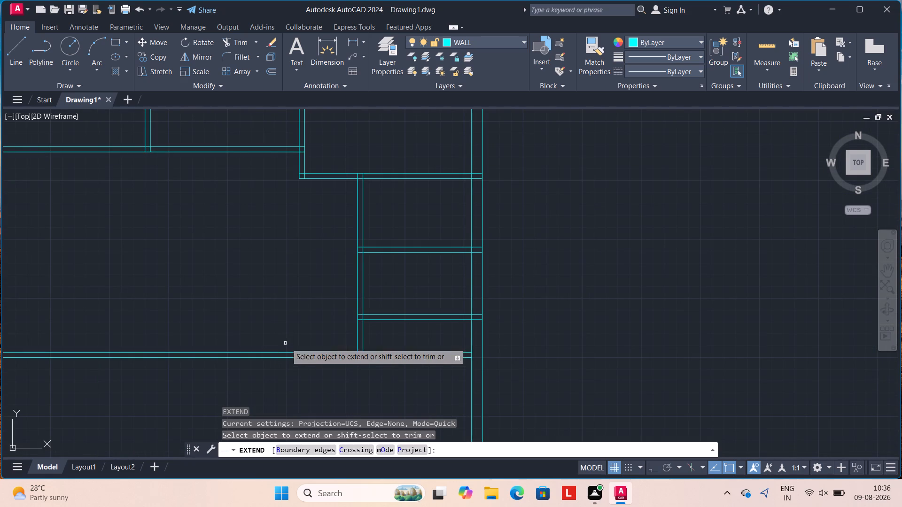
click(356, 340)
click(364, 339)
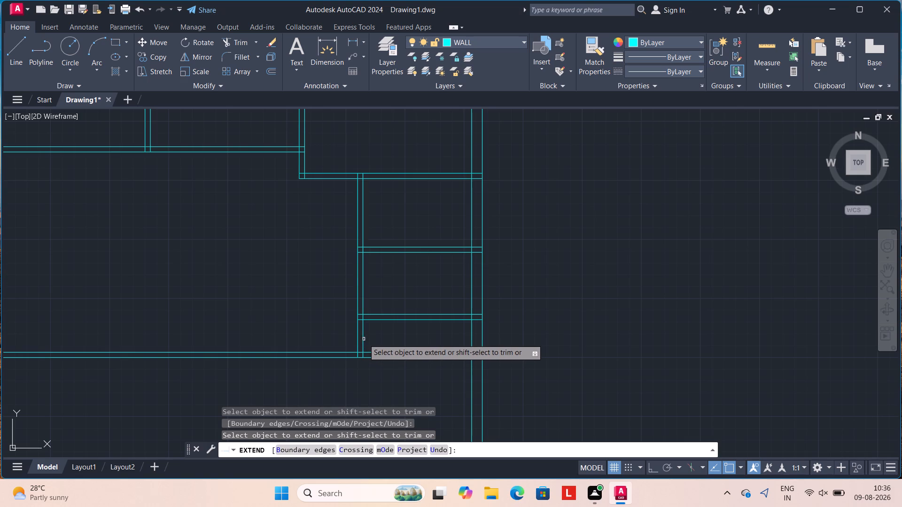
key(Escape)
key(Escape)
key(Escape)
key(Escape)
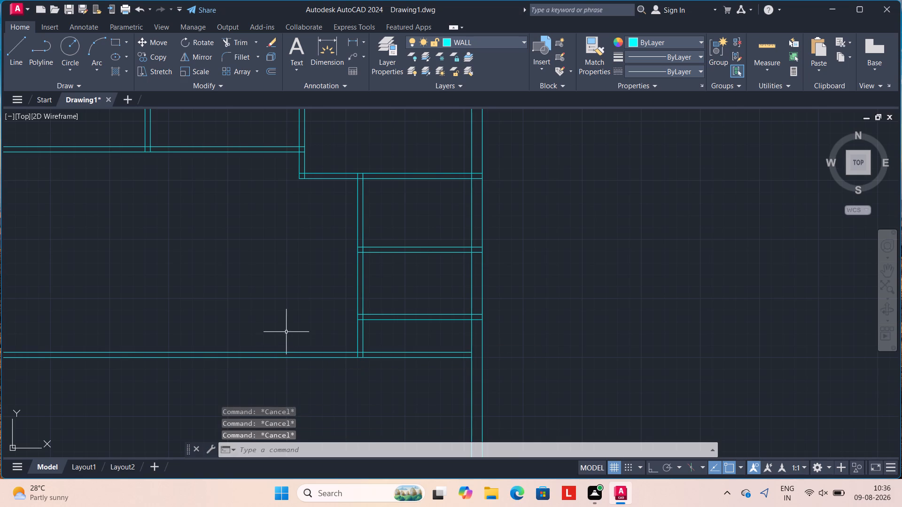
key(Escape)
key(Escape)
key(Escape)
Trim both lines of the lower horizontal partition between the vertical partition and the right exterior wall.
text(TR)
key(Return)
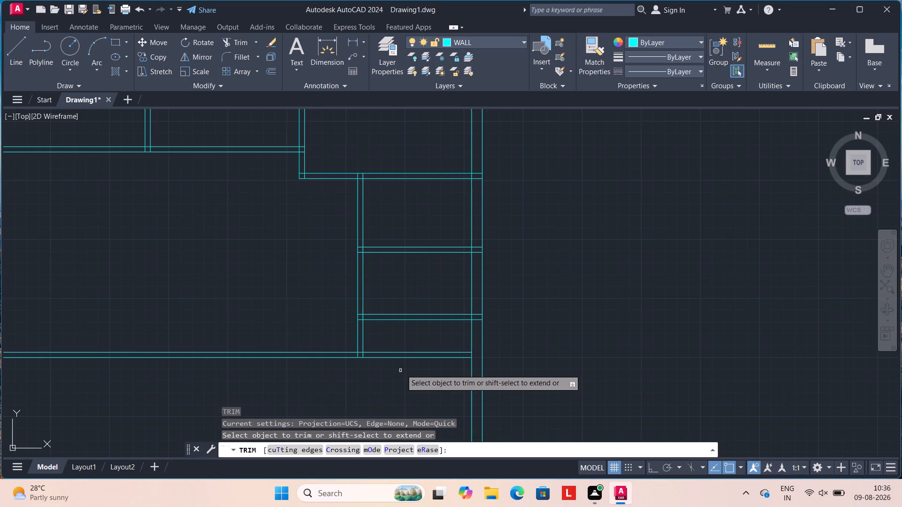
drag(403, 349, 401, 375)
key(Escape)
key(Escape)
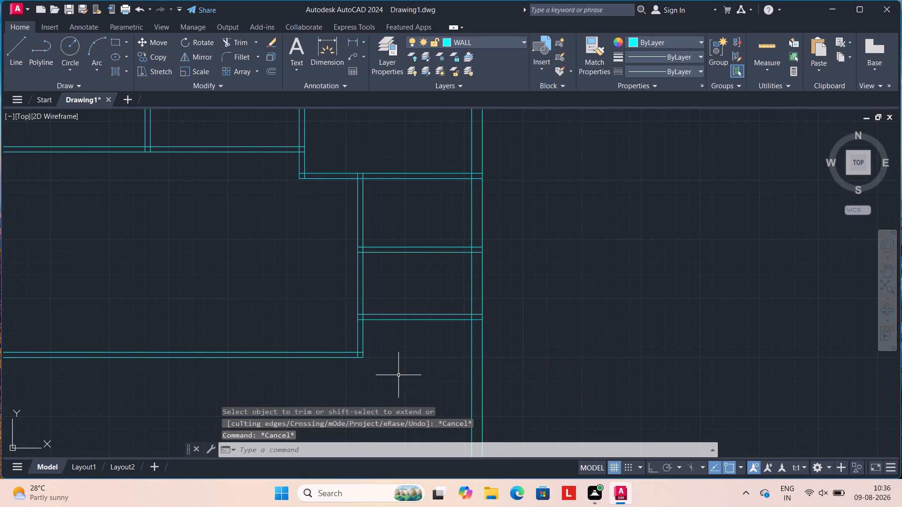
key(Escape)
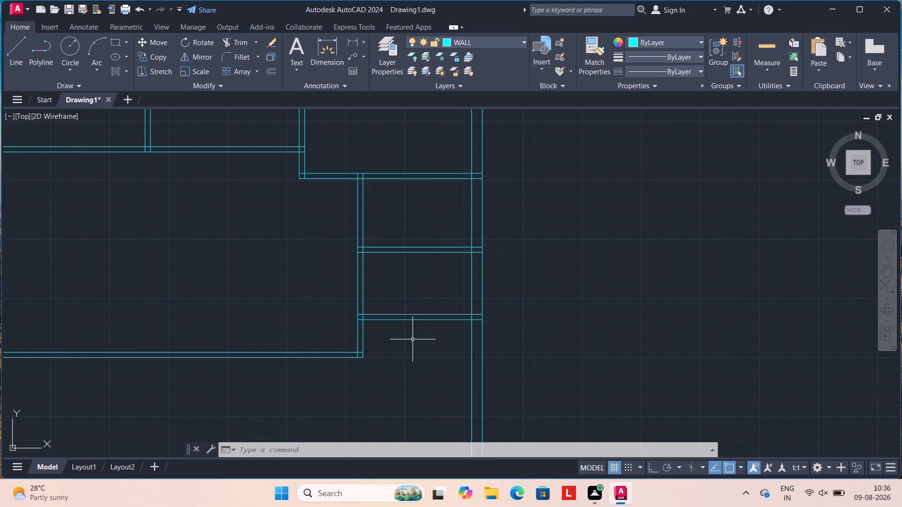
Offset the lower line of the small rooms' bottom partition 13'0.5" downward.
key(o)
key(Return)
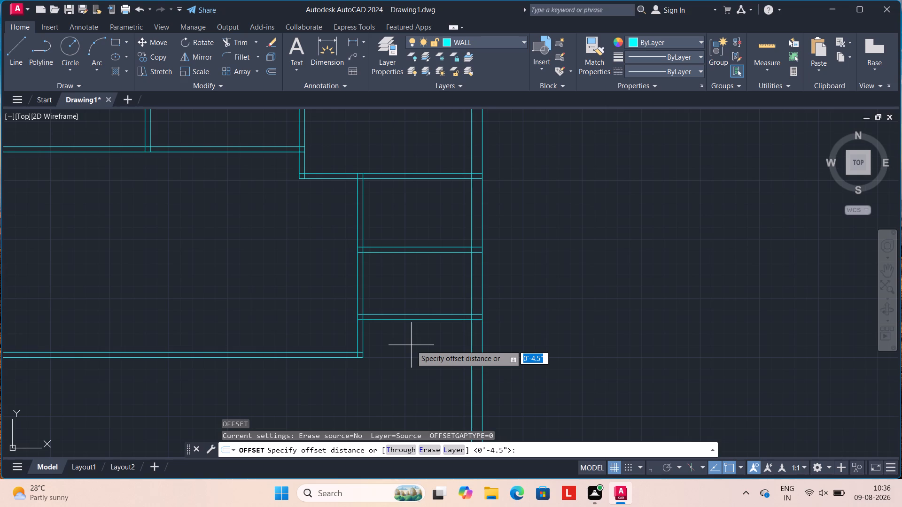
key(1)
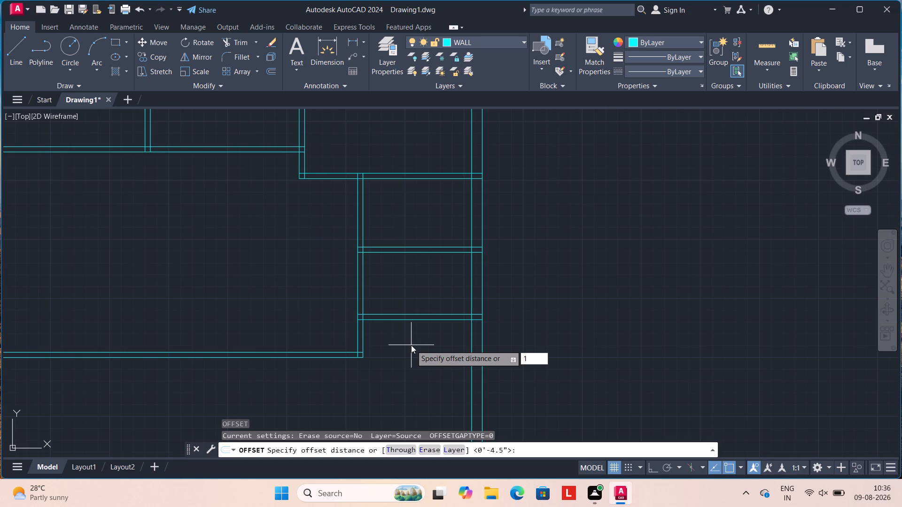
key(3)
key(apostrophe)
key(o)
key(period)
key(BackSpace)
key(BackSpace)
text(0.)
key(5)
key(shift+quotedbl)
key(Return)
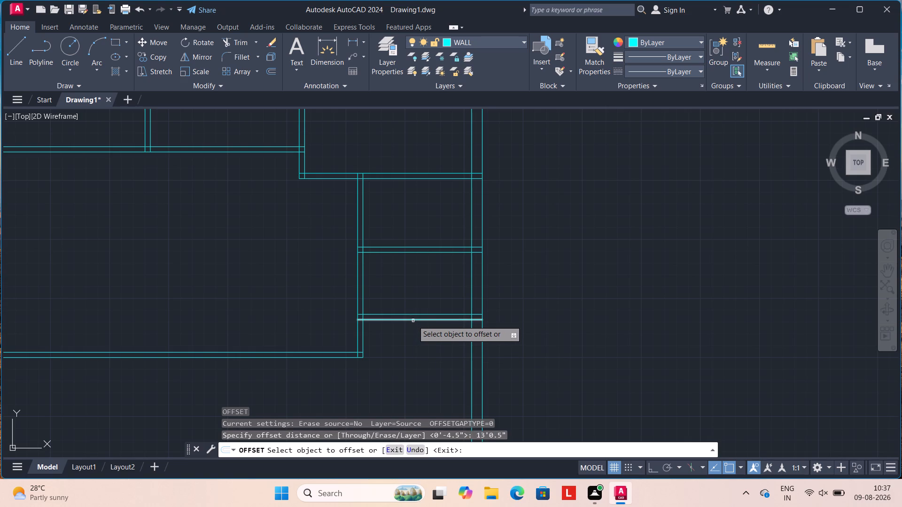
click(413, 321)
click(413, 359)
Offset the same bottom partition line 13'0.5" downward a second time.
scroll(413, 359, down, 2)
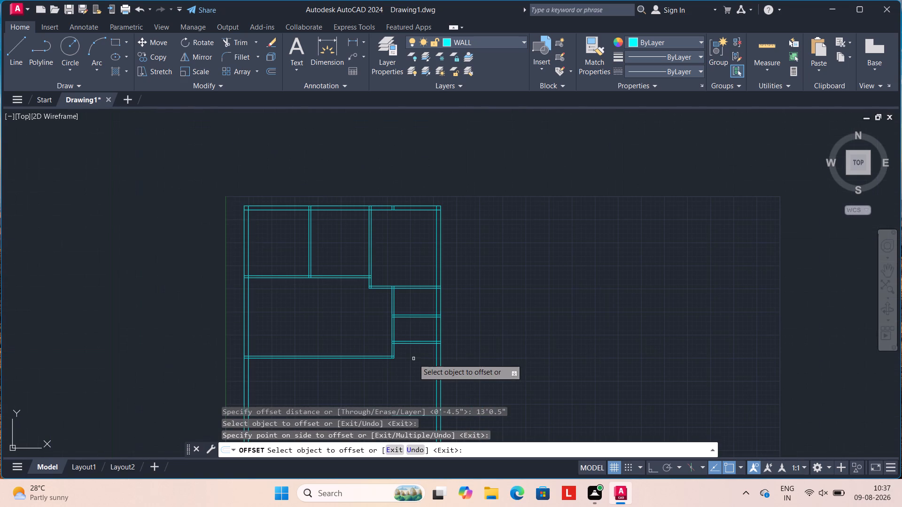
scroll(413, 349, up, 1)
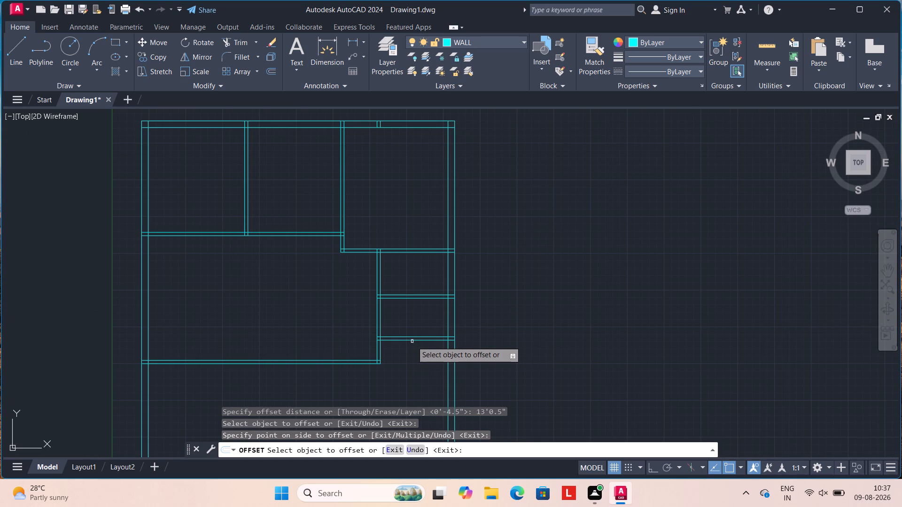
click(412, 340)
click(411, 357)
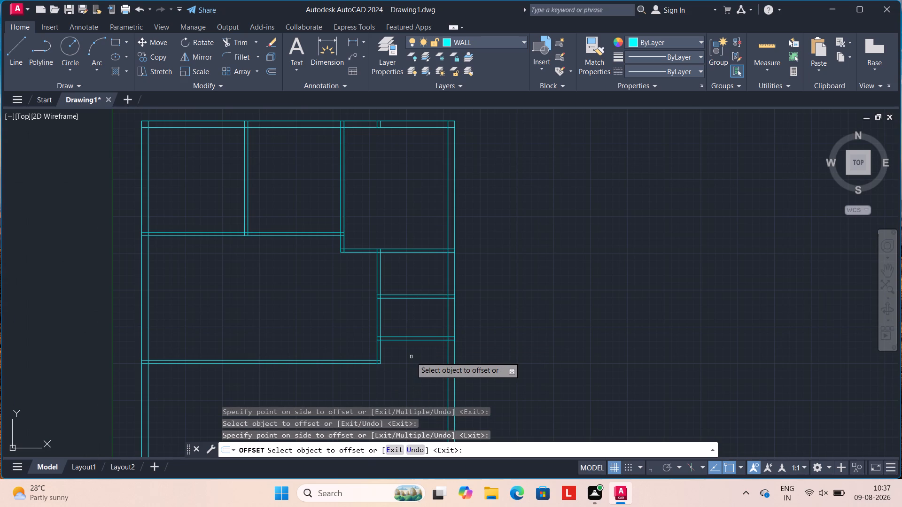
scroll(411, 357, down, 2)
middle_drag(390, 379, 399, 340)
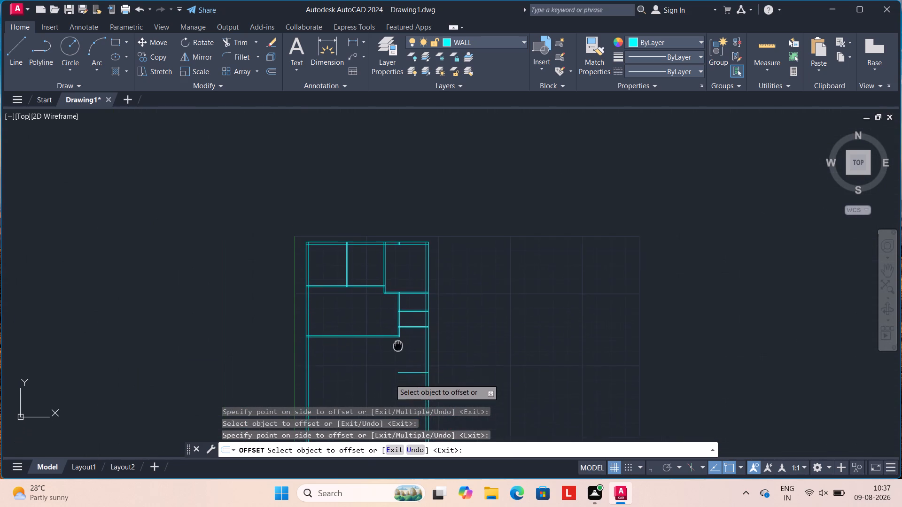
middle_drag(399, 340, 399, 338)
key(Escape)
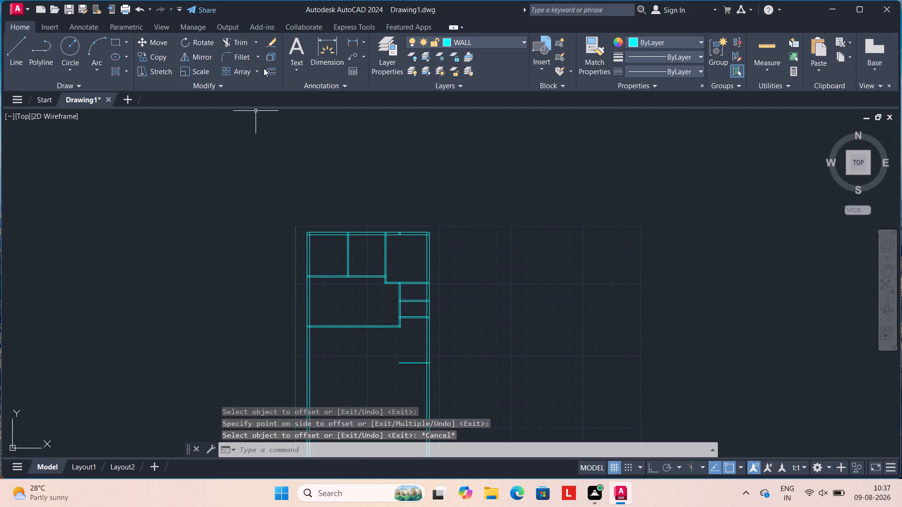
Measure the vertical distance from the small rooms' bottom partition to the new offset line with a temporary linear dimension.
scroll(301, 40, up, 1)
scroll(417, 372, up, 4)
scroll(412, 343, down, 3)
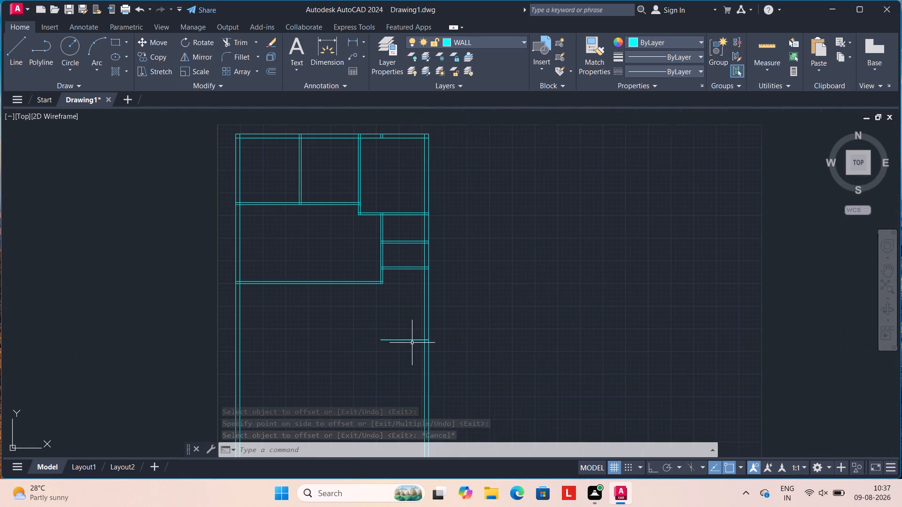
click(361, 40)
click(363, 54)
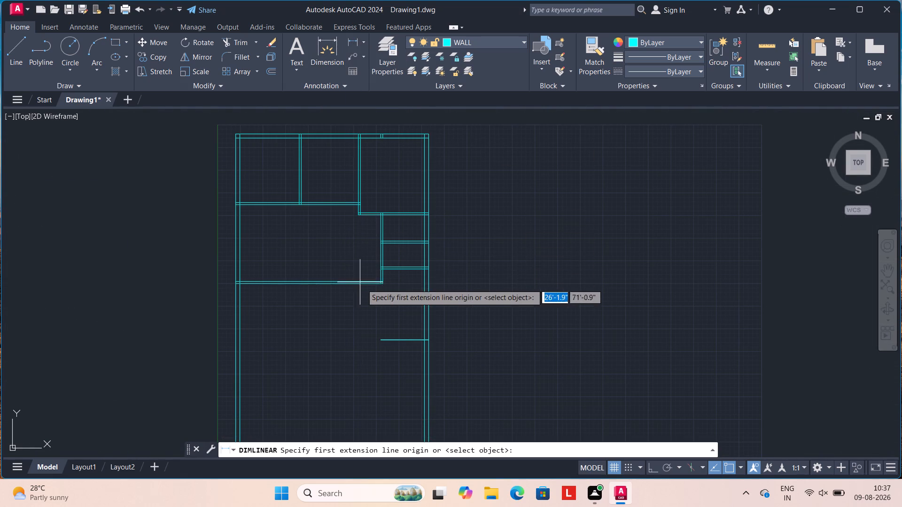
scroll(385, 288, up, 1)
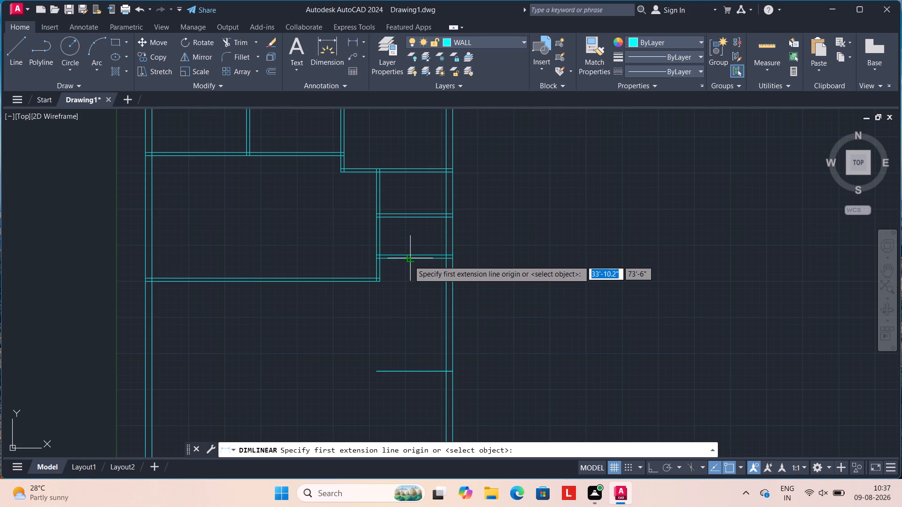
click(409, 260)
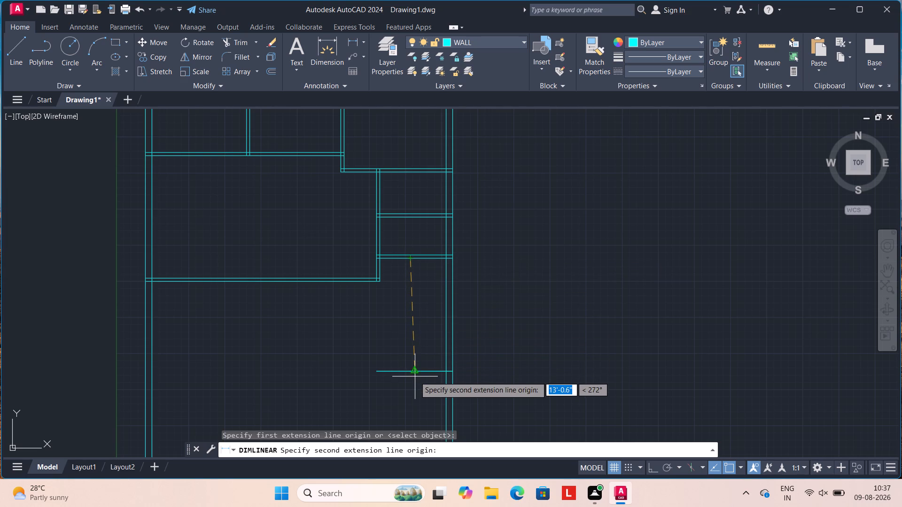
click(413, 372)
scroll(413, 371, up, 2)
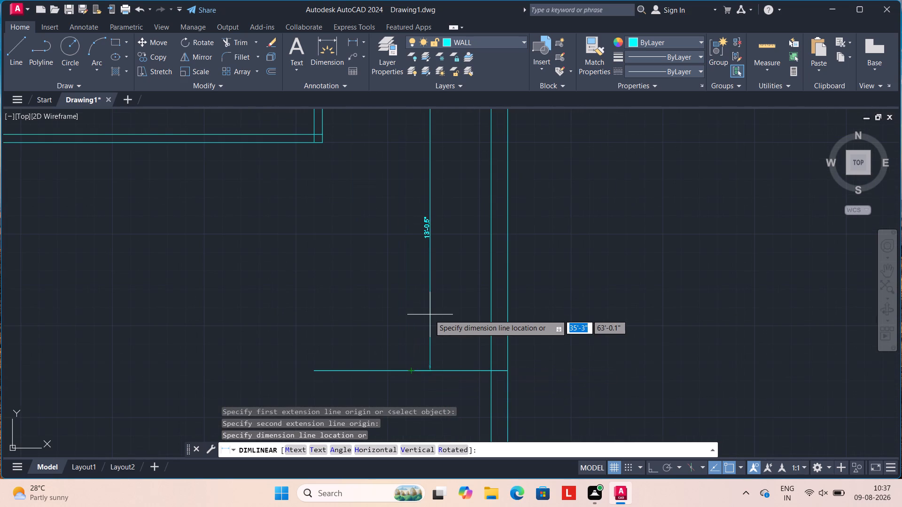
key(Escape)
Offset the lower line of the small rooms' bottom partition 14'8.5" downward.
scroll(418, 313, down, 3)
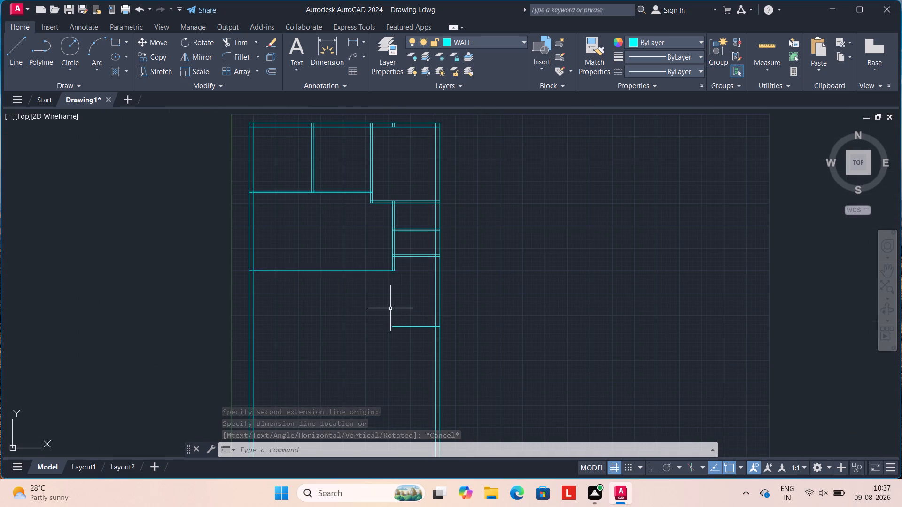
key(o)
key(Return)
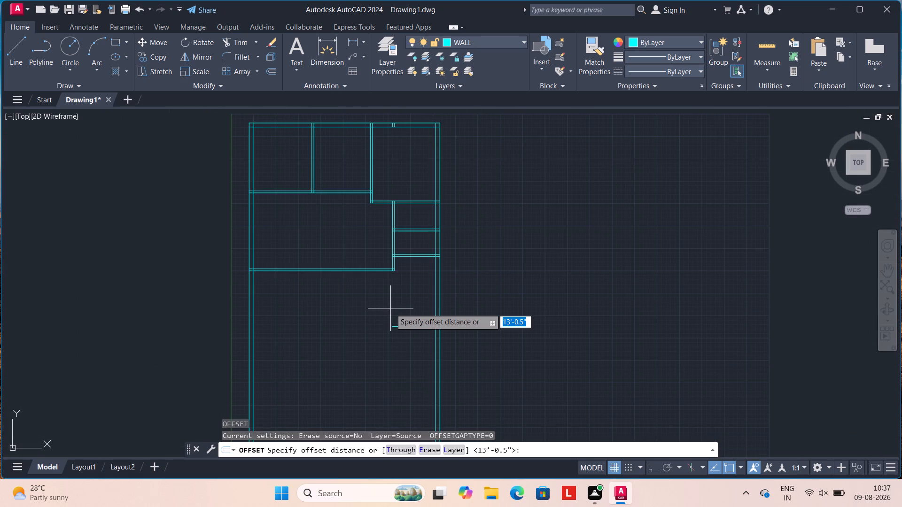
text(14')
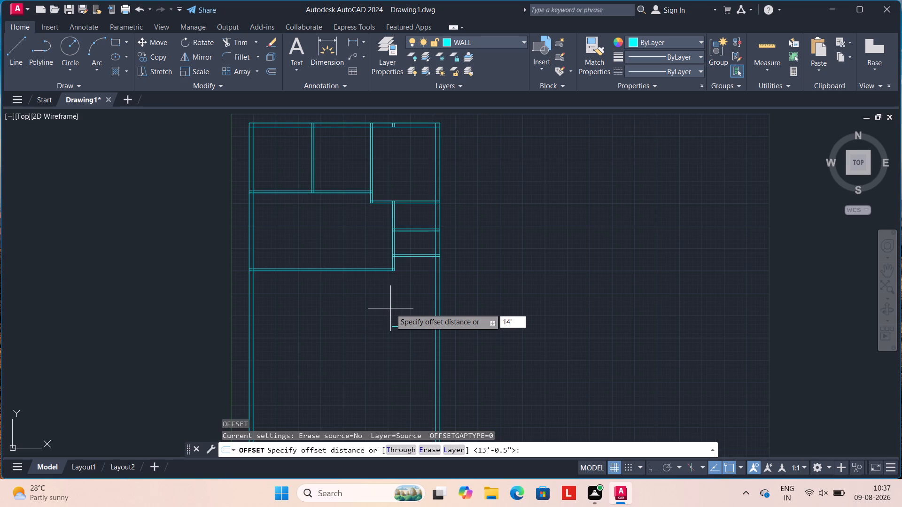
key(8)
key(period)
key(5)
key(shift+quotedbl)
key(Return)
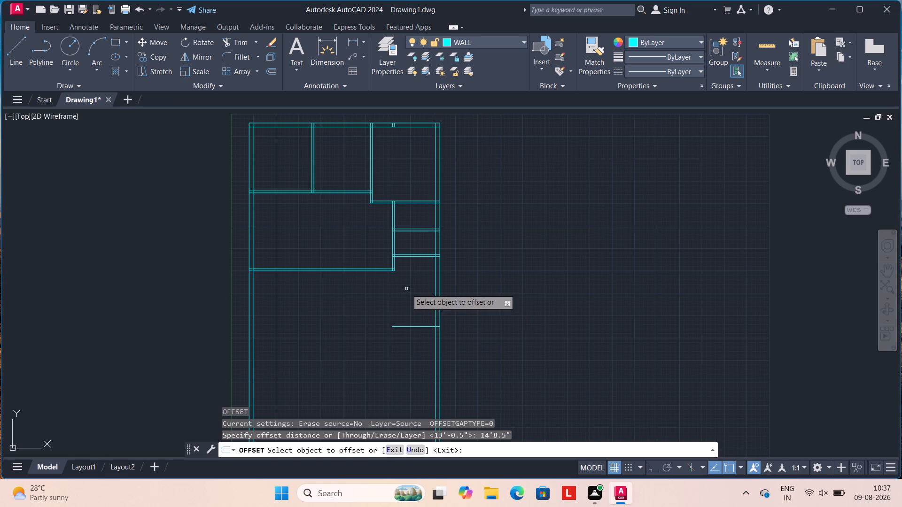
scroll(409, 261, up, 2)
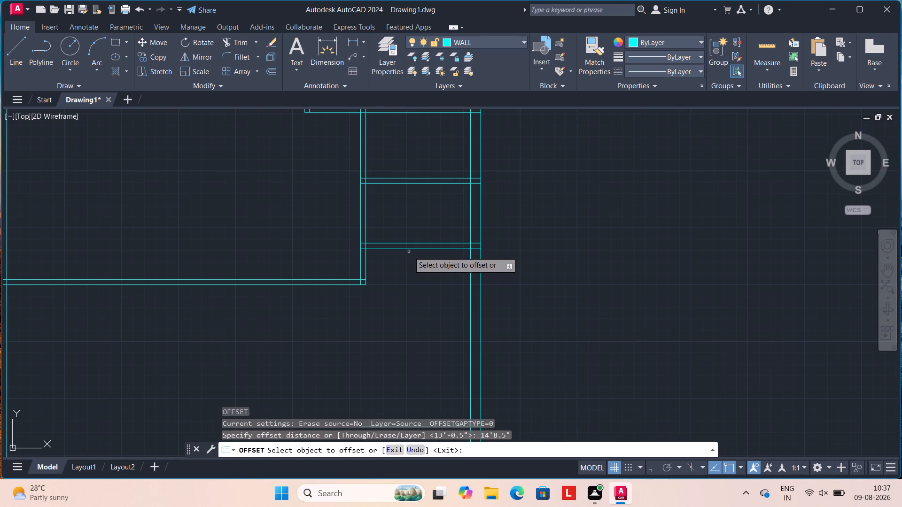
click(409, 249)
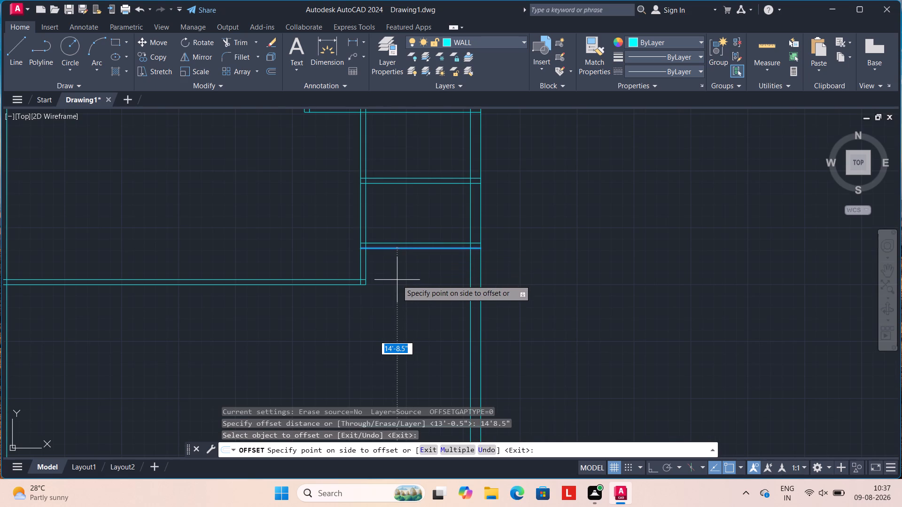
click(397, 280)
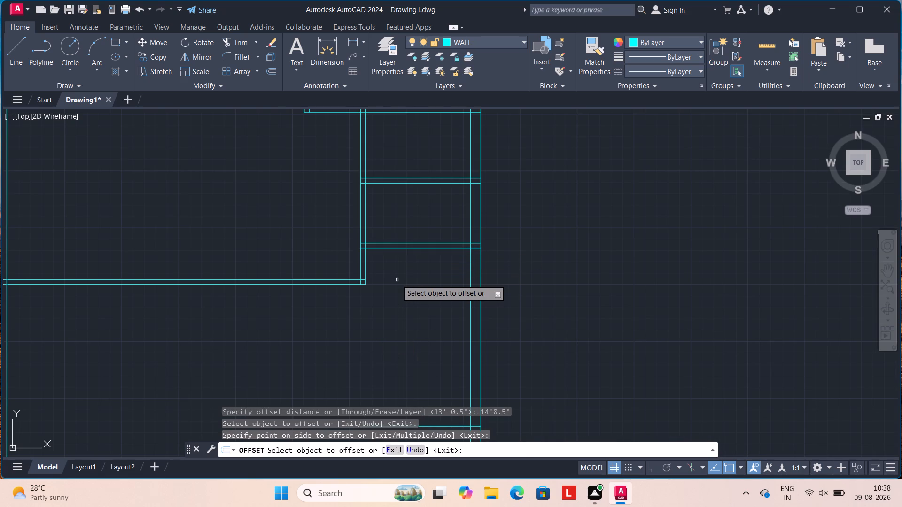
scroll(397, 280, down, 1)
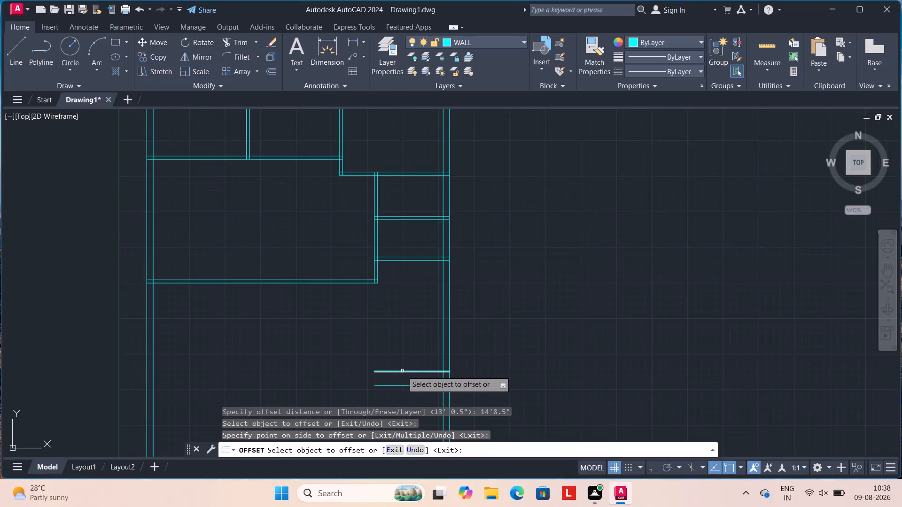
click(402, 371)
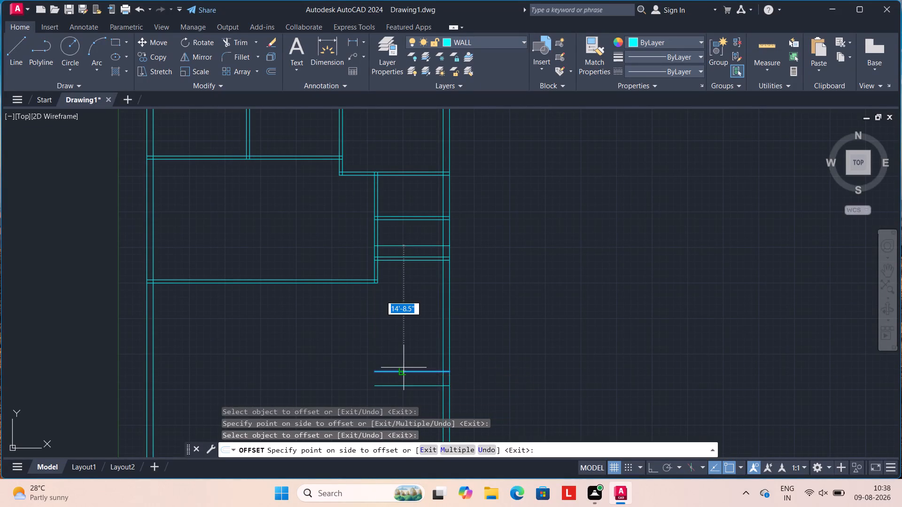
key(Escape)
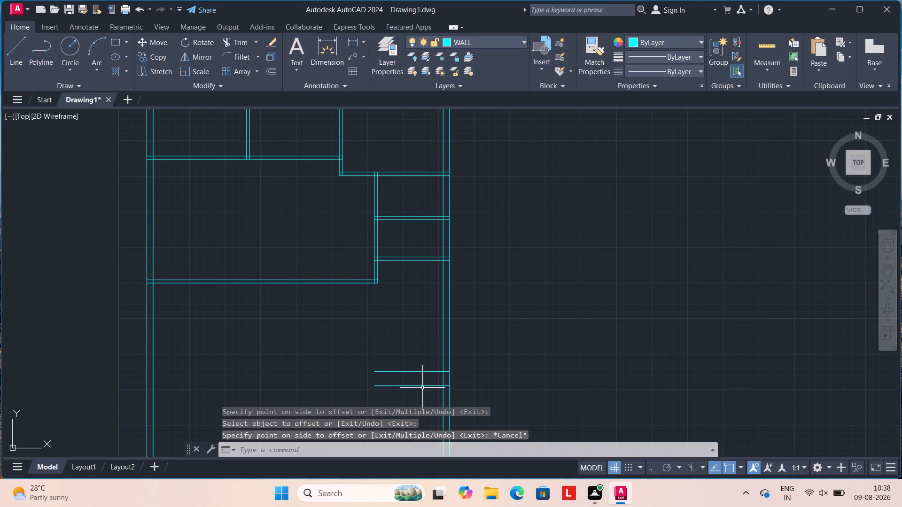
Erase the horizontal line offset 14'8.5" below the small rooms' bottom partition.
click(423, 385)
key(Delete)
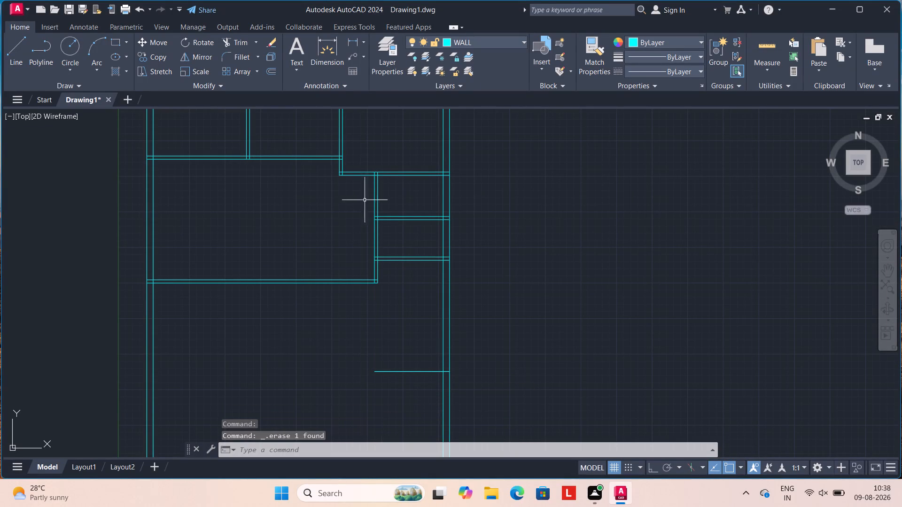
Measure the vertical distance from the small rooms' bottom partition to the remaining offset line with a temporary linear dimension.
click(362, 39)
click(365, 52)
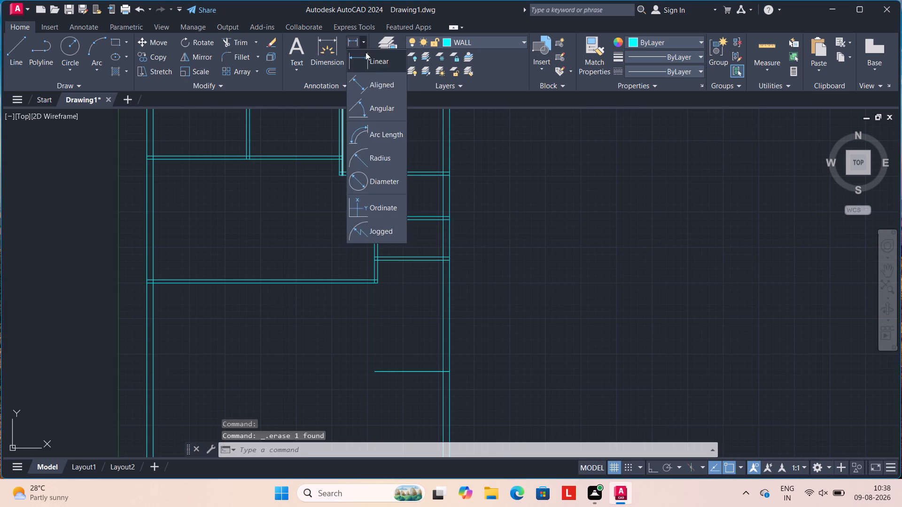
scroll(408, 269, up, 1)
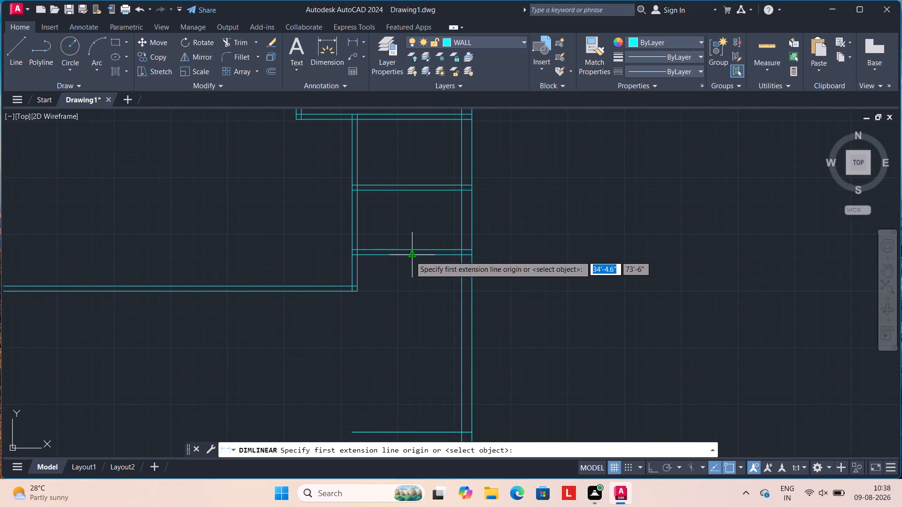
click(410, 256)
scroll(406, 429, down, 1)
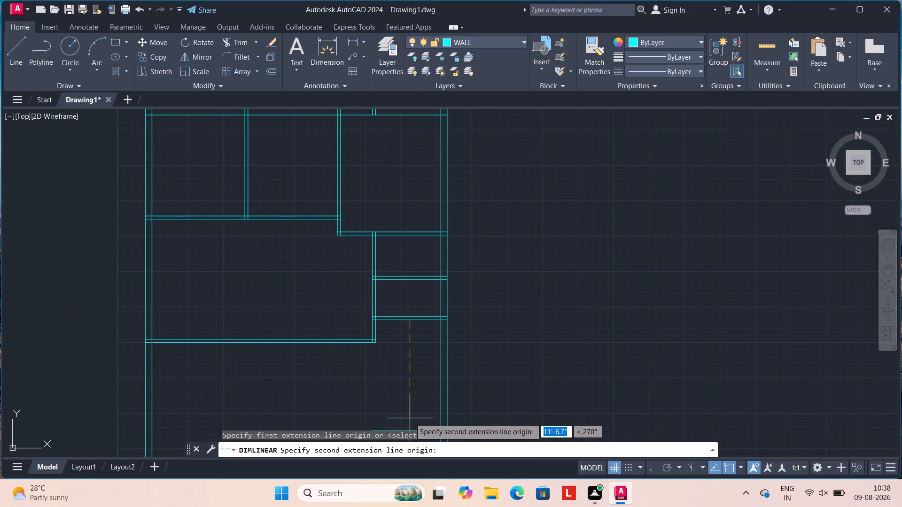
middle_drag(410, 418, 417, 361)
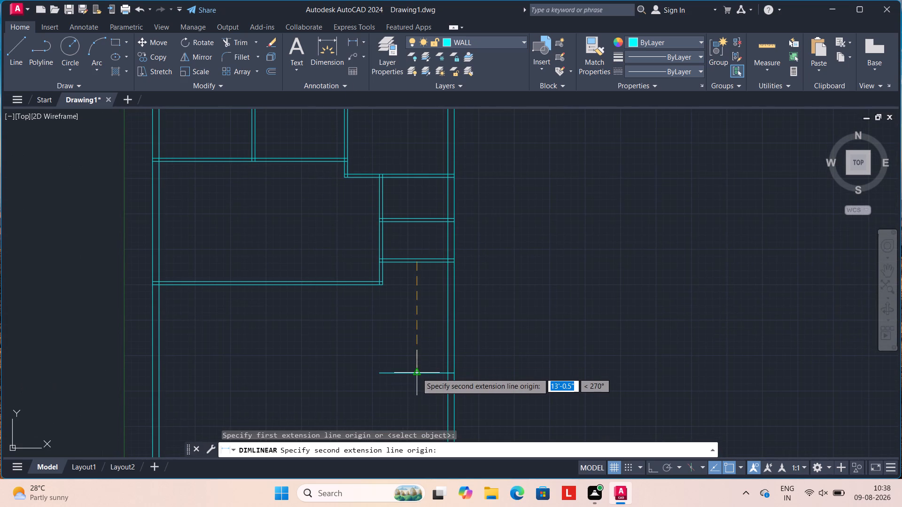
click(417, 373)
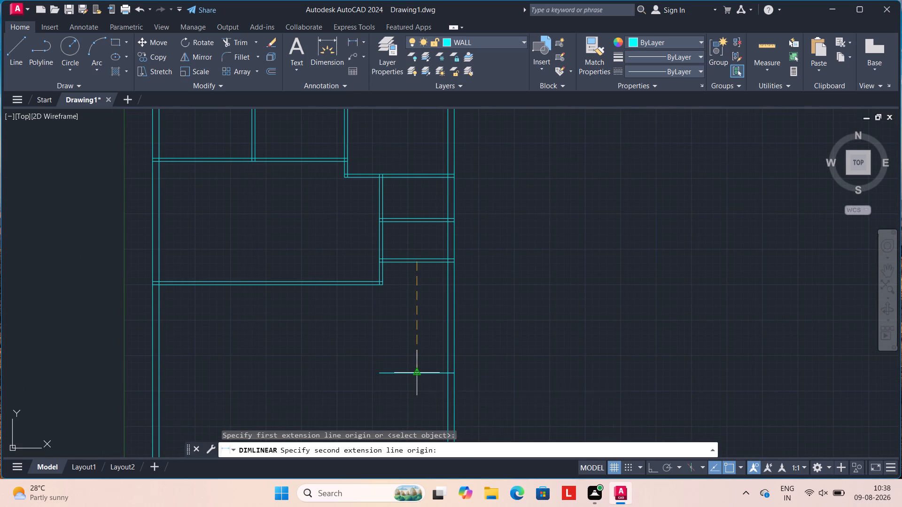
scroll(417, 373, up, 3)
scroll(417, 373, down, 2)
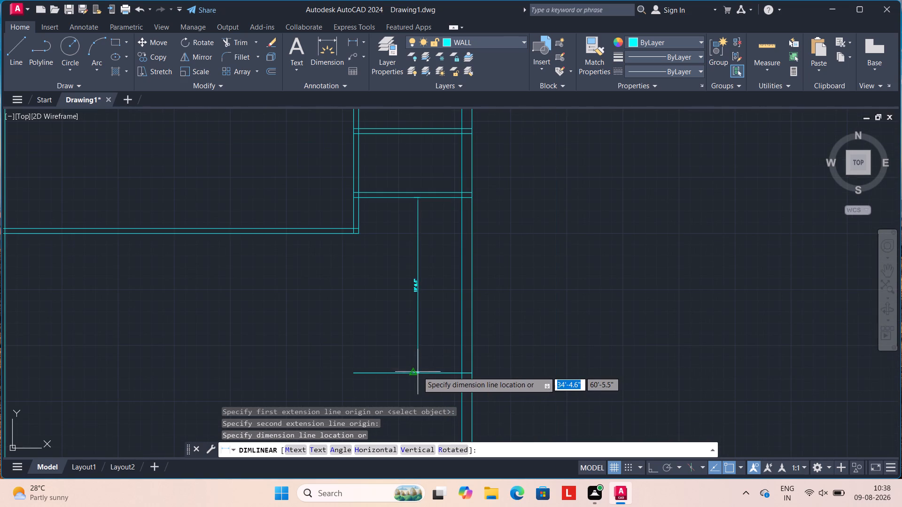
key(Escape)
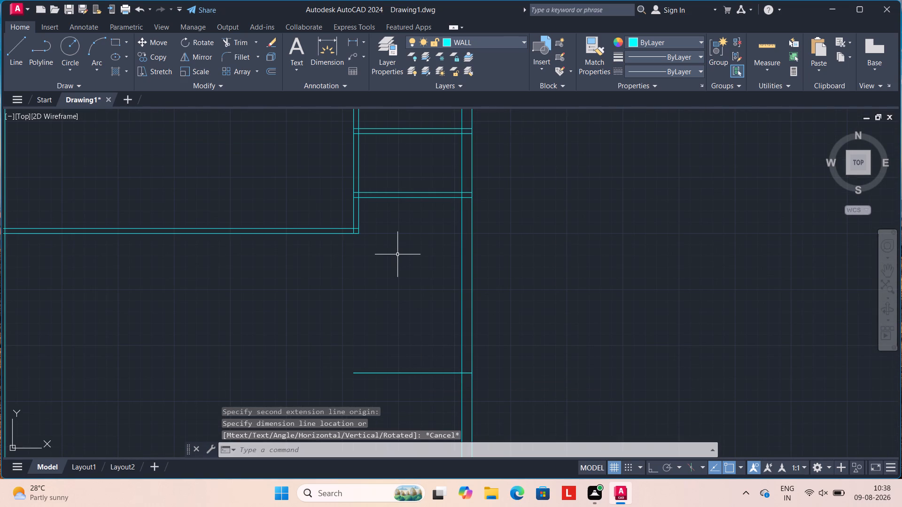
Offset the inner line of the right exterior wall 14'8.5" inward to the left.
key(o)
key(Return)
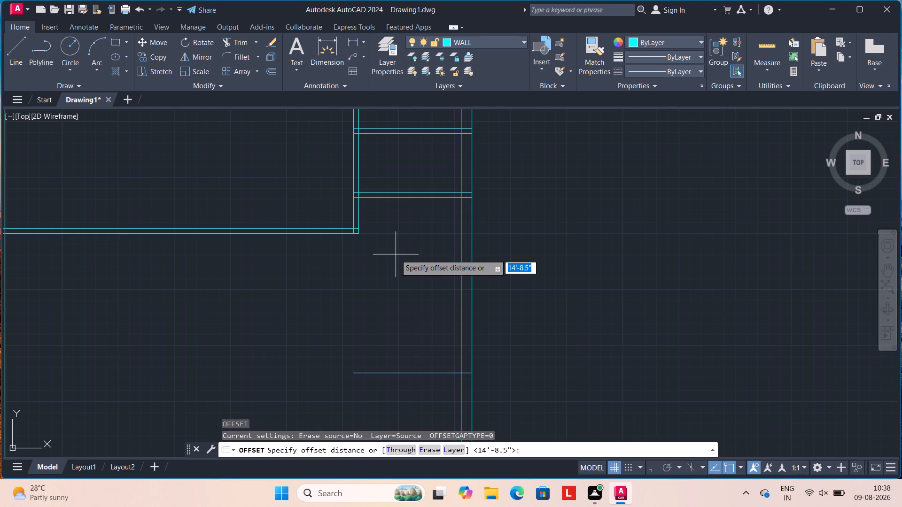
key(Return)
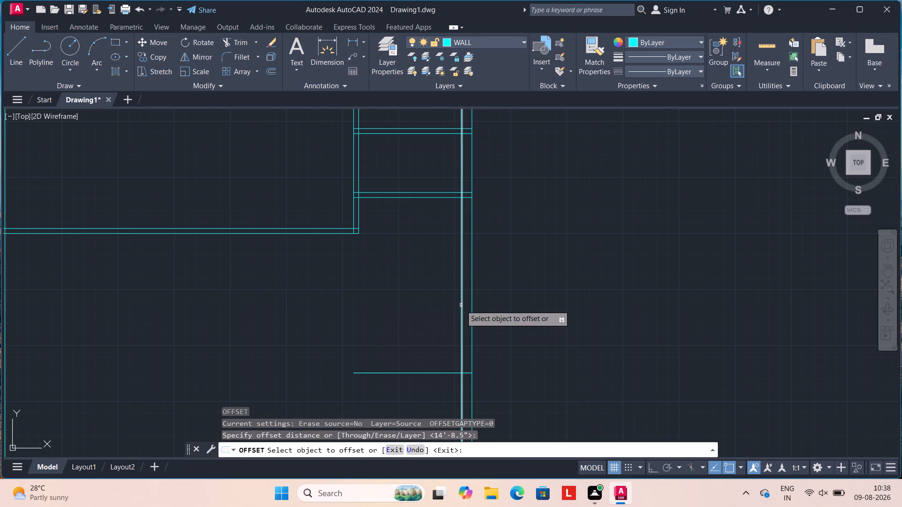
click(461, 305)
click(418, 315)
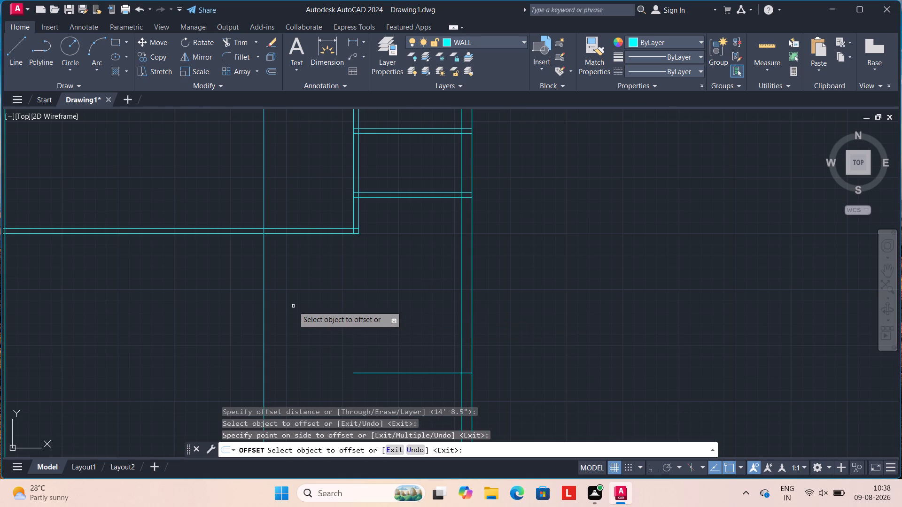
scroll(293, 306, down, 1)
key(Escape)
key(Escape)
key(Escape)
key(Escape)
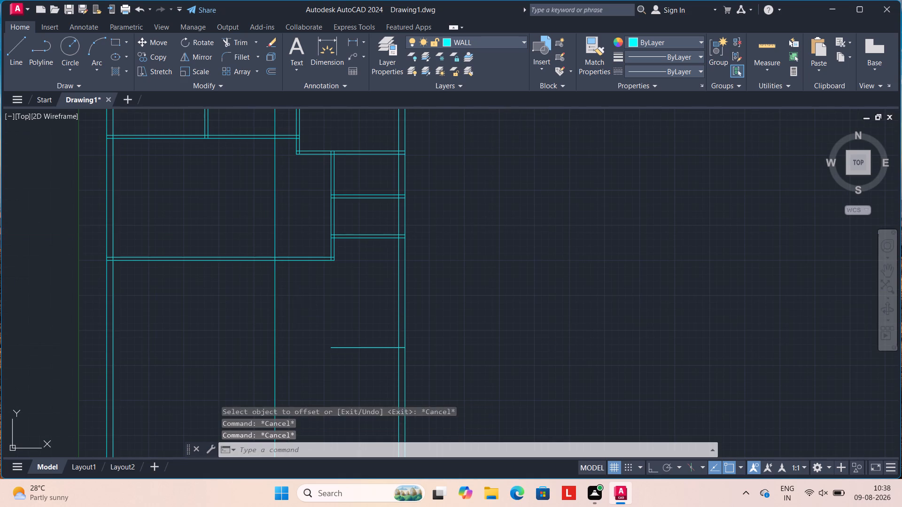
Offset the new vertical line 4.5" to the left to give the partition its thickness.
key(o)
key(Return)
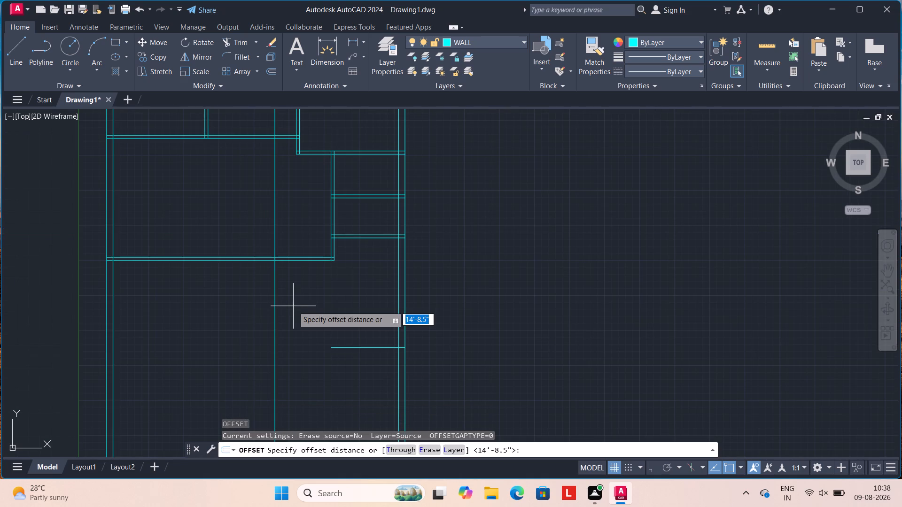
text(4.5")
key(Return)
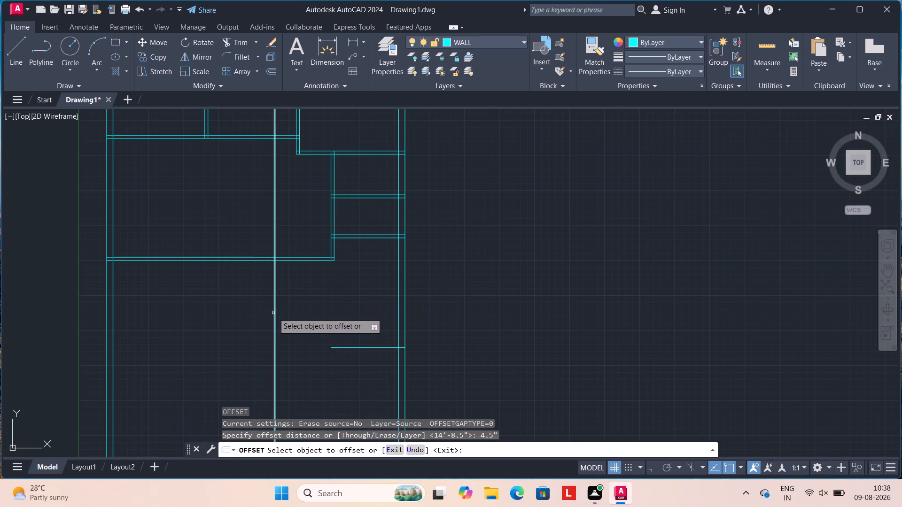
drag(273, 313, 265, 313)
click(261, 313)
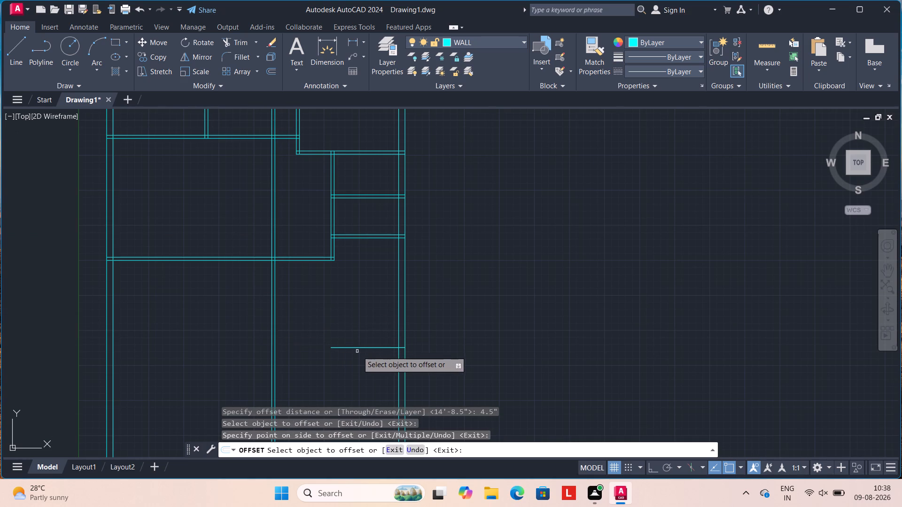
key(Escape)
key(Escape)
key(Escape)
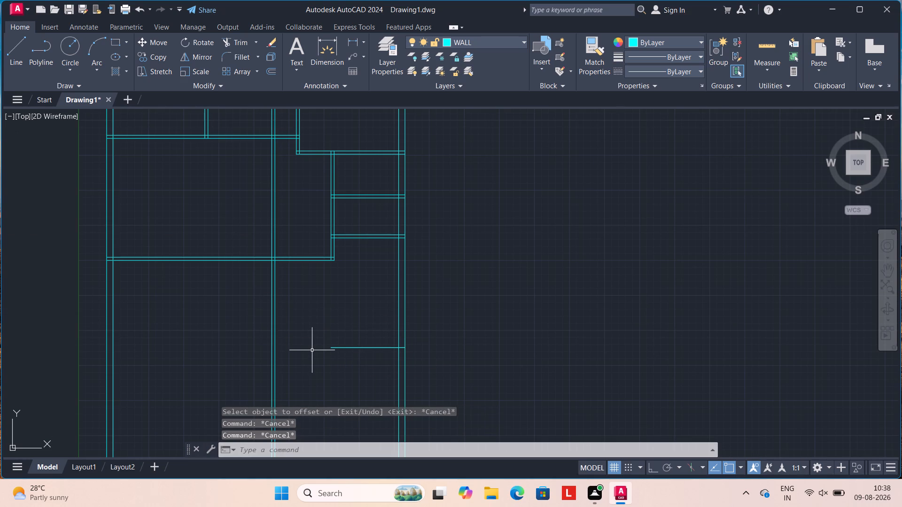
Extend the lower horizontal line leftward through to the far line of the new vertical partition.
text(EX)
key(Return)
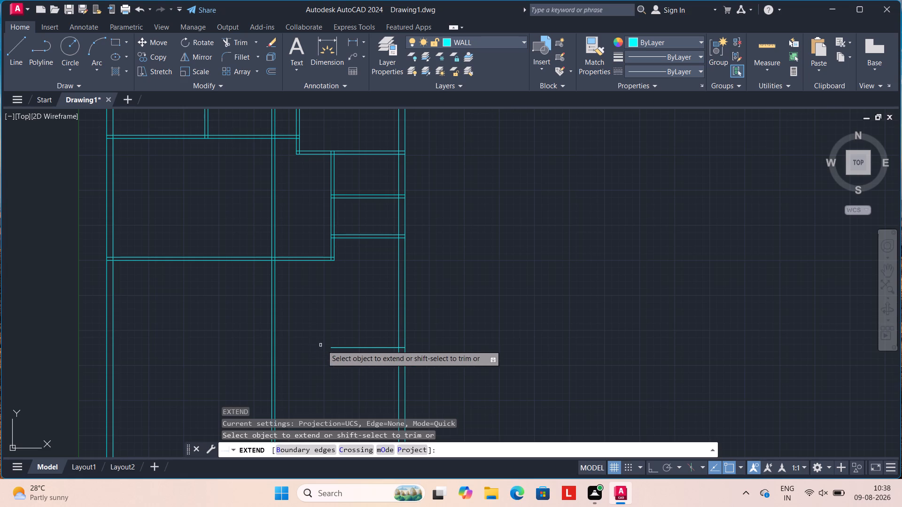
click(340, 349)
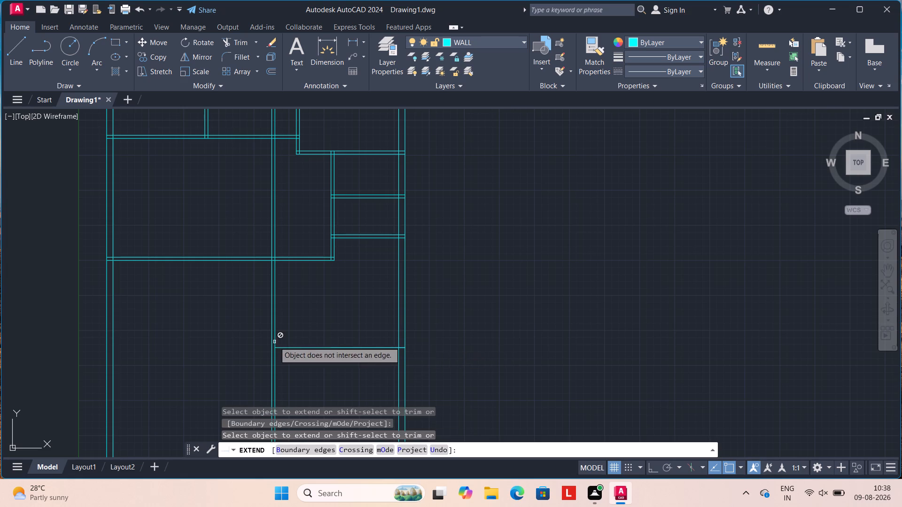
click(287, 348)
key(Escape)
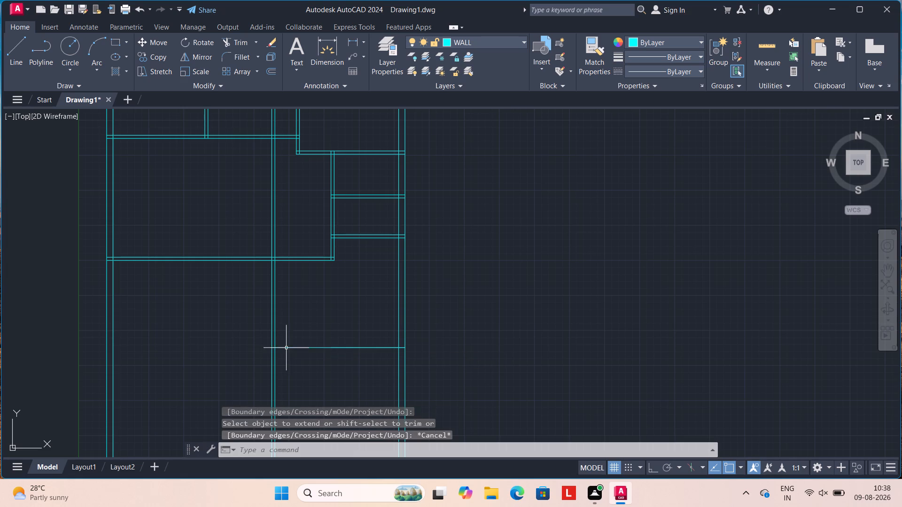
key(Escape)
Offset the lower horizontal partition line 4.5" downward to give the partition its thickness.
key(o)
key(Return)
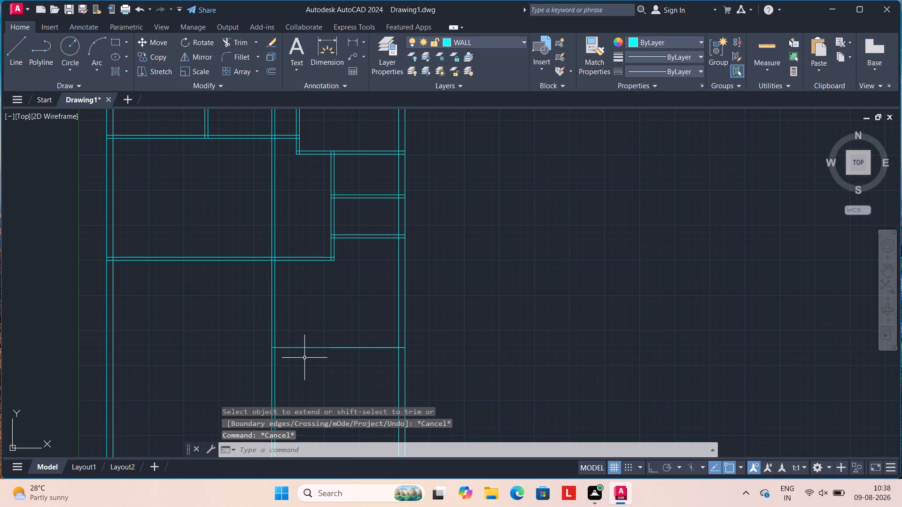
key(2)
key(BackSpace)
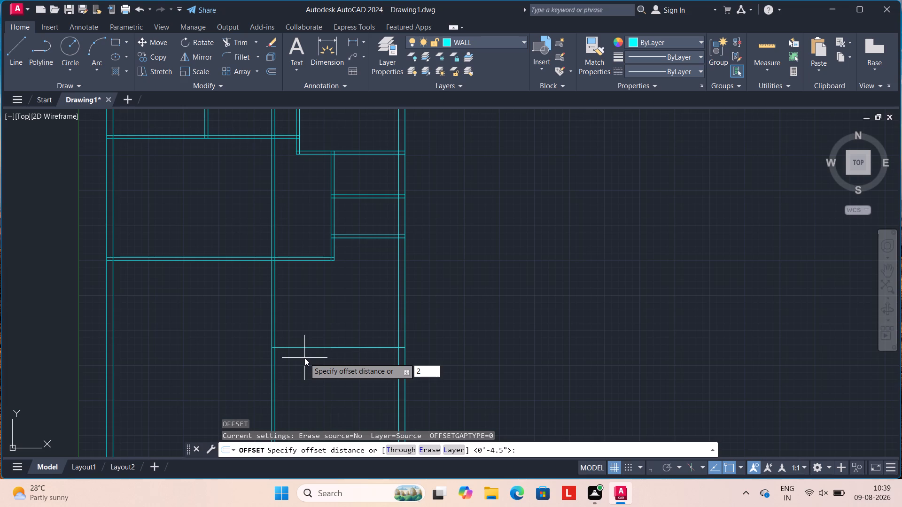
key(5)
key(BackSpace)
text(4.5")
key(Return)
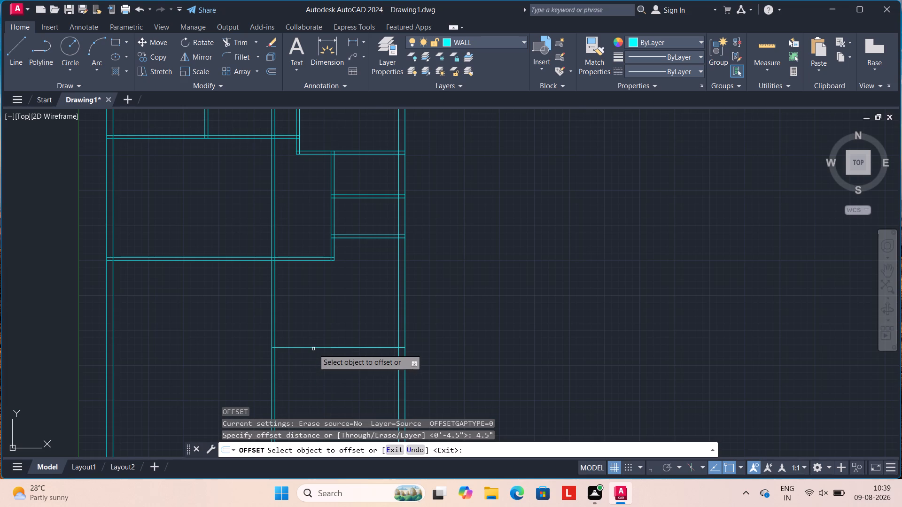
drag(313, 347, 313, 361)
click(313, 362)
scroll(313, 363, down, 1)
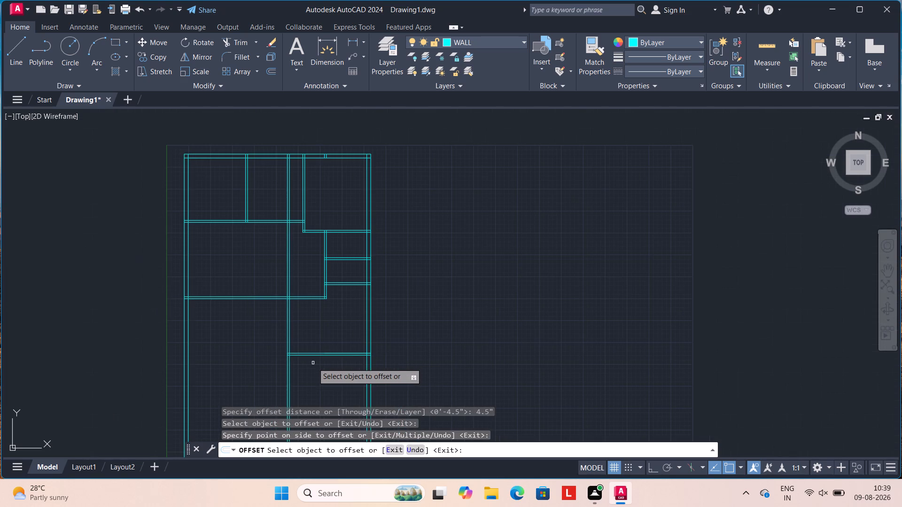
key(Escape)
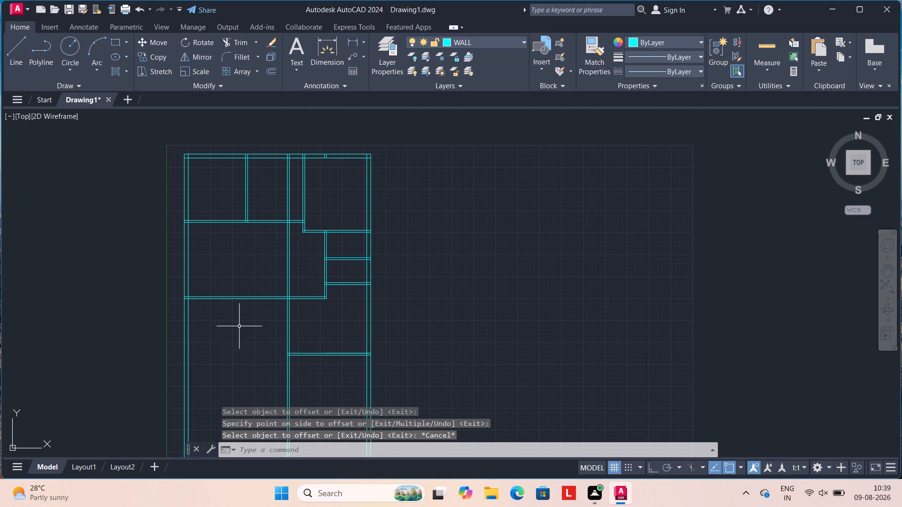
key(Escape)
key(Escape)
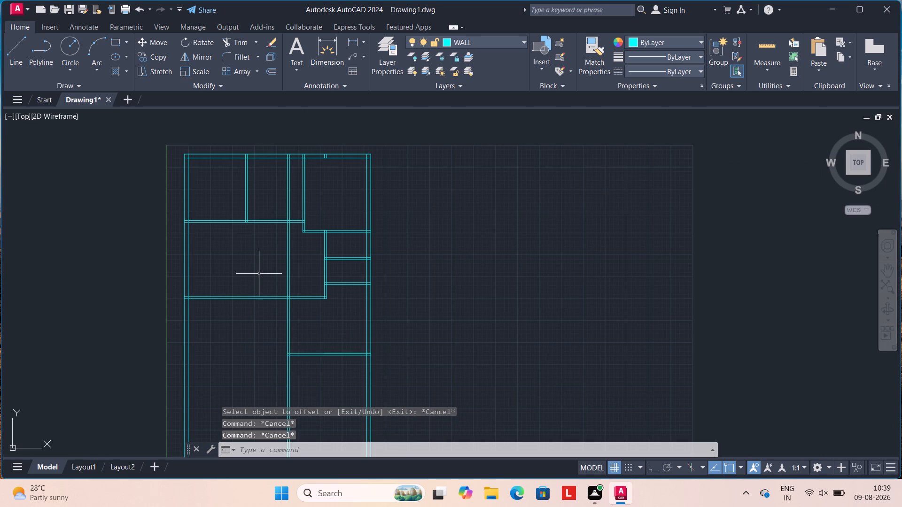
Trim both lines of the long vertical partition out of the upper room and the middle room below it.
text(TR)
key(Return)
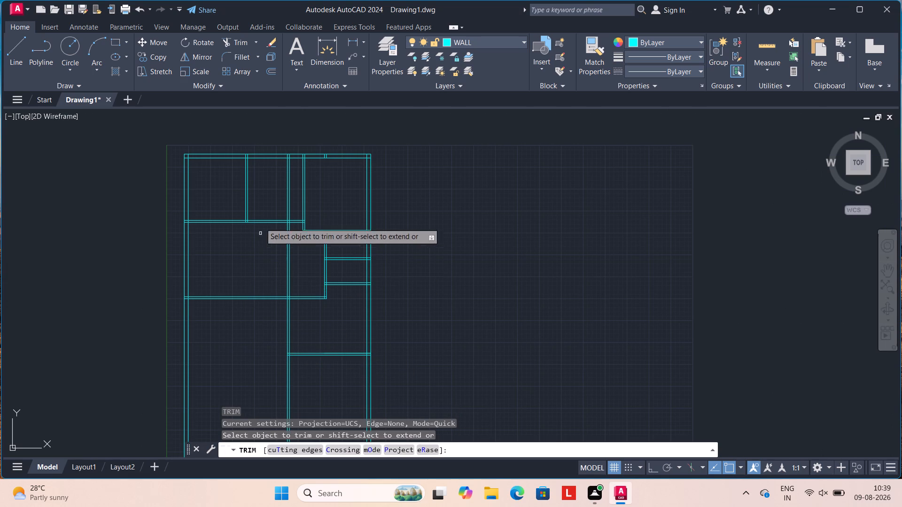
click(288, 182)
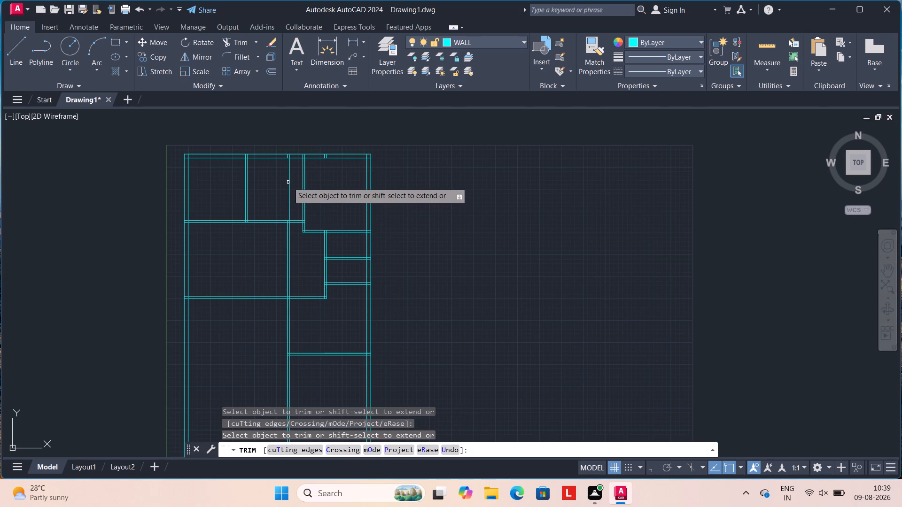
click(289, 182)
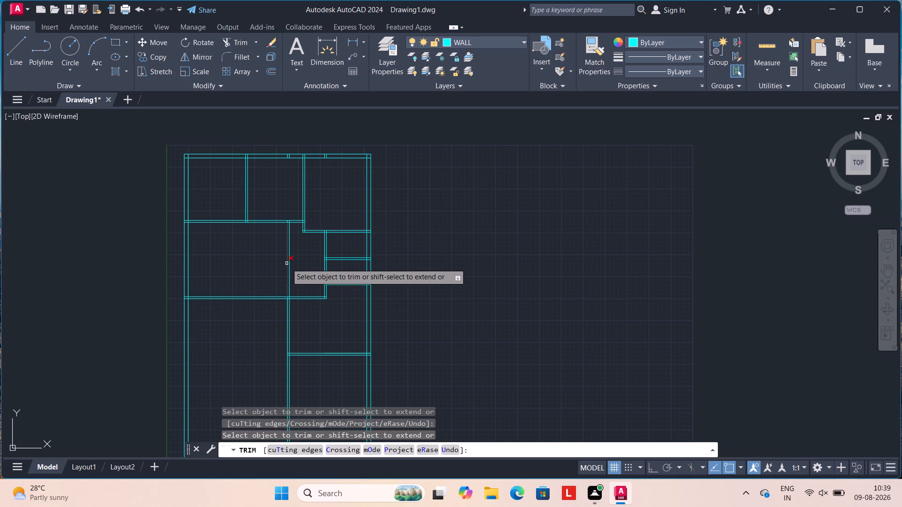
click(287, 263)
click(289, 262)
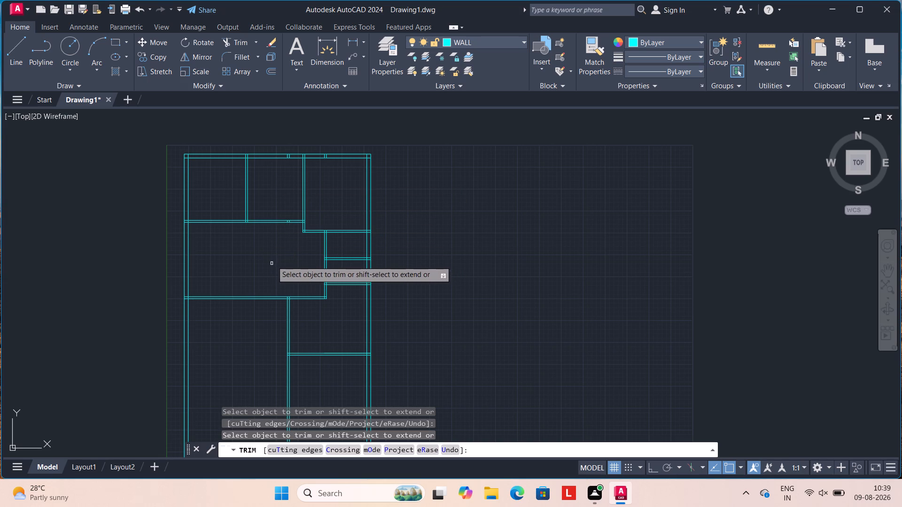
Trim the leftover stubs of the vertical partition inside the upper rooms' bottom wall and the top exterior wall.
scroll(292, 223, up, 4)
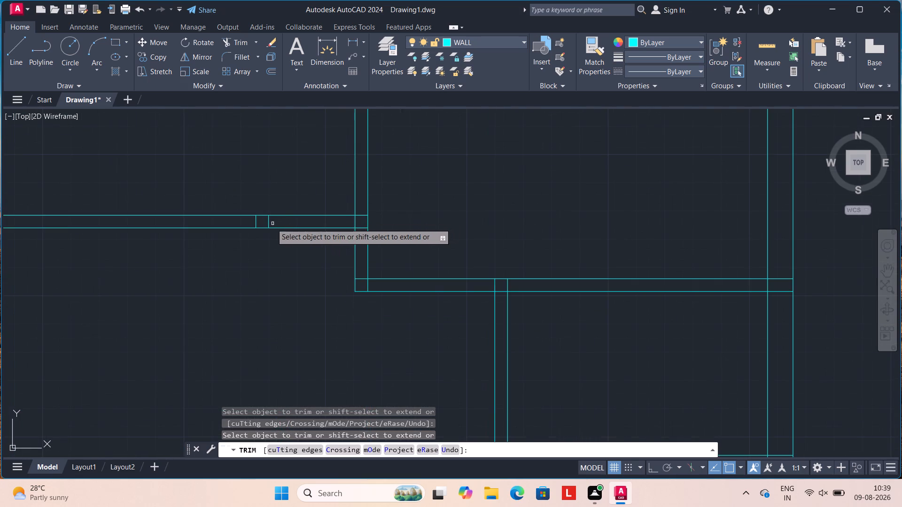
click(270, 223)
click(256, 223)
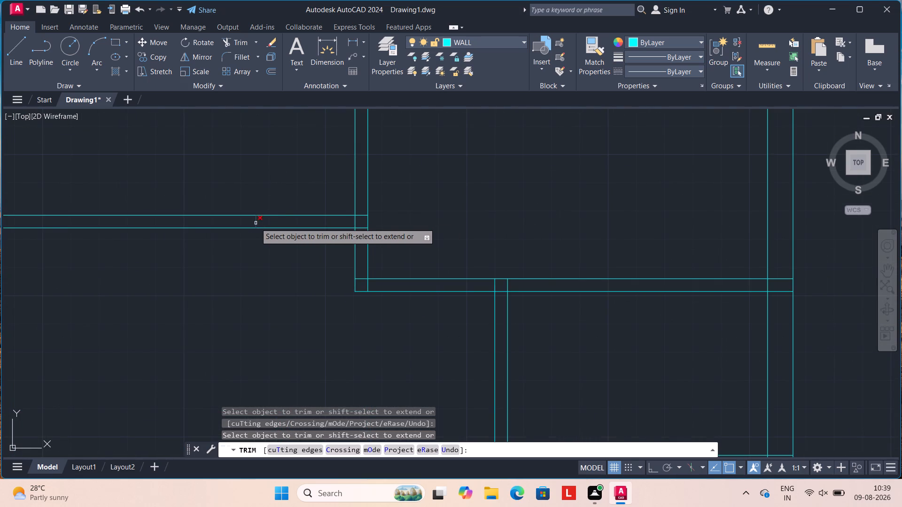
scroll(271, 188, down, 2)
middle_drag(272, 167, 259, 250)
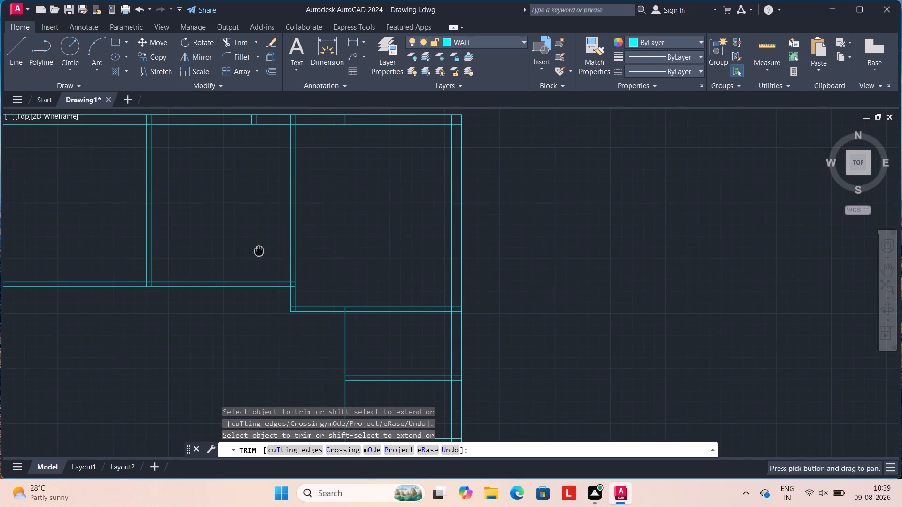
middle_drag(256, 172, 236, 230)
scroll(229, 170, up, 2)
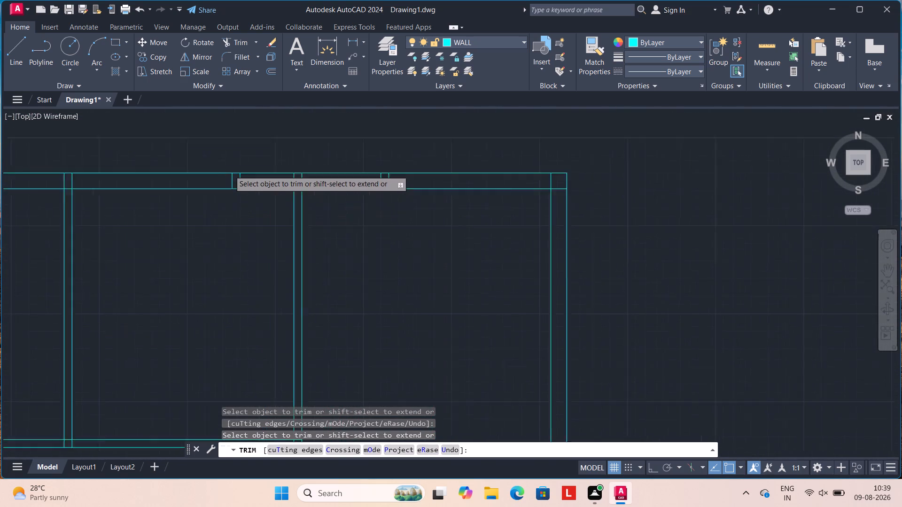
click(233, 186)
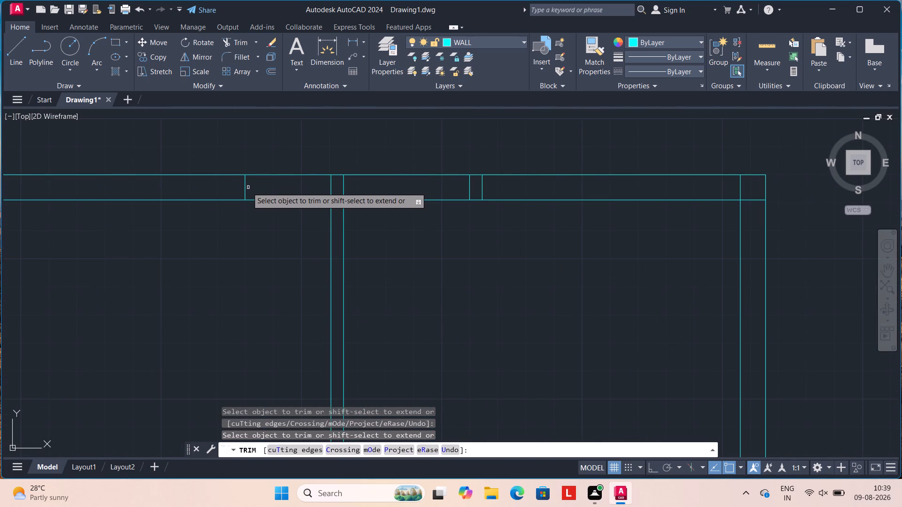
click(244, 187)
scroll(244, 228, down, 4)
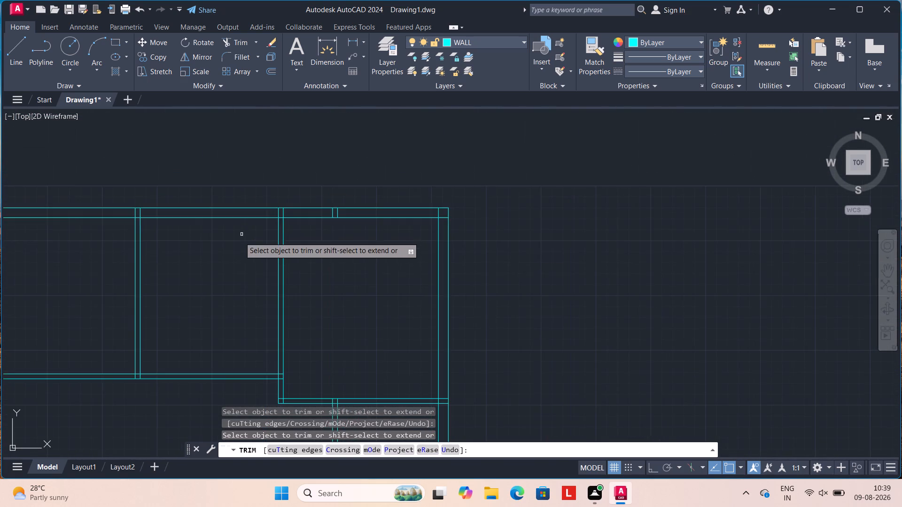
middle_drag(221, 286, 267, 203)
middle_drag(249, 317, 271, 228)
scroll(231, 327, down, 1)
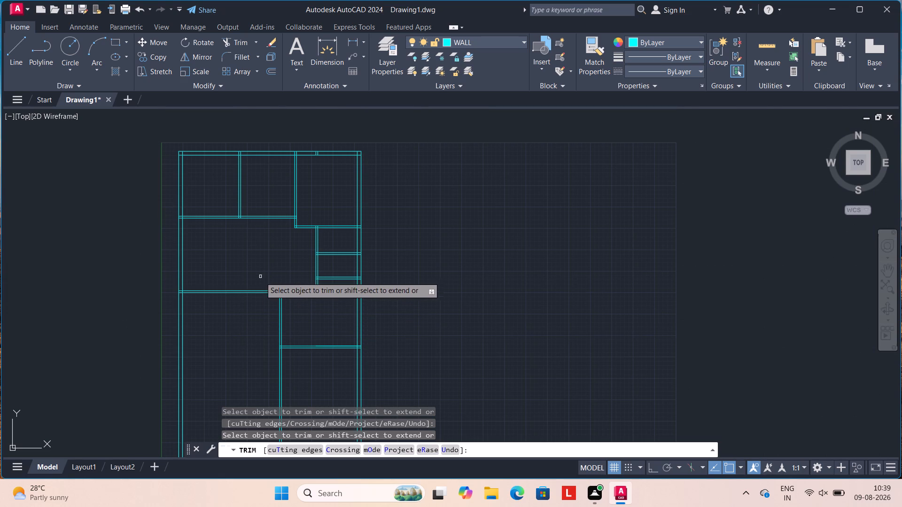
key(Escape)
key(Escape)
key(Escape)
key(Escape)
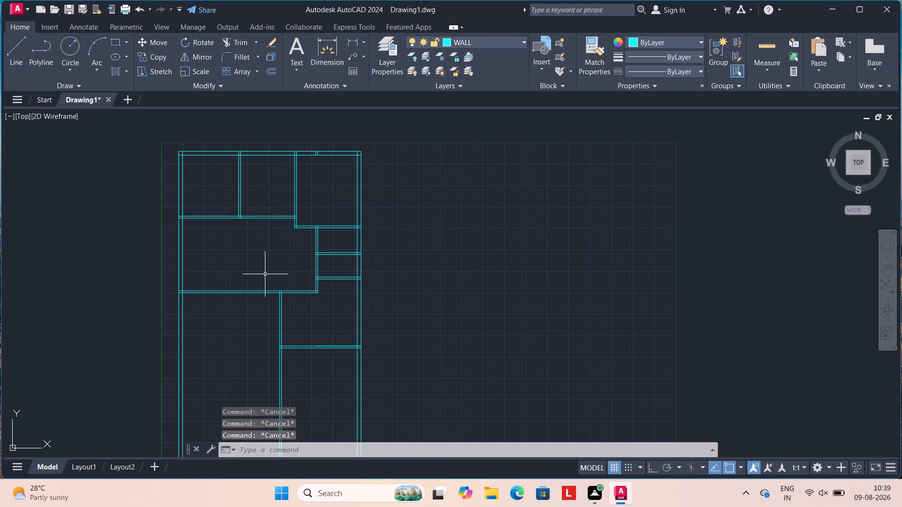
Extend both lines of the small rooms' bottom partition leftward to the left exterior wall.
text(EX)
key(Return)
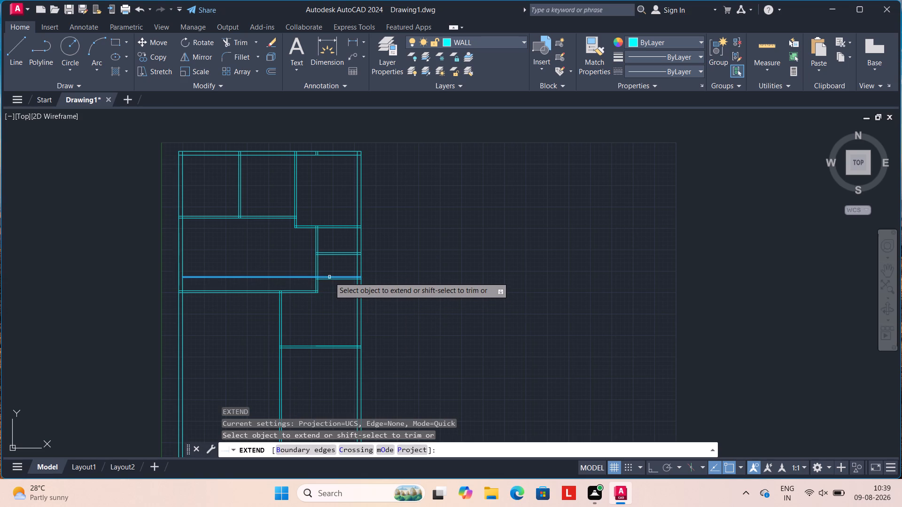
click(329, 277)
click(328, 280)
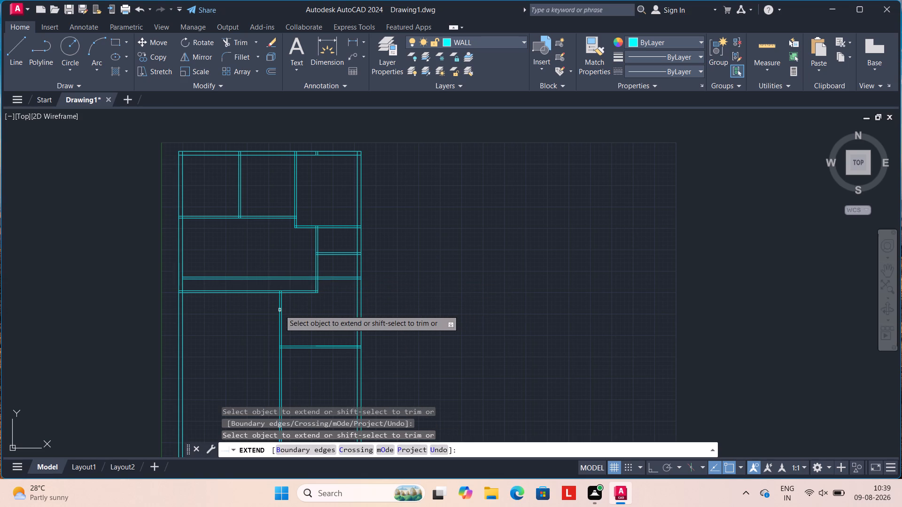
Extend both lines of the long vertical partition upward to the extended small rooms' bottom partition.
click(279, 310)
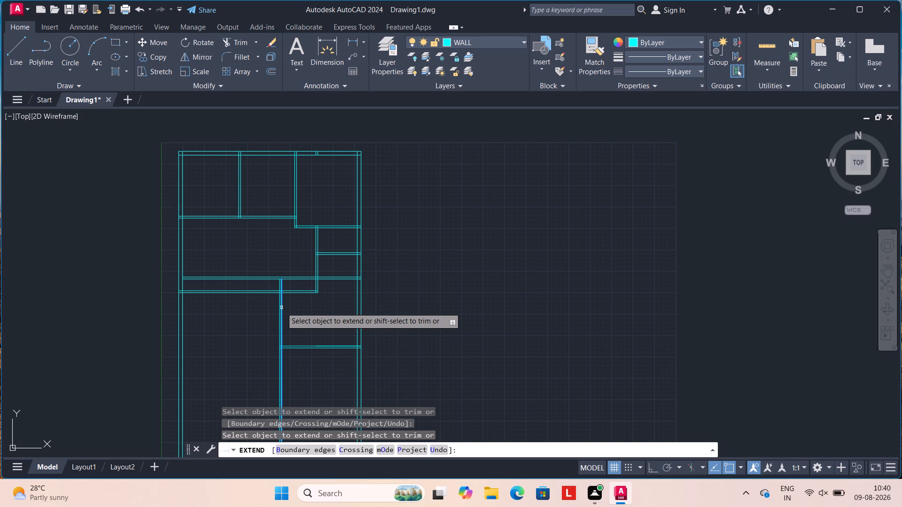
click(281, 307)
click(280, 284)
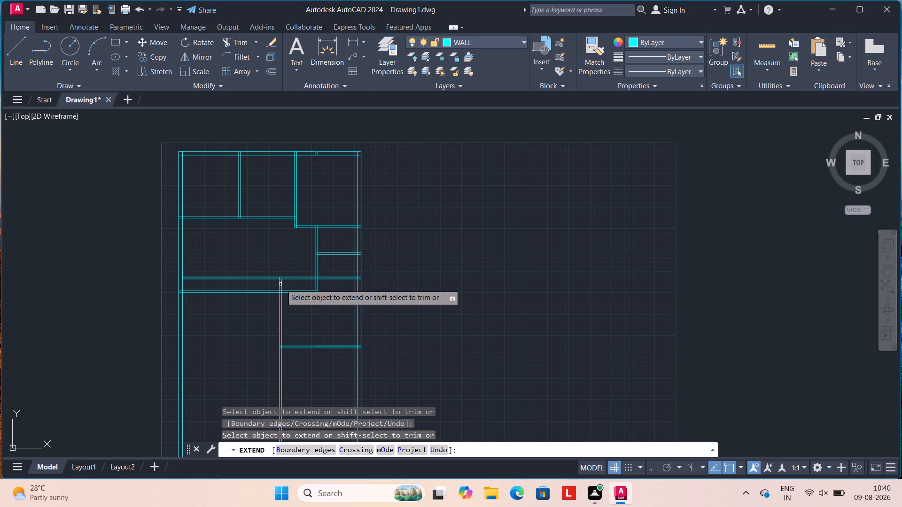
click(282, 284)
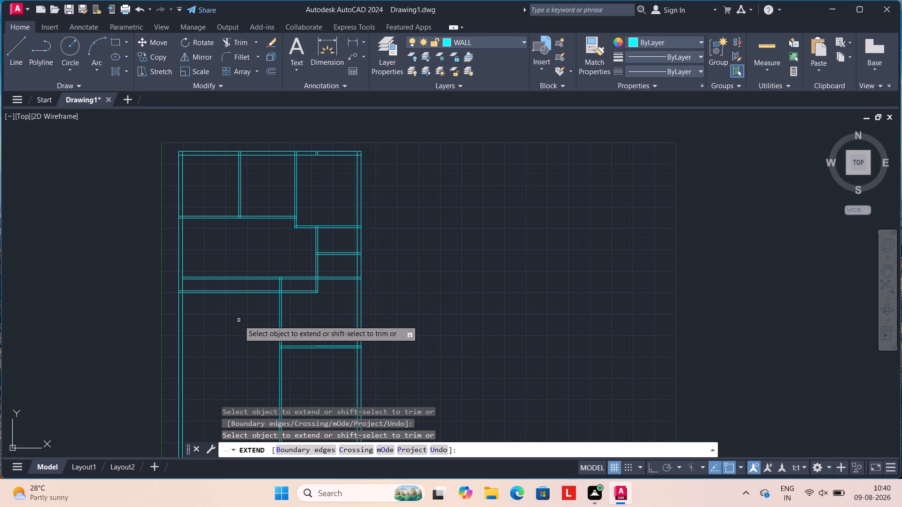
key(Escape)
key(Escape)
key(Escape)
key(Escape)
Trim the two extended horizontal lines between the left exterior wall and the long vertical partition.
text(TR)
key(Return)
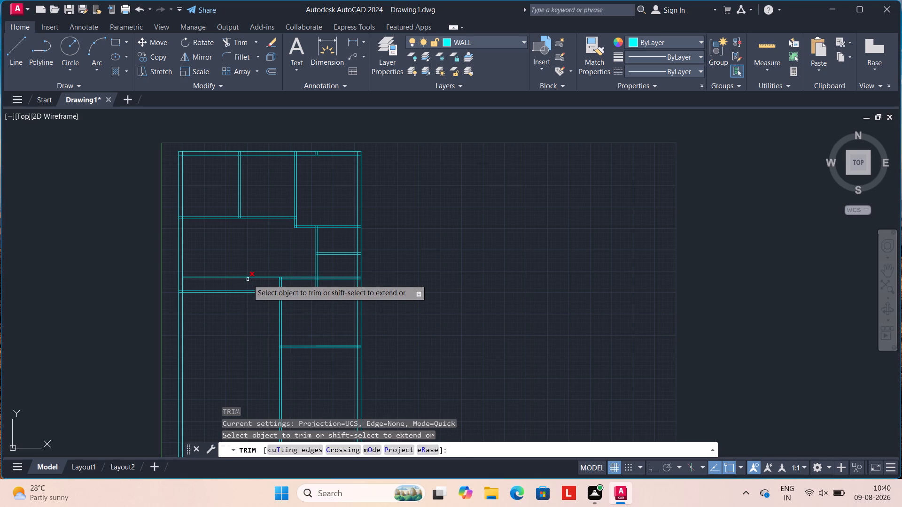
click(248, 279)
click(250, 276)
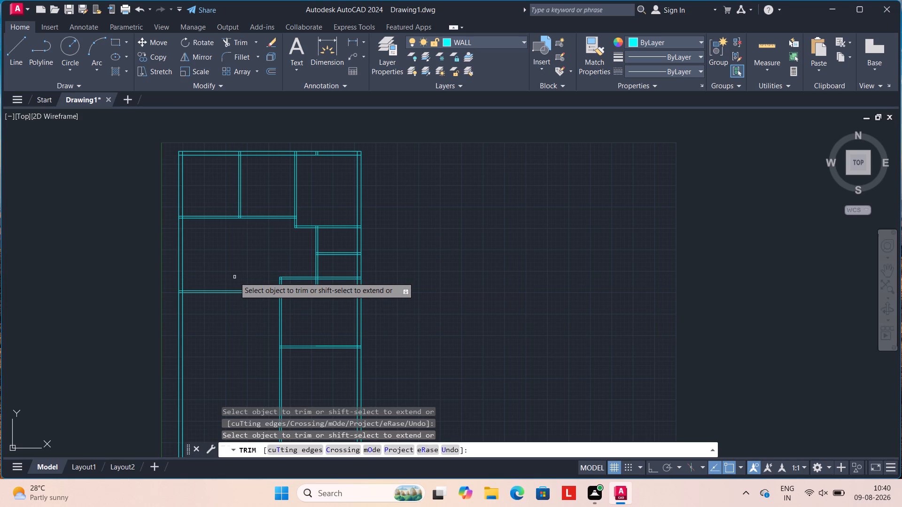
Trim the middle room's bottom wall beyond the long vertical partition and the small rooms' side partition below their bottom wall.
scroll(234, 277, down, 1)
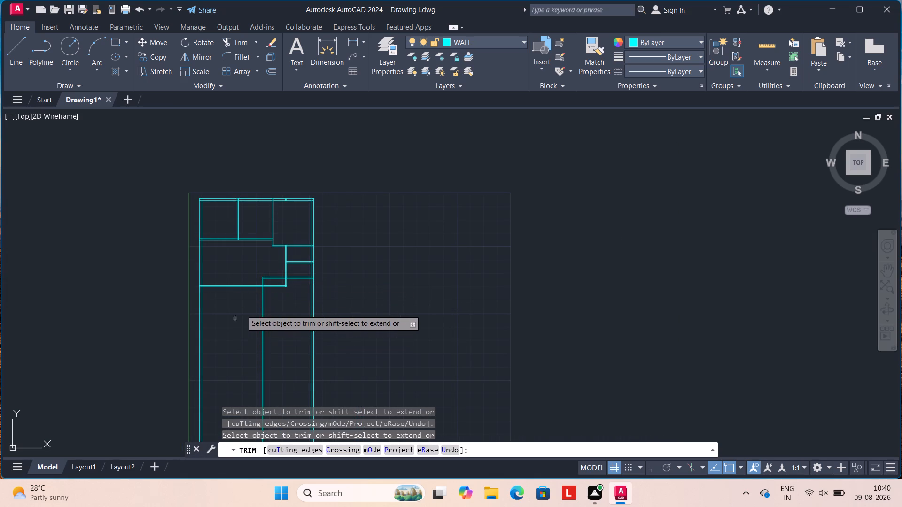
drag(274, 285, 274, 290)
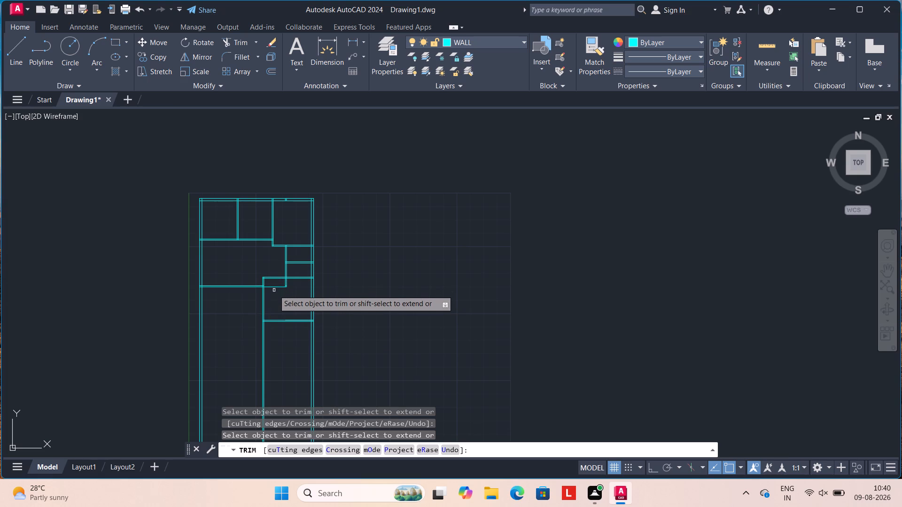
click(274, 287)
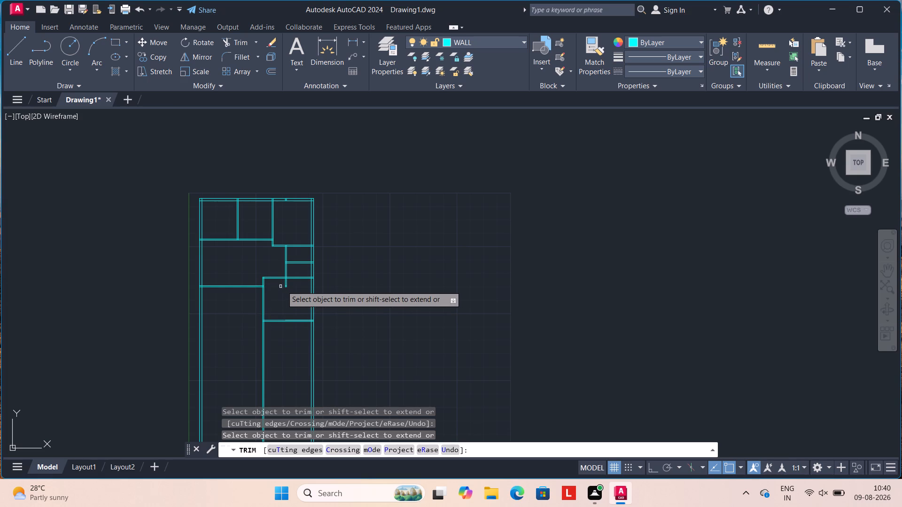
click(284, 285)
click(285, 284)
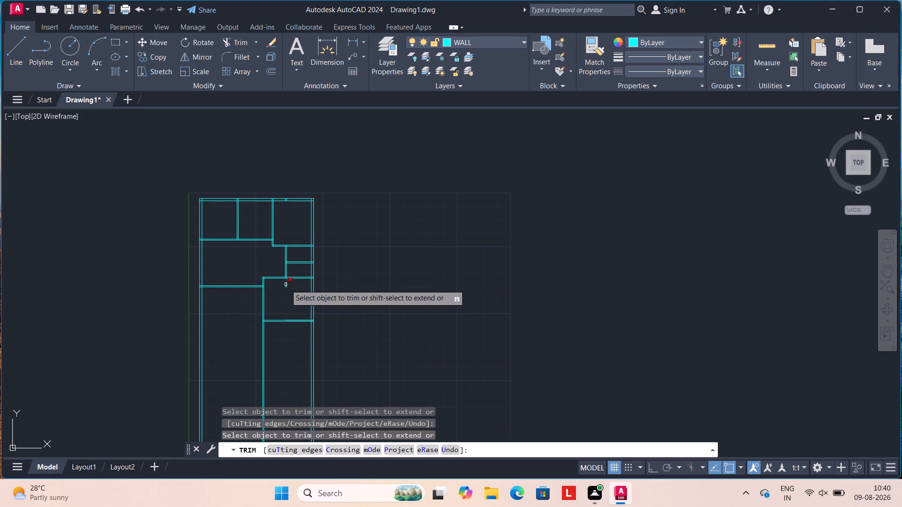
click(286, 284)
click(286, 286)
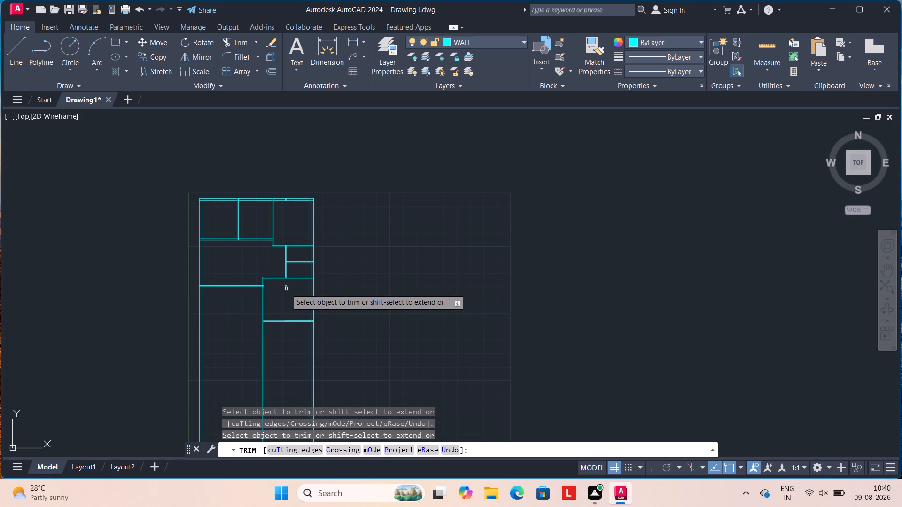
click(286, 288)
click(286, 287)
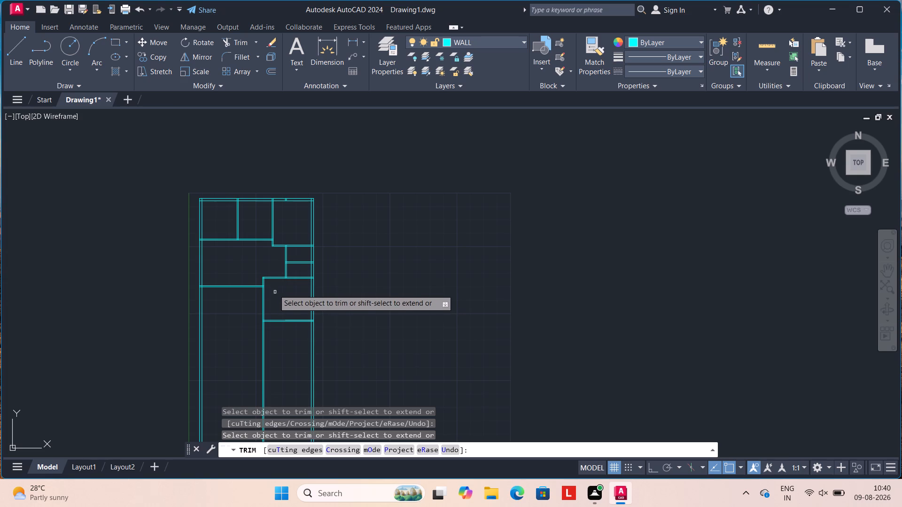
scroll(224, 307, up, 3)
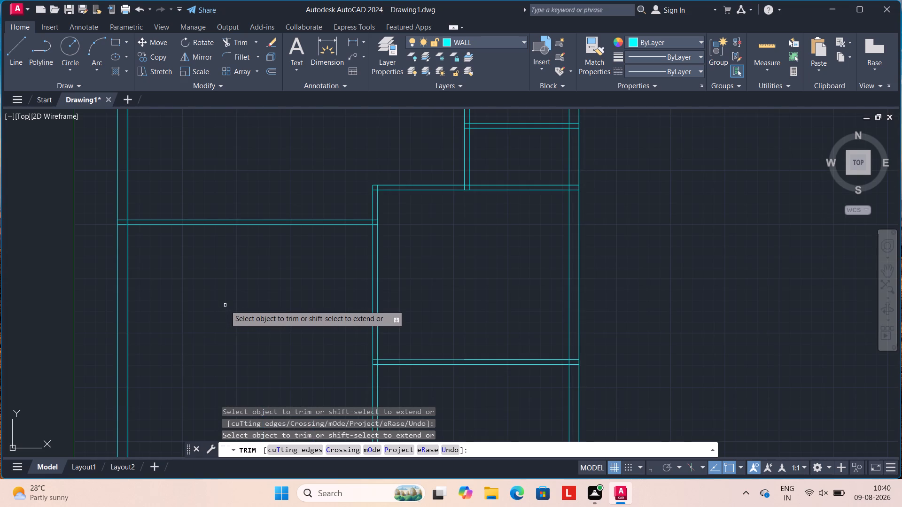
scroll(225, 305, down, 2)
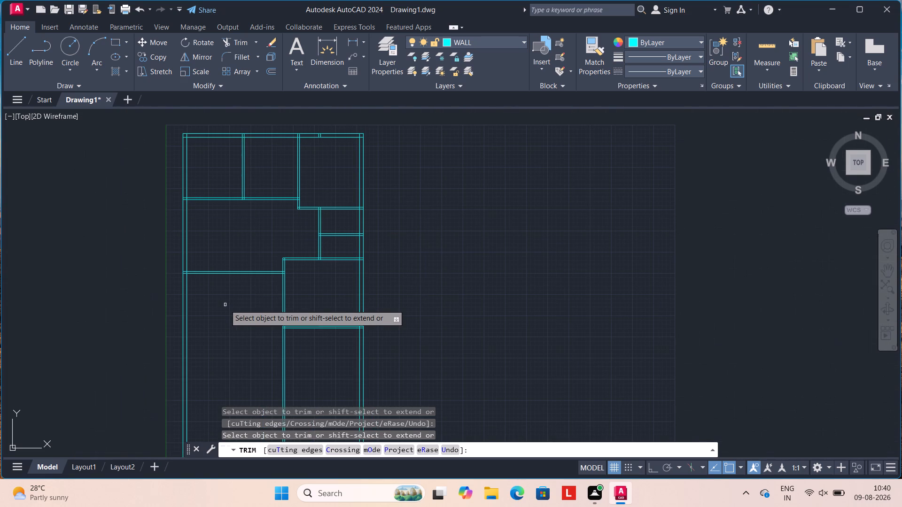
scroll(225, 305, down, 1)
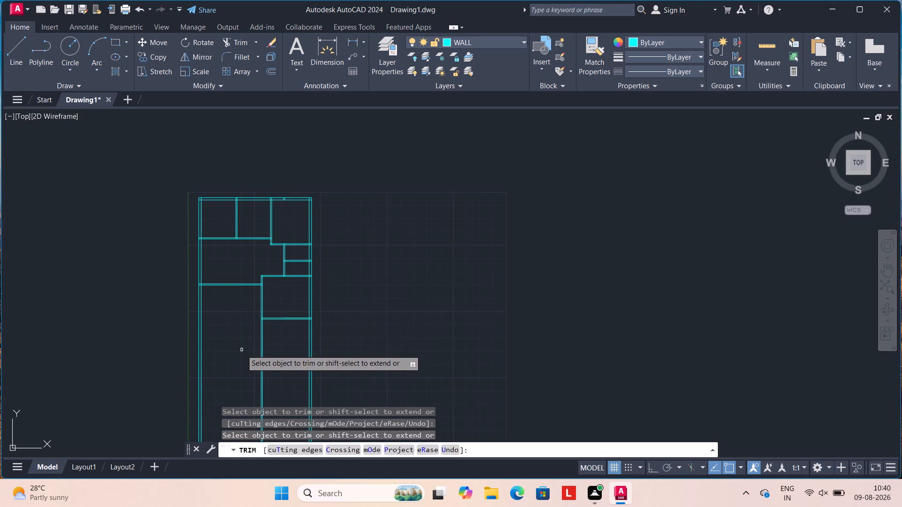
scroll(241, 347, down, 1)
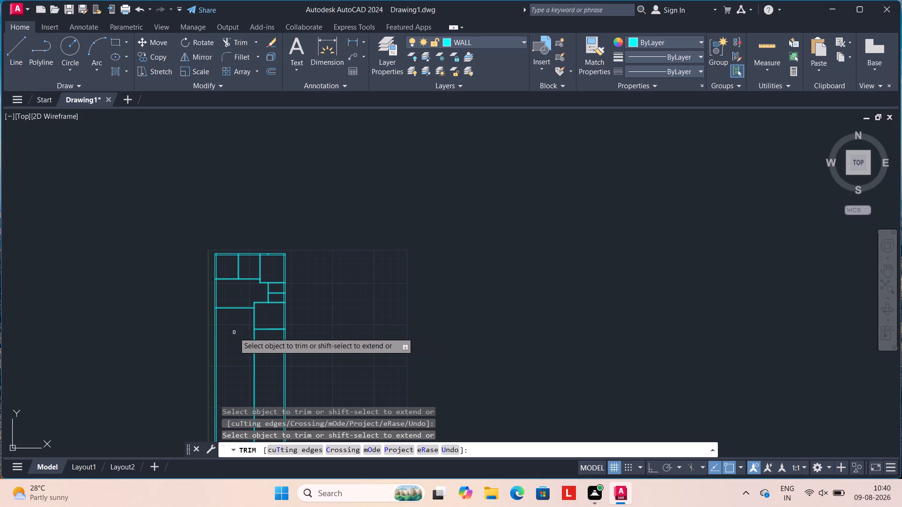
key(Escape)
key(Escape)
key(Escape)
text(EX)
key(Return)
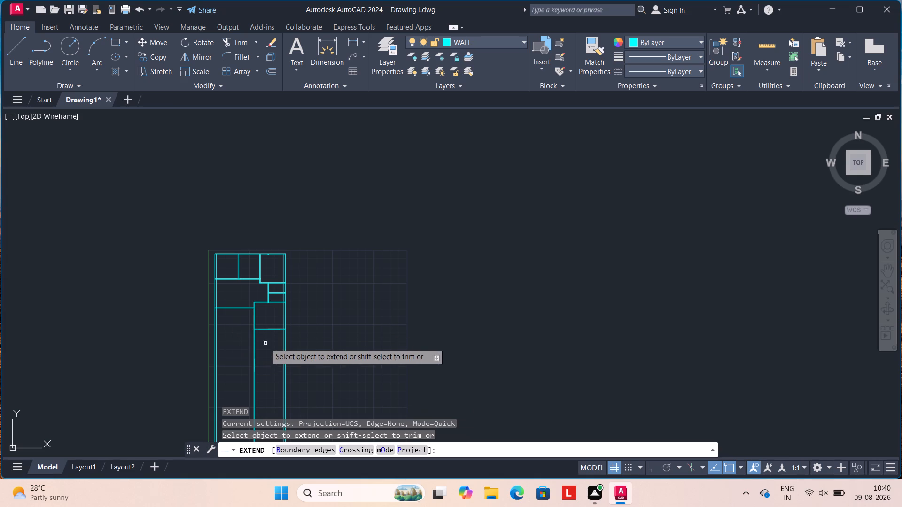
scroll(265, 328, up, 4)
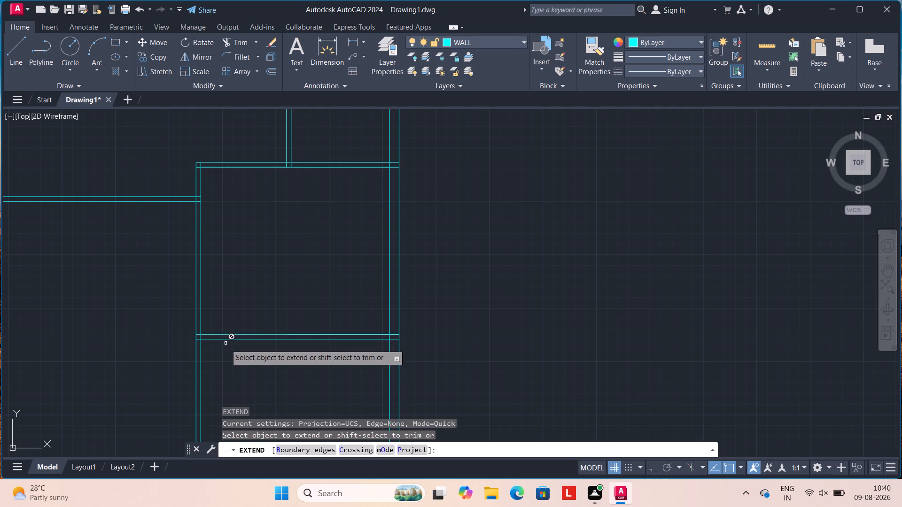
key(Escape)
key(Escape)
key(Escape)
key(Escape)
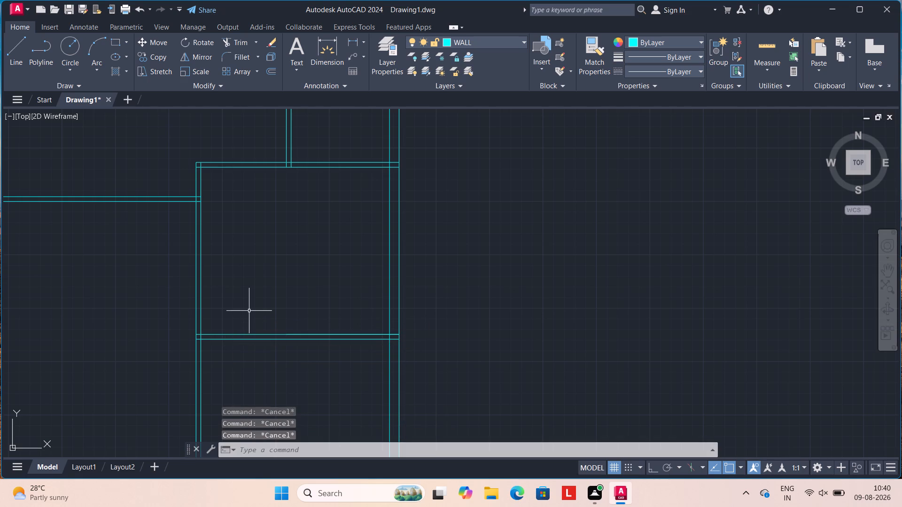
Extend both lines of the wall below the right-hand middle room across to the outer line of the left exterior wall.
text(EX)
key(Return)
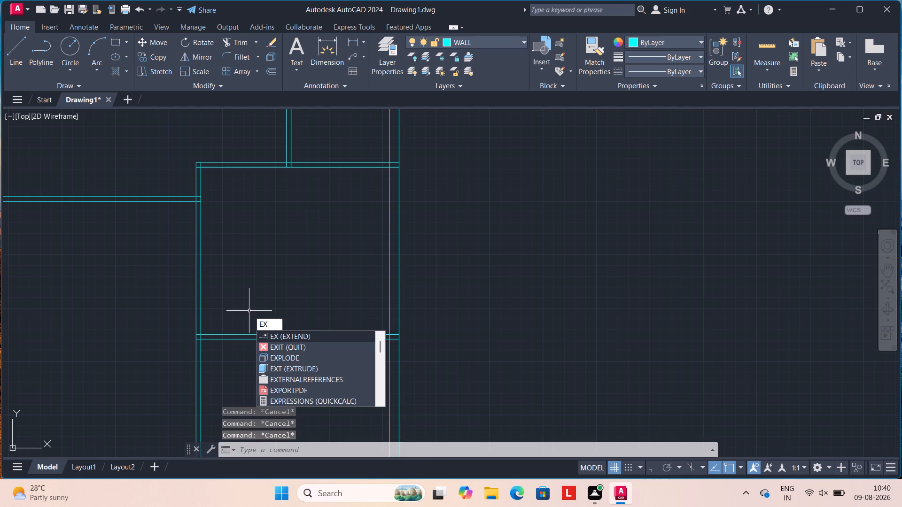
scroll(205, 334, down, 1)
click(209, 332)
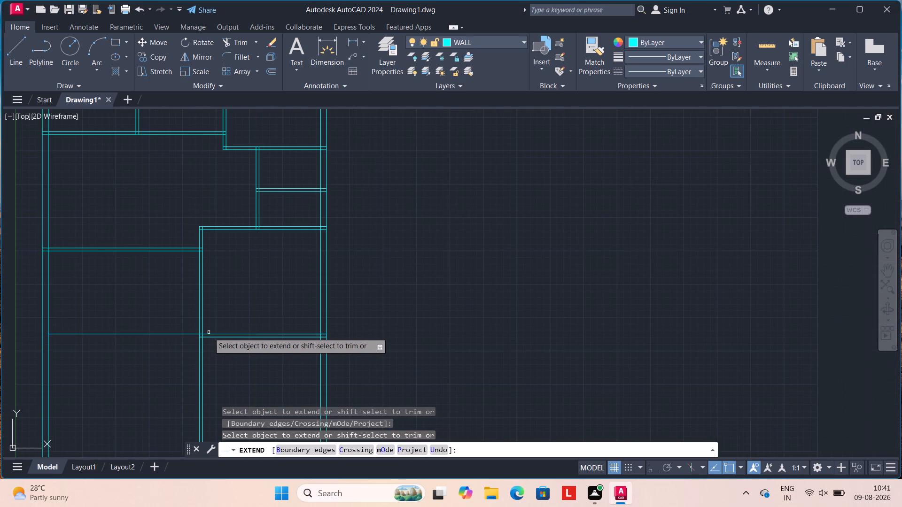
click(208, 337)
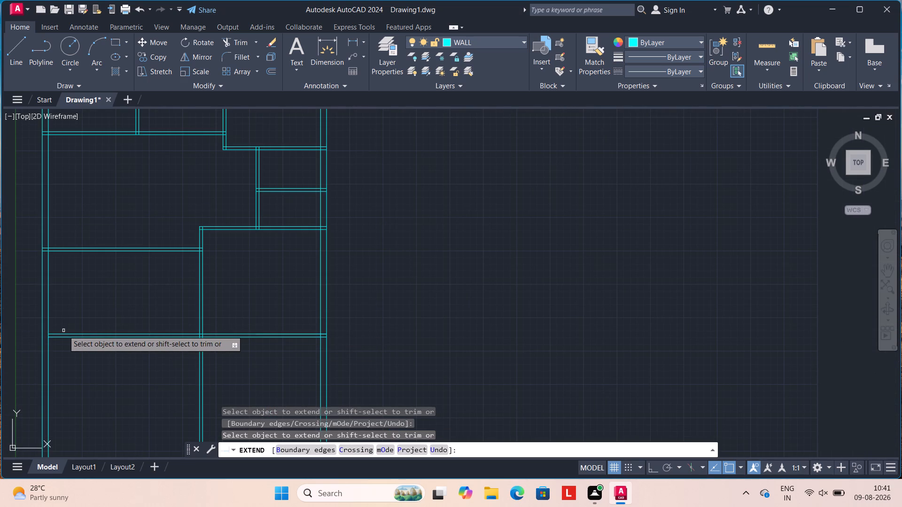
click(62, 333)
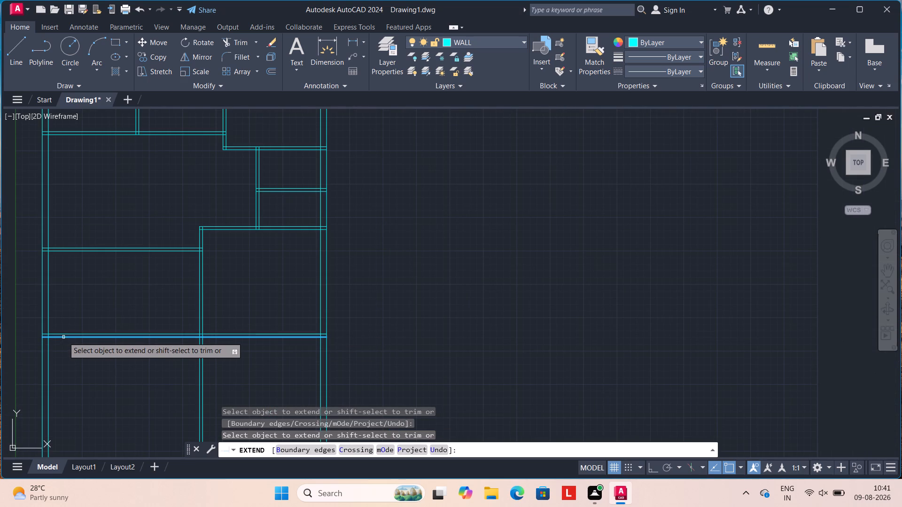
click(63, 337)
scroll(106, 367, down, 1)
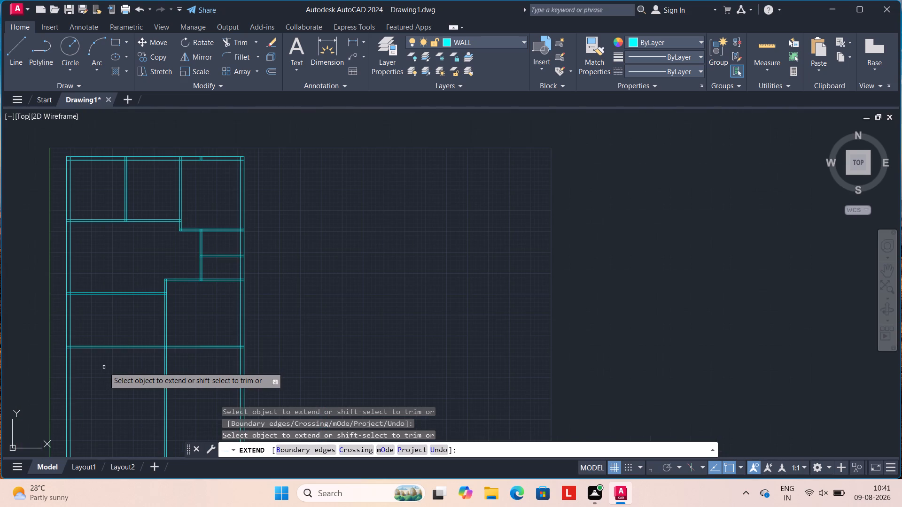
key(Escape)
key(Escape)
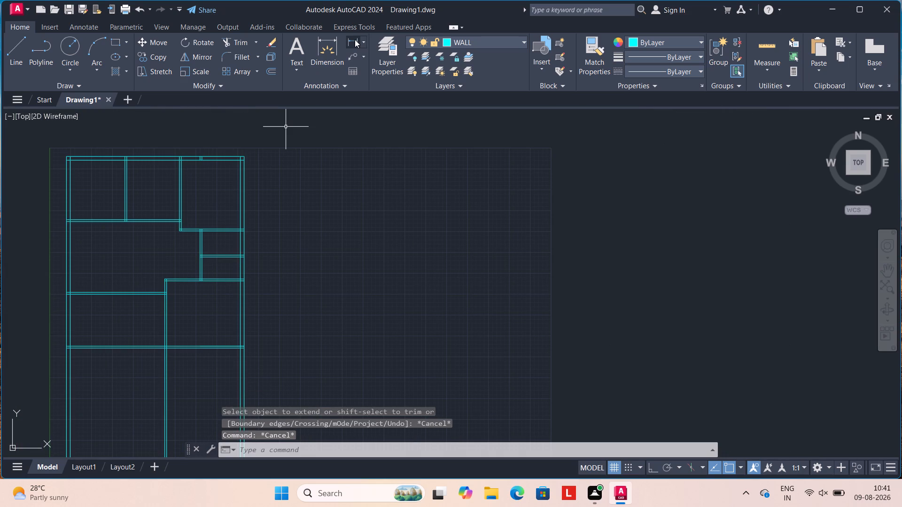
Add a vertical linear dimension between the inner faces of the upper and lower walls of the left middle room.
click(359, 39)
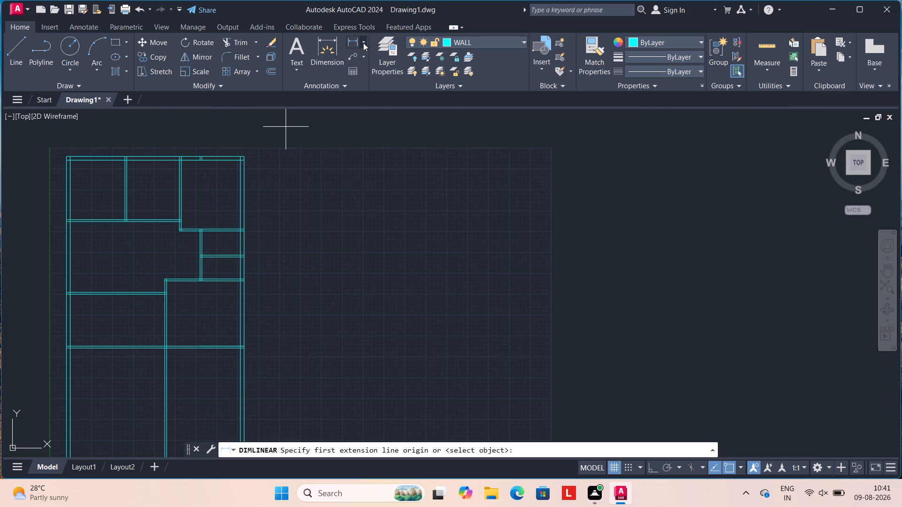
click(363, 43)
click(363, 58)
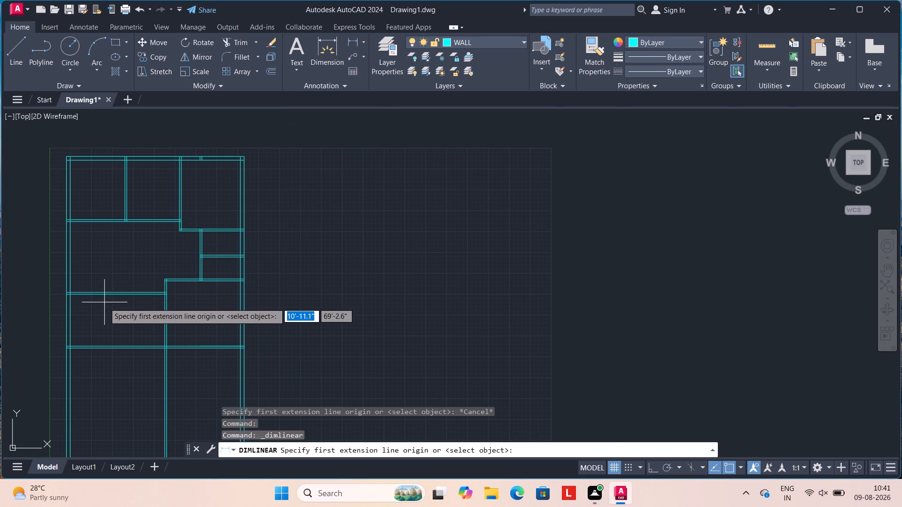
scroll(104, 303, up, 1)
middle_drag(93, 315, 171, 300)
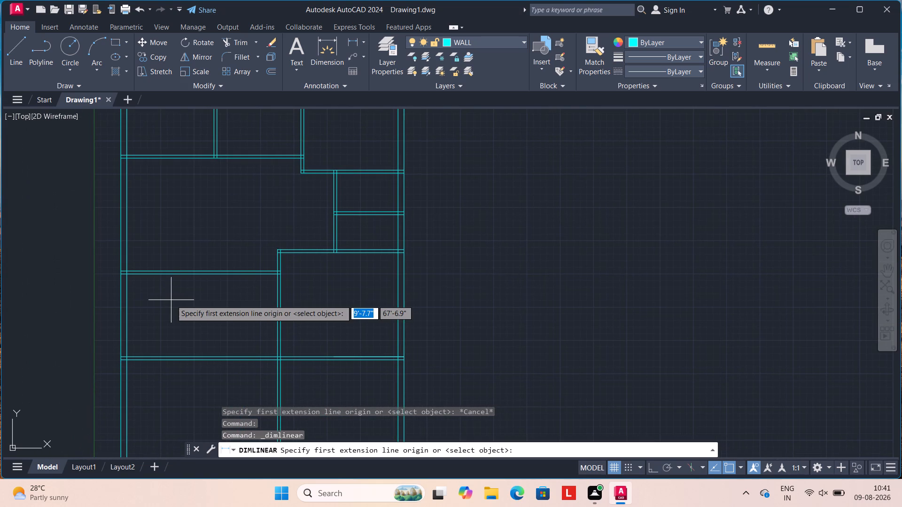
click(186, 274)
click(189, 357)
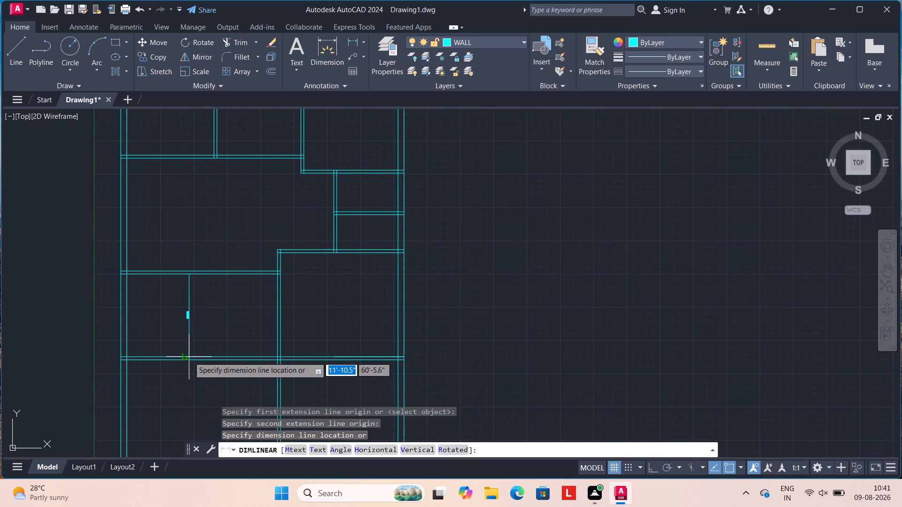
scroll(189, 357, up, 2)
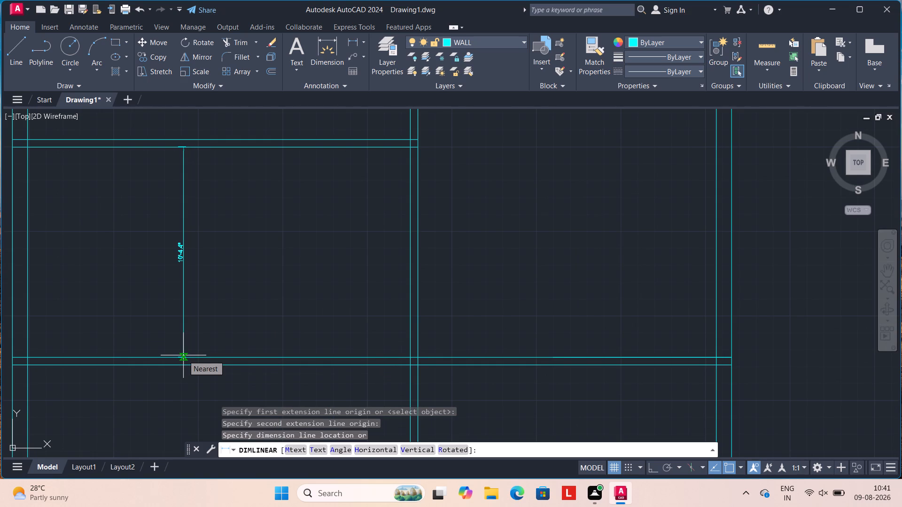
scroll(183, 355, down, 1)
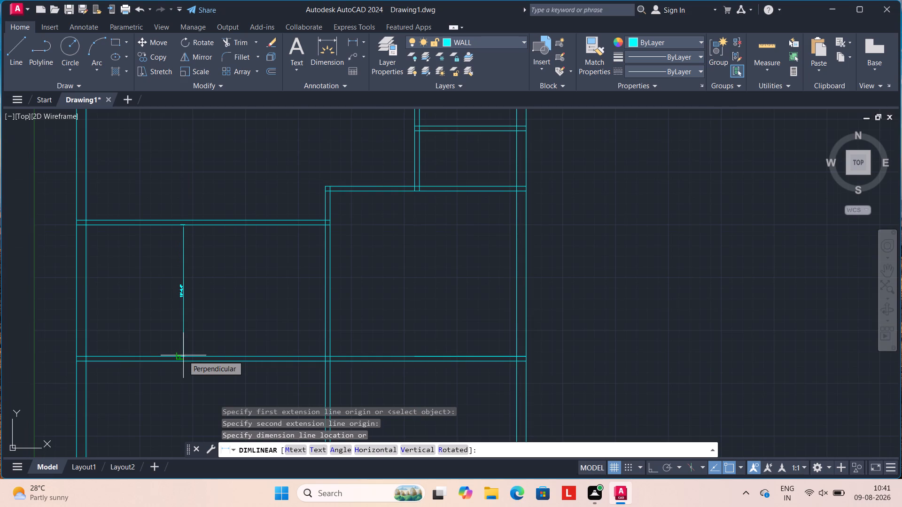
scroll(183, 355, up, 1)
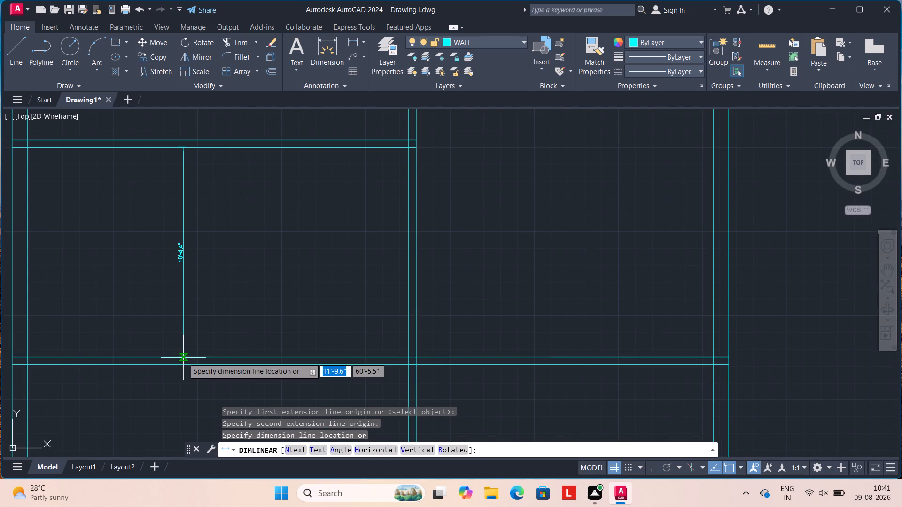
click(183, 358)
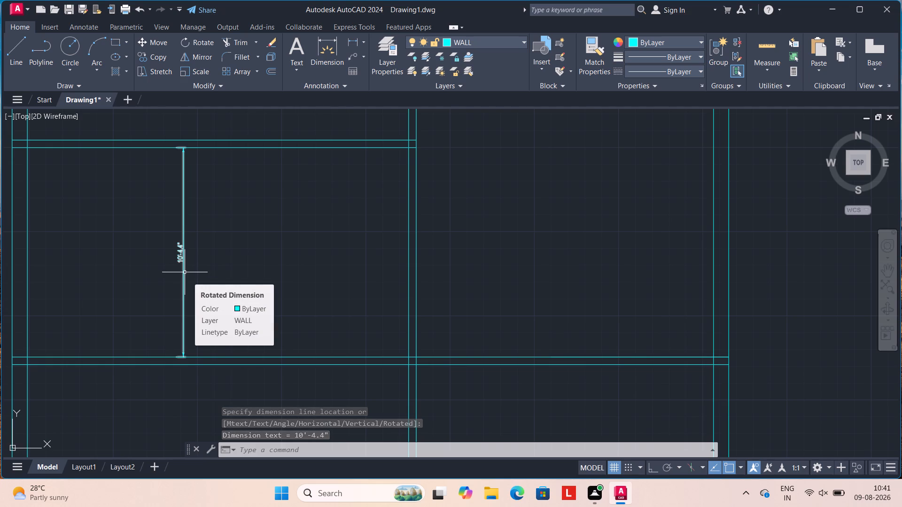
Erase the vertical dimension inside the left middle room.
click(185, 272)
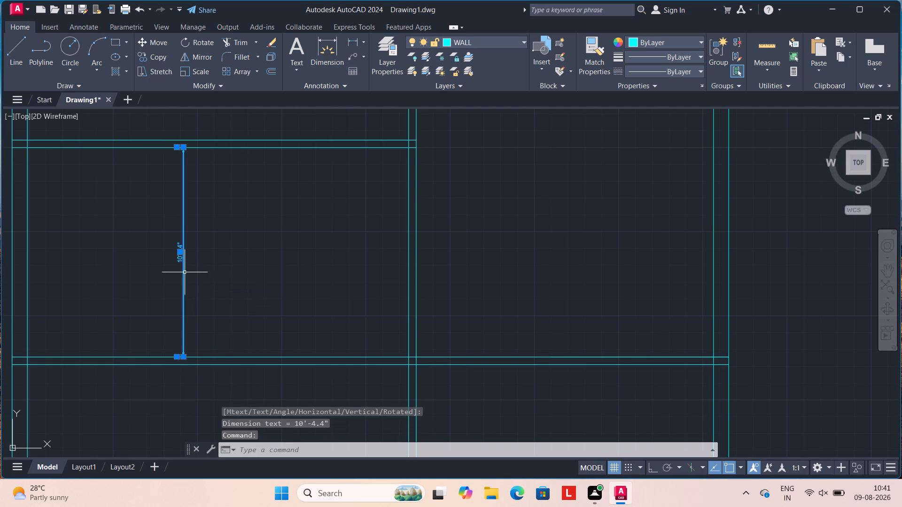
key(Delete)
Measure the clear height of the right-hand middle room between its upper and lower walls with a linear dimension.
scroll(185, 272, up, 1)
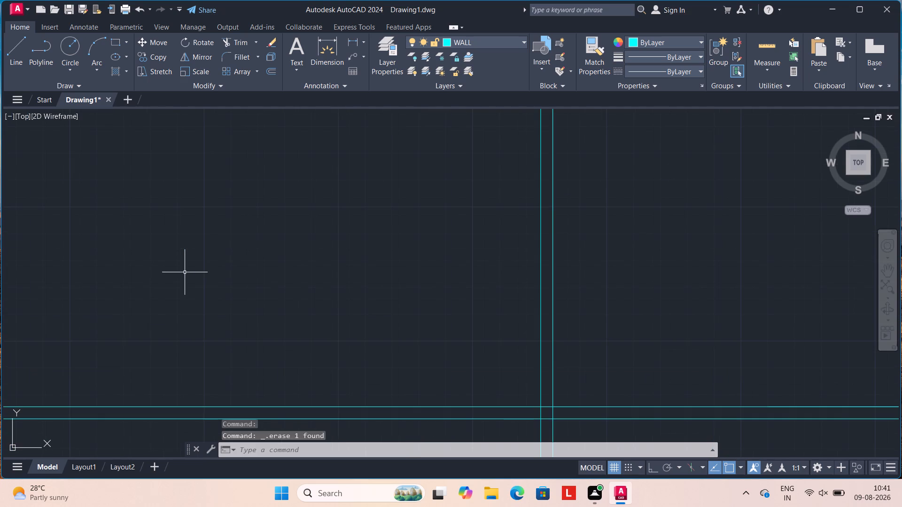
scroll(185, 272, down, 2)
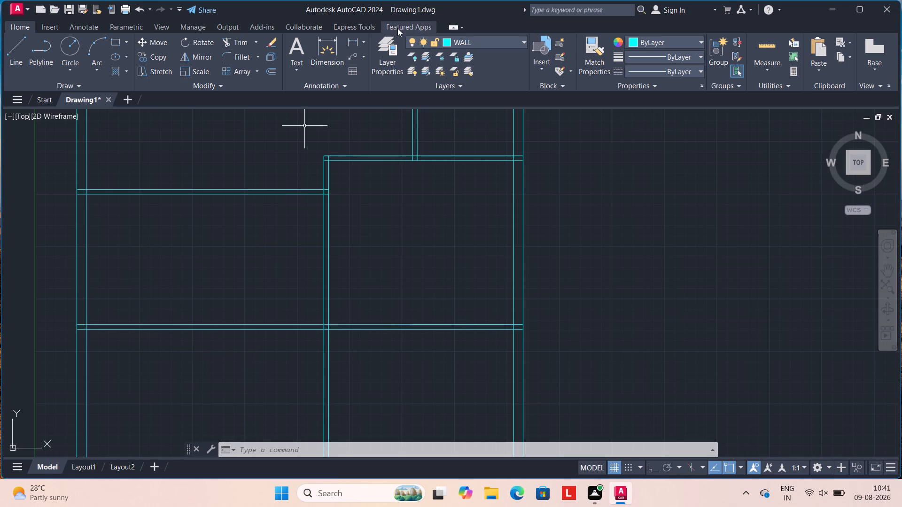
click(363, 40)
click(358, 57)
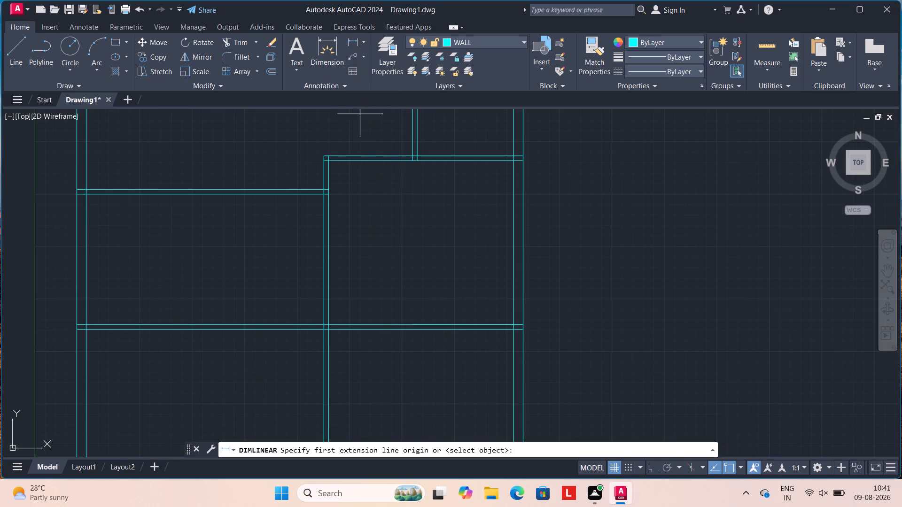
drag(391, 160, 391, 169)
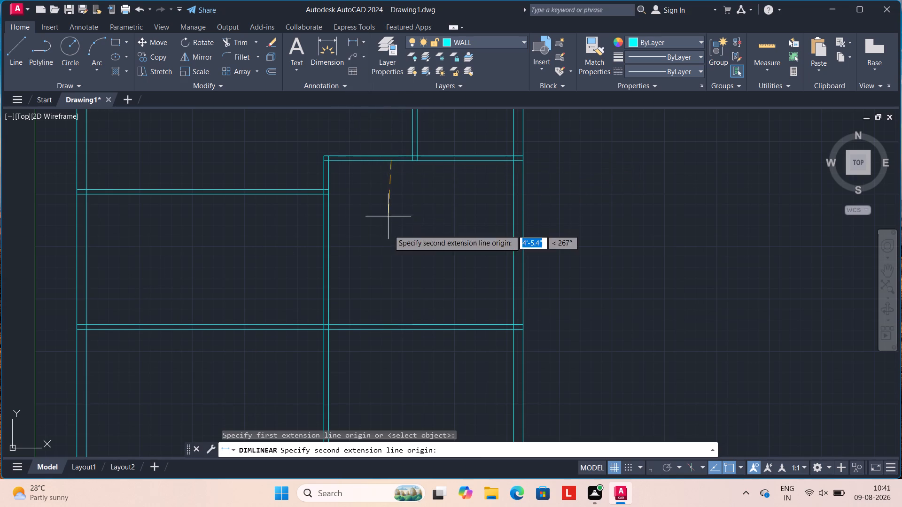
click(397, 324)
scroll(395, 324, up, 1)
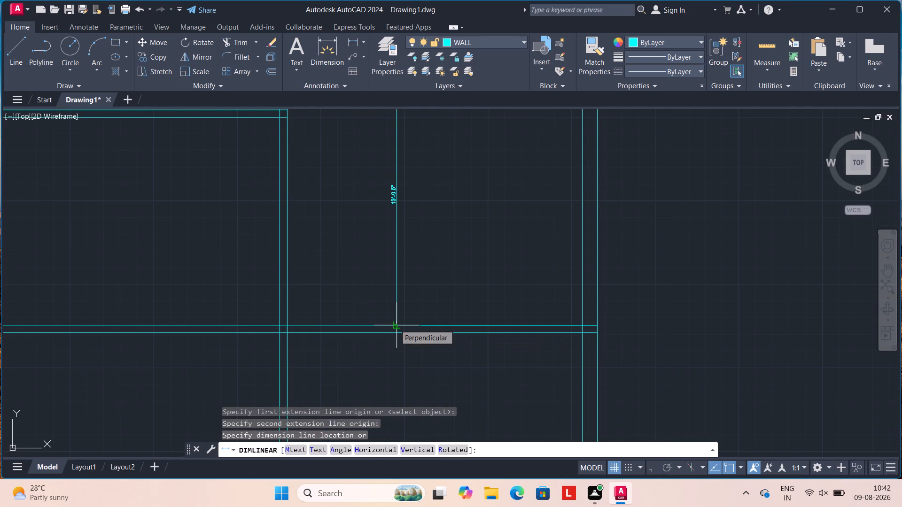
scroll(395, 324, down, 1)
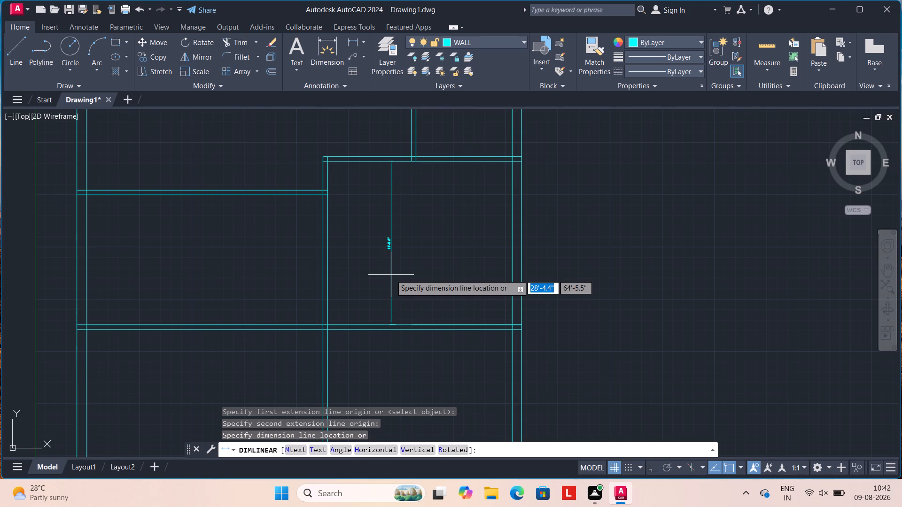
key(Escape)
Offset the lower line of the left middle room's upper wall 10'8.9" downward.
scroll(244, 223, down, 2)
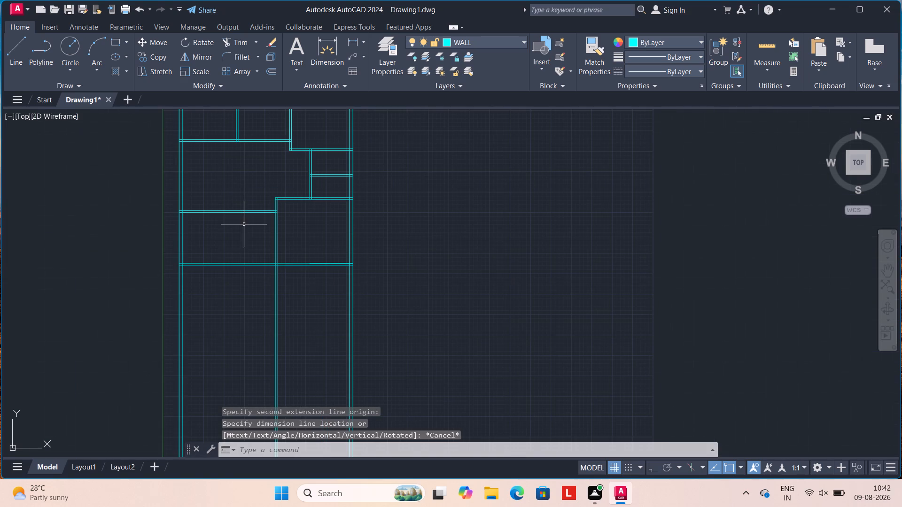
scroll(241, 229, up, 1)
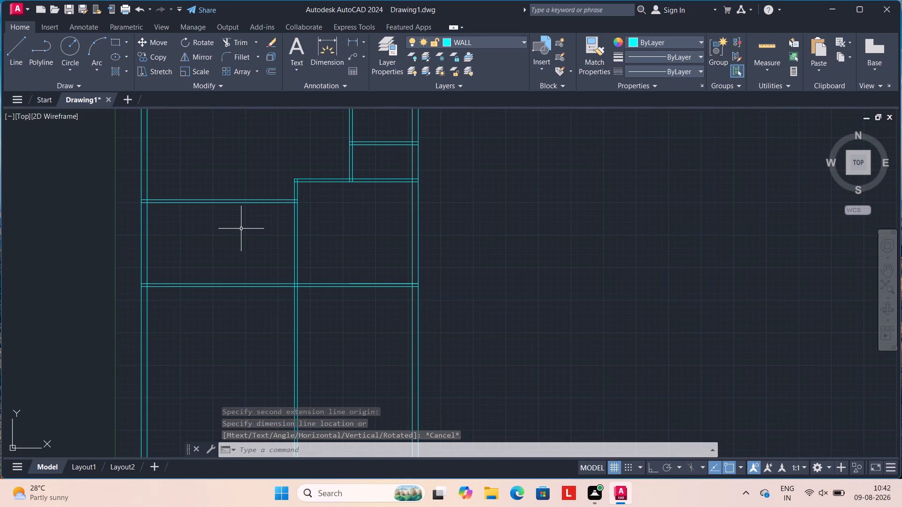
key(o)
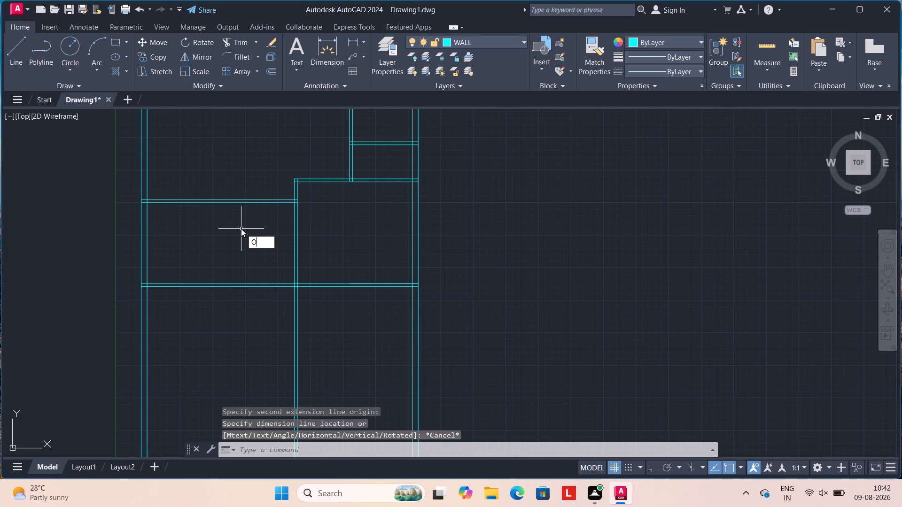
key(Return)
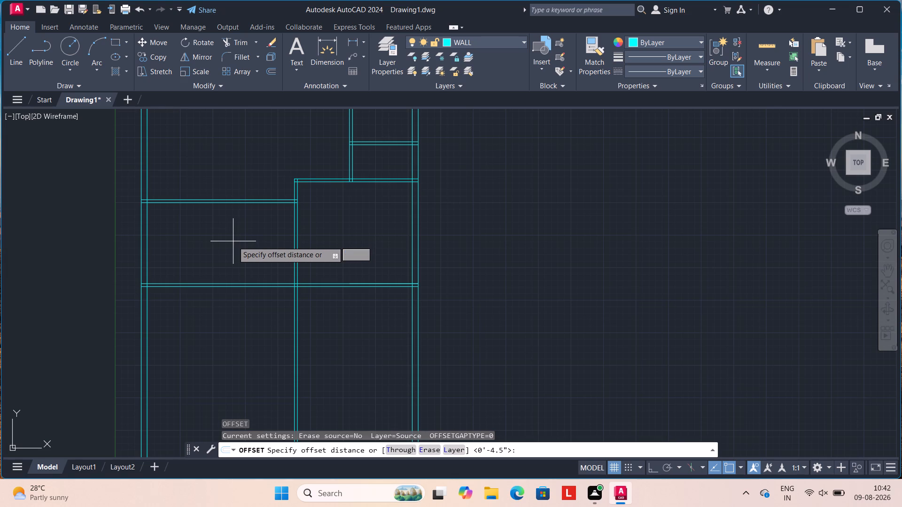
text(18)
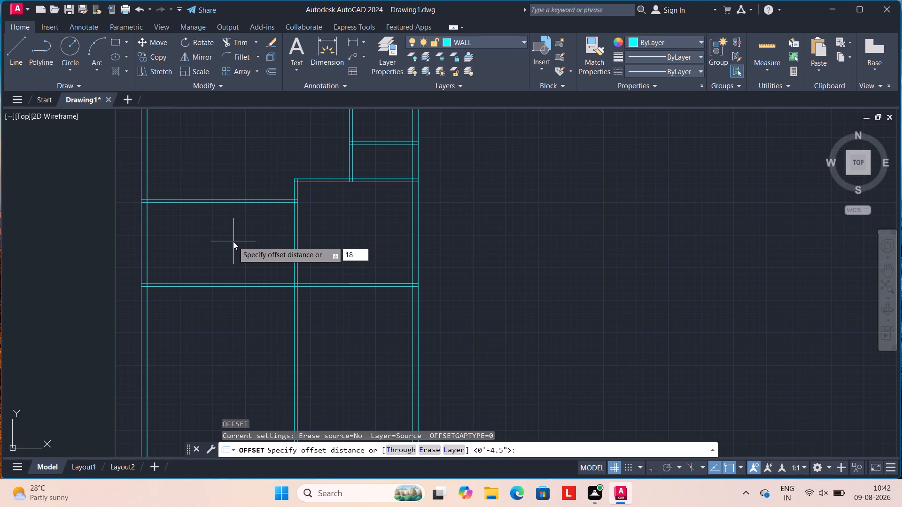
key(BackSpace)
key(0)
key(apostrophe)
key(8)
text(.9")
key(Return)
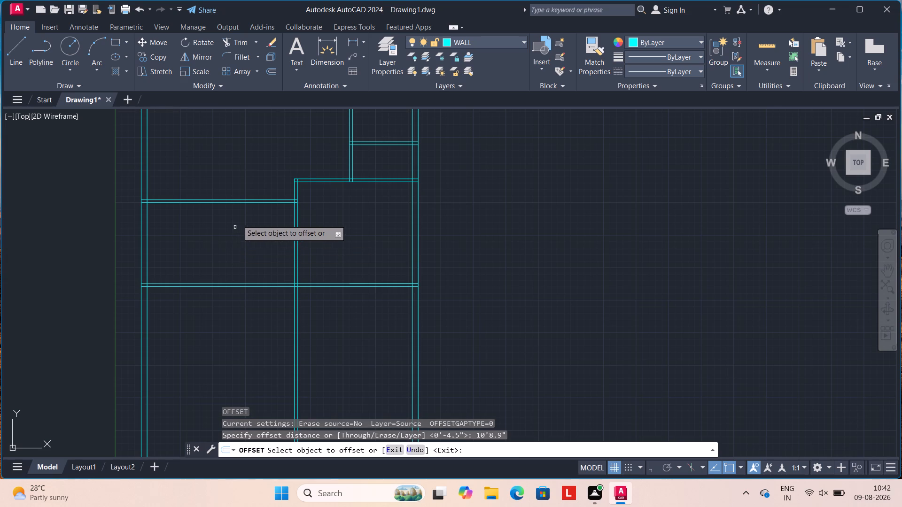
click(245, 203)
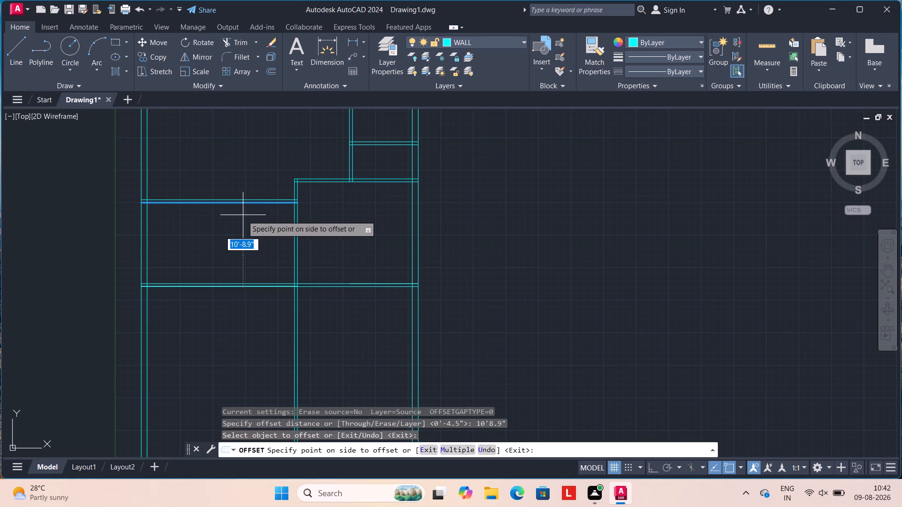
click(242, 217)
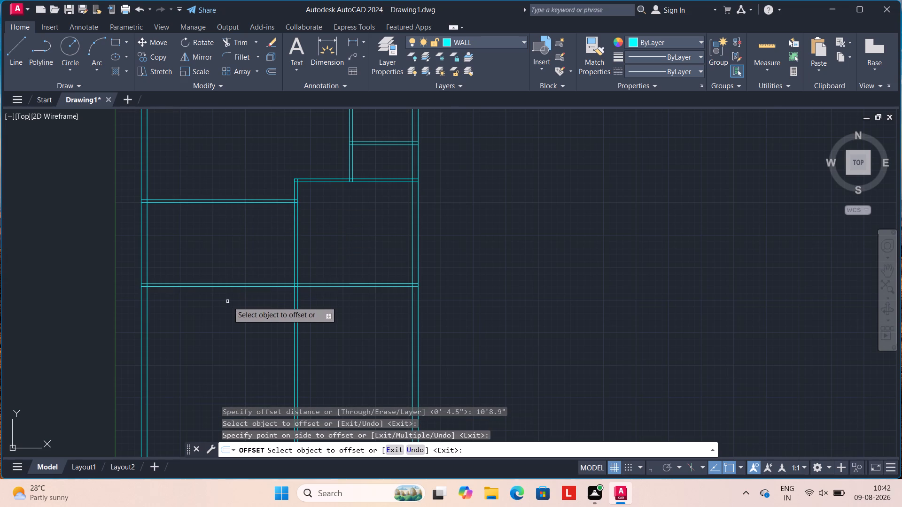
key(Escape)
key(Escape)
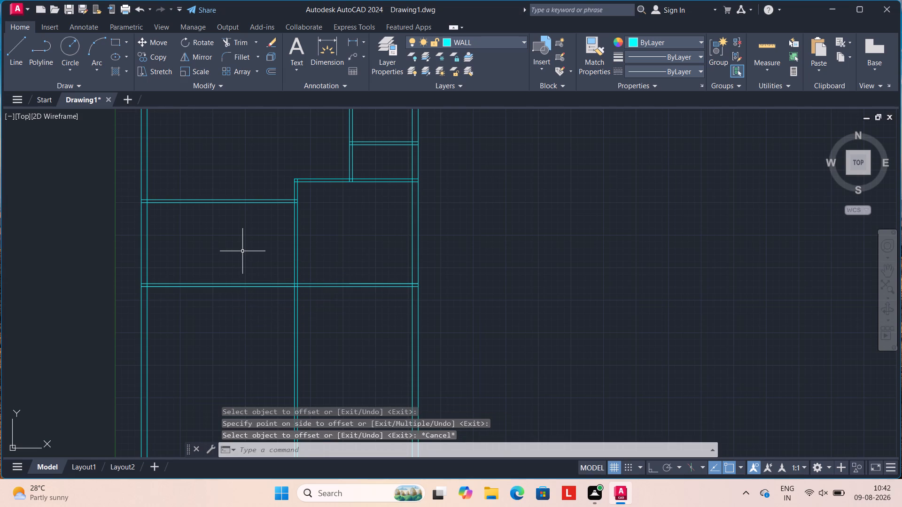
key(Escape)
Erase the overlapping lower lines of the wall below the two middle rooms, keeping its upper line.
scroll(256, 285, up, 2)
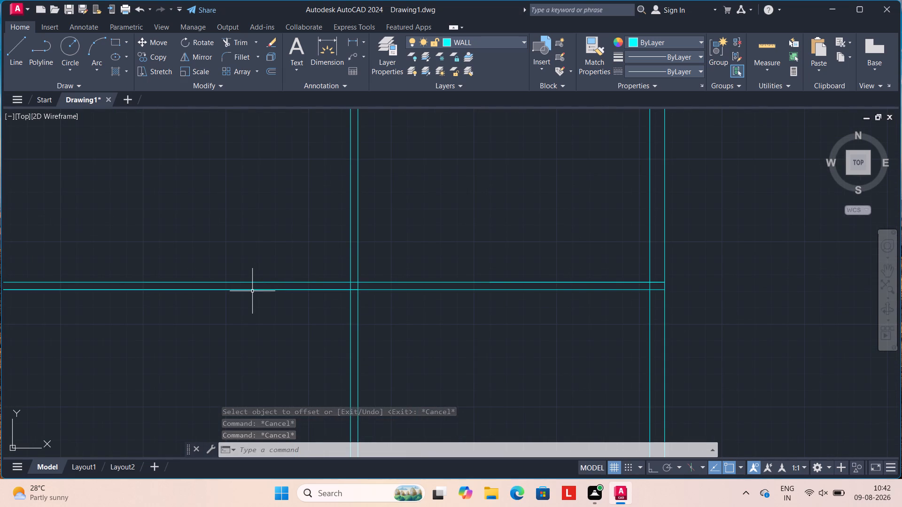
click(252, 291)
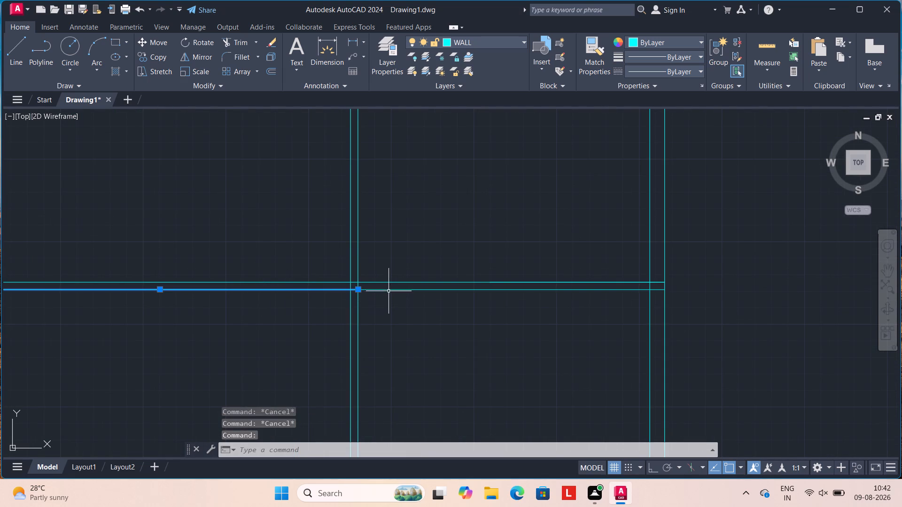
click(389, 289)
key(Delete)
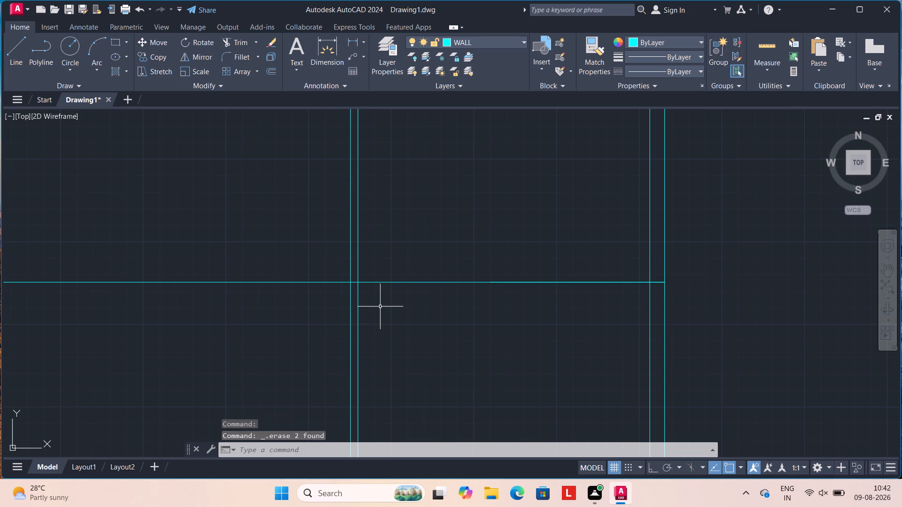
click(236, 282)
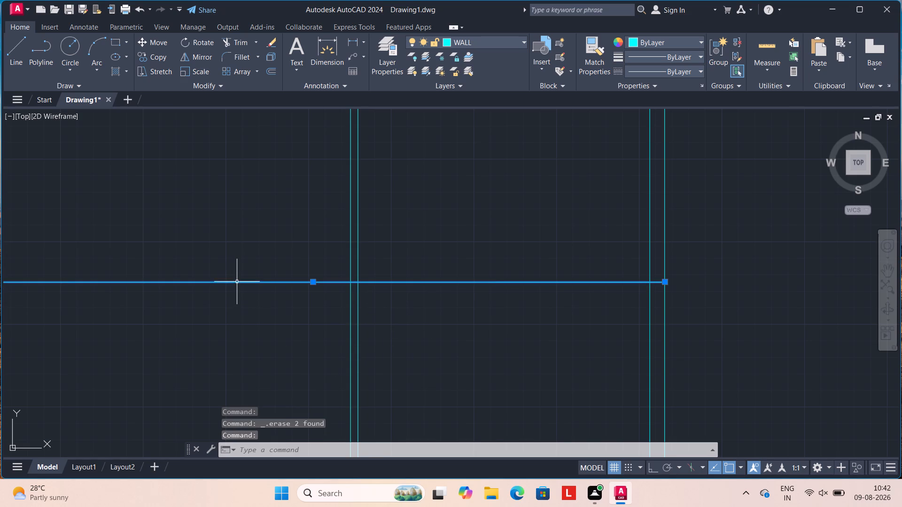
scroll(237, 284, down, 2)
key(Escape)
key(Escape)
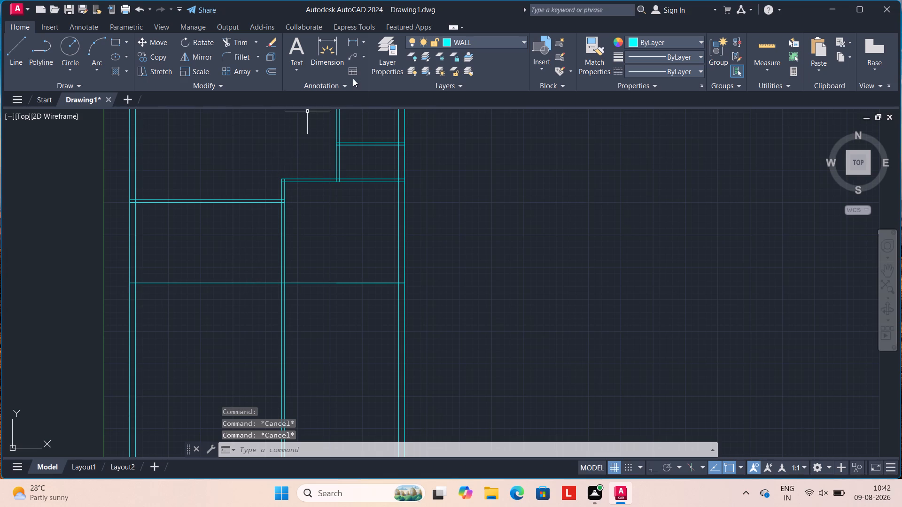
Offset the remaining line of the wall below the two middle rooms 9" downward.
key(o)
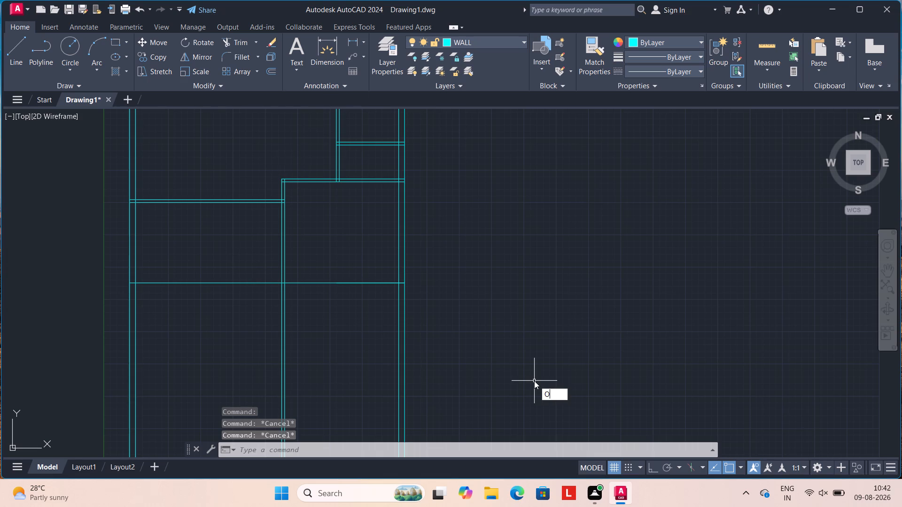
key(Return)
text(9")
key(Return)
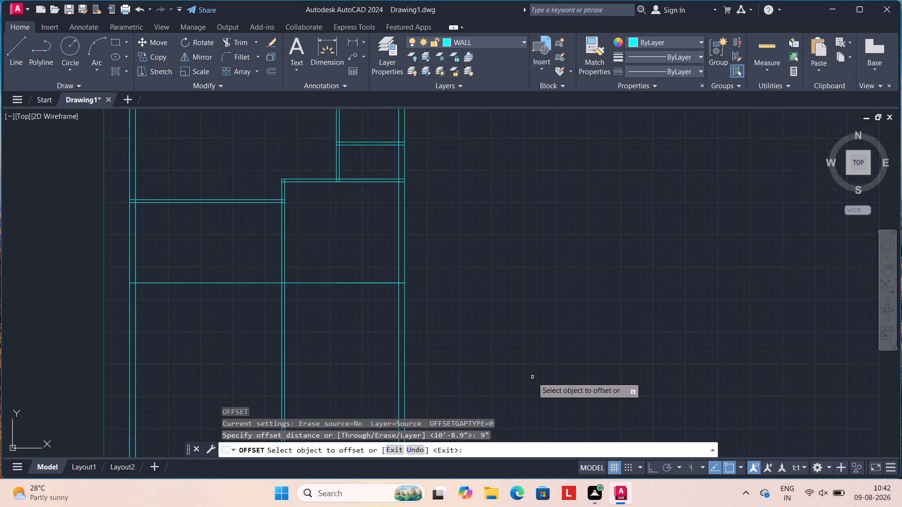
drag(210, 284, 205, 305)
click(204, 306)
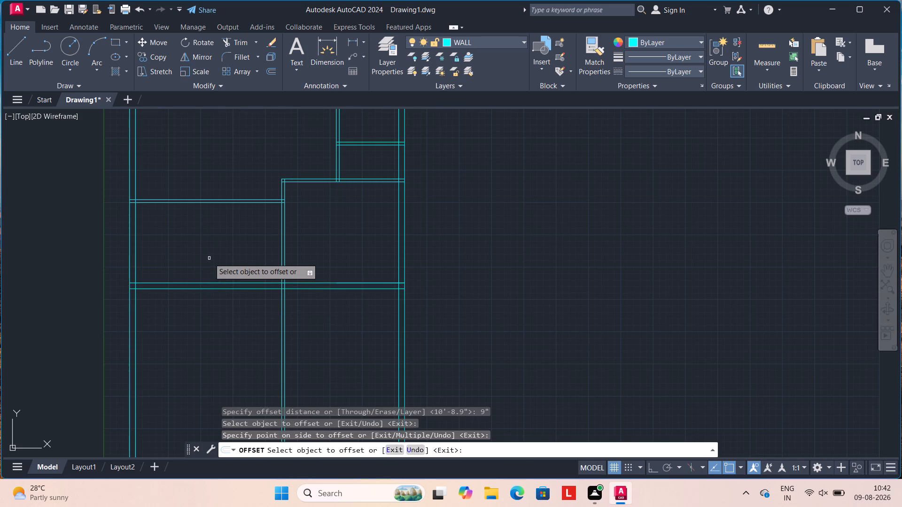
key(Escape)
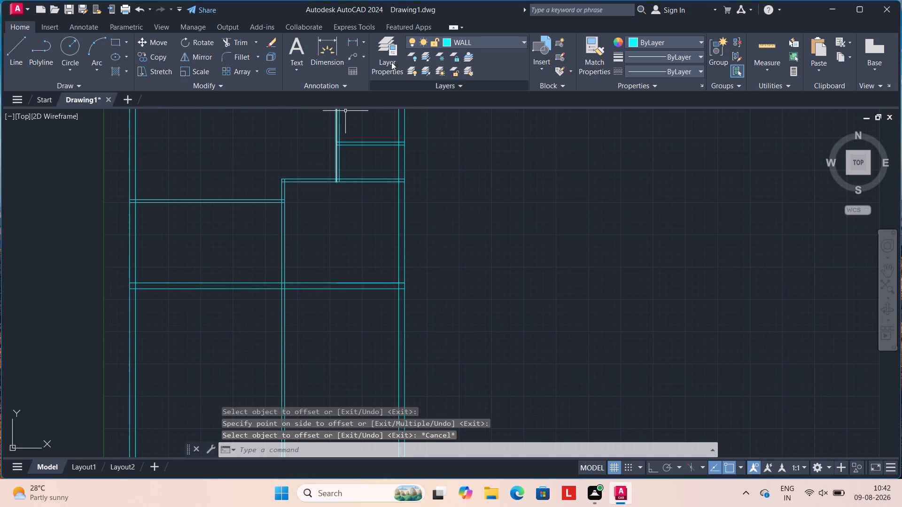
Measure the clear height of the right-hand middle room between its upper and lower walls with a linear dimension.
click(361, 40)
click(366, 53)
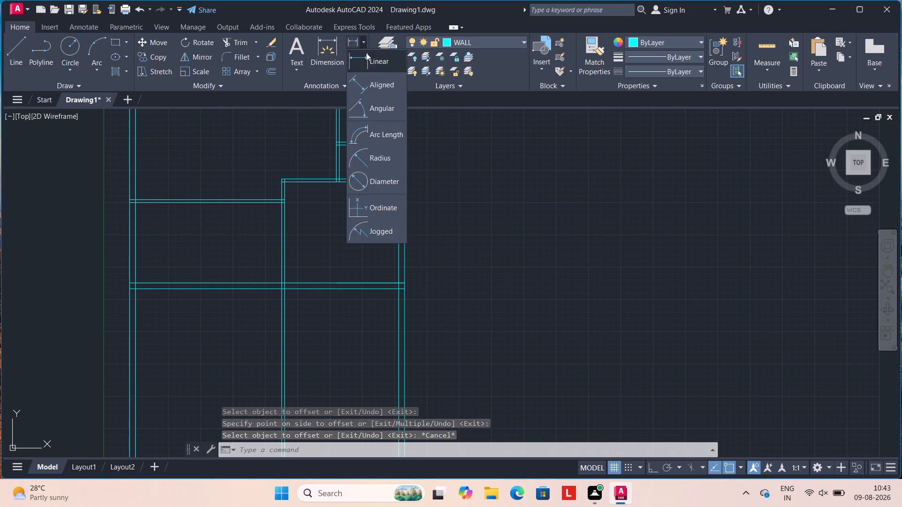
scroll(344, 175, up, 1)
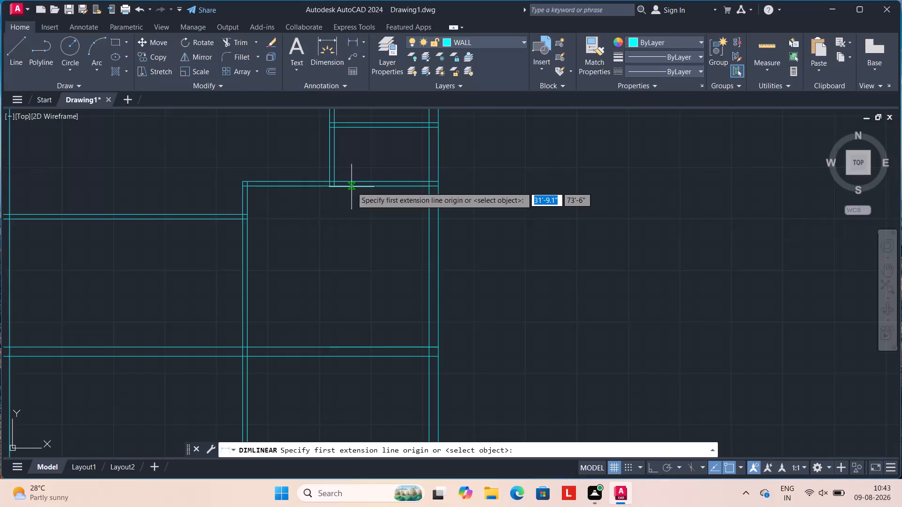
click(351, 186)
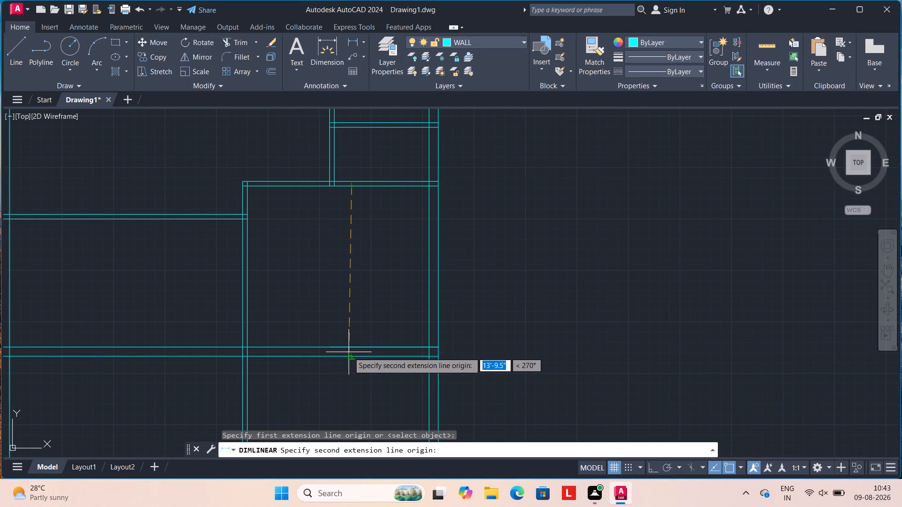
click(353, 345)
scroll(353, 345, up, 1)
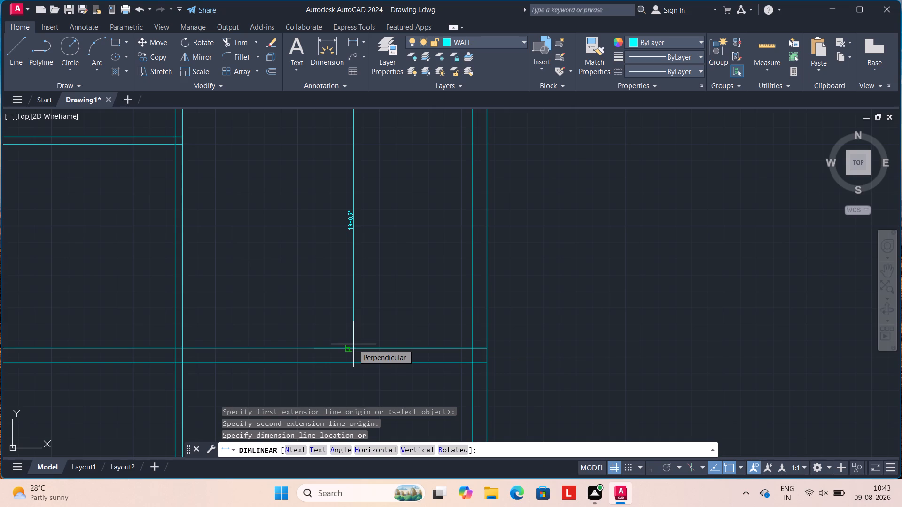
key(Escape)
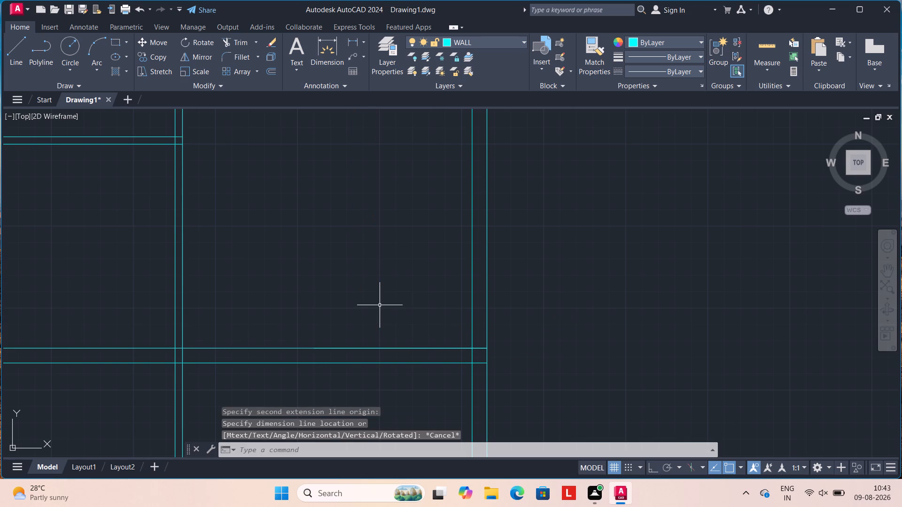
Trim away all the vertical wall lines that run below the new 9" bottom wall.
scroll(381, 312, down, 2)
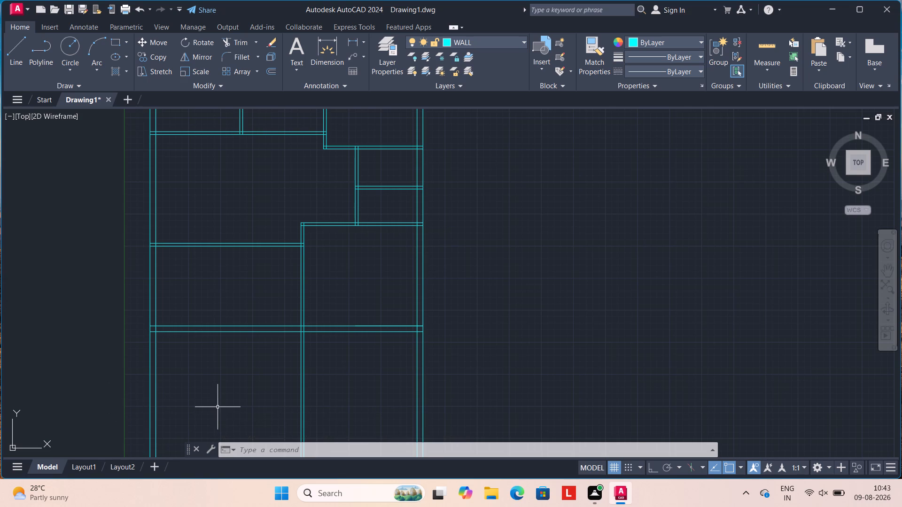
text(TR)
key(Return)
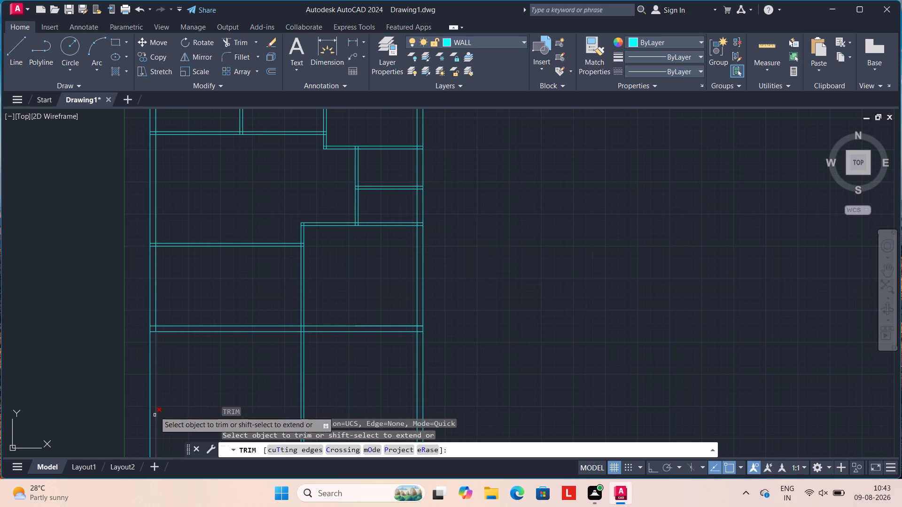
drag(137, 387, 380, 391)
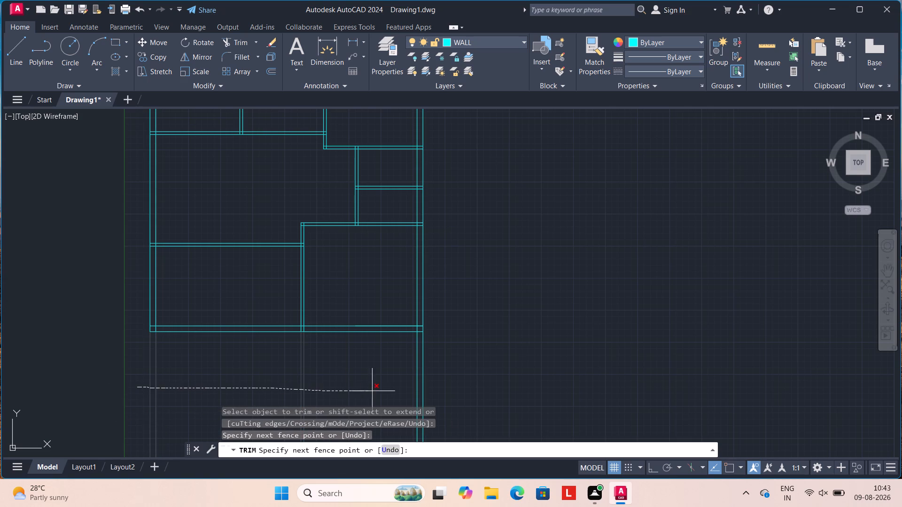
drag(380, 391, 462, 384)
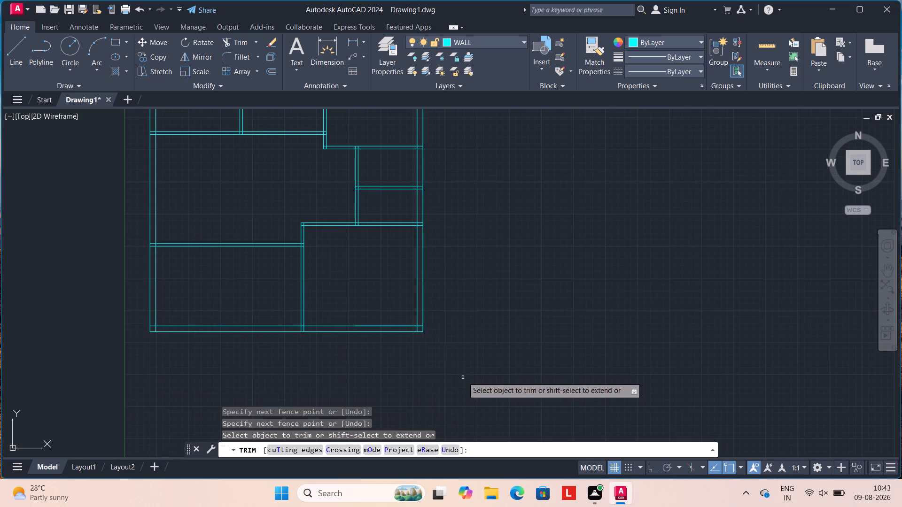
scroll(463, 377, down, 2)
key(Escape)
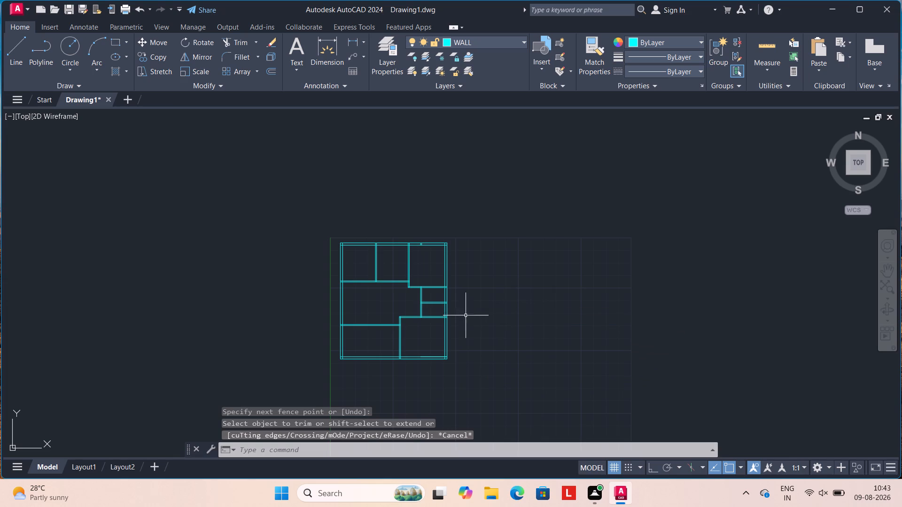
Offset the inner line of the top outer wall 4'3" downward across the upper rooms.
scroll(330, 293, up, 2)
scroll(331, 289, down, 1)
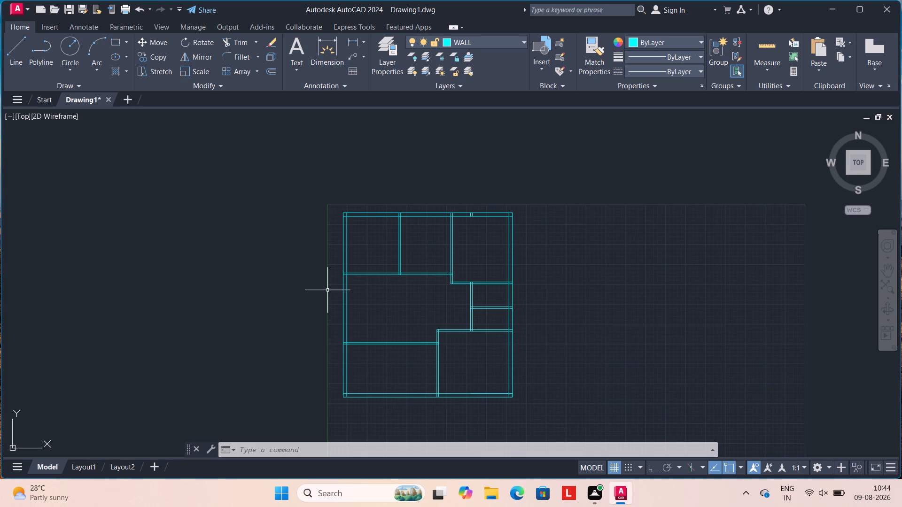
key(o)
key(Return)
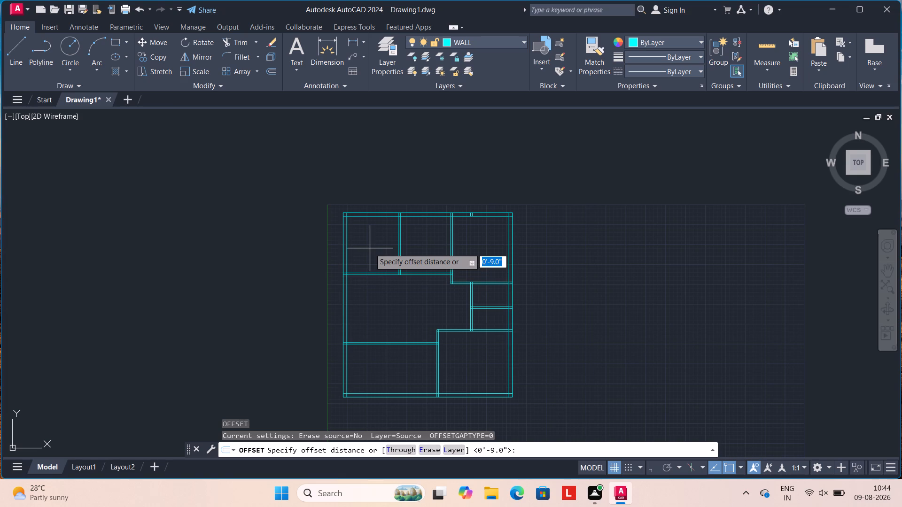
text(4')
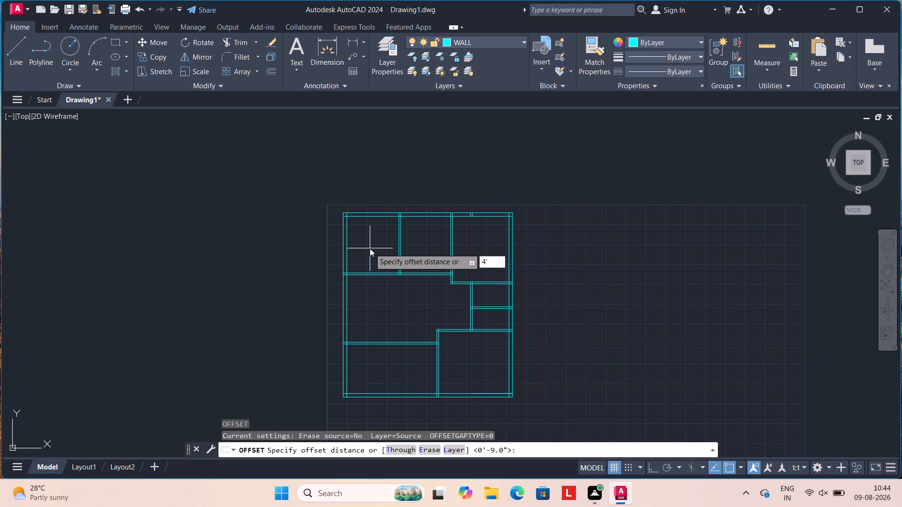
key(3)
key(shift+quotedbl)
key(Return)
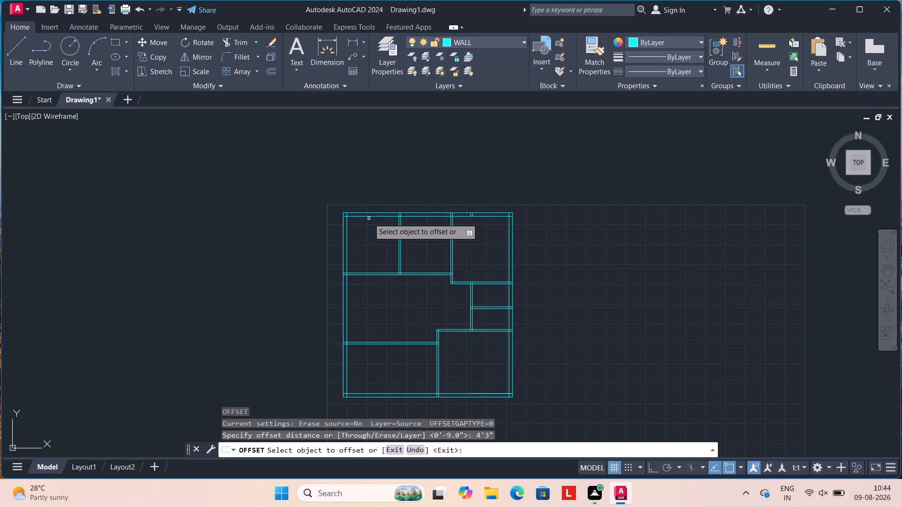
click(369, 217)
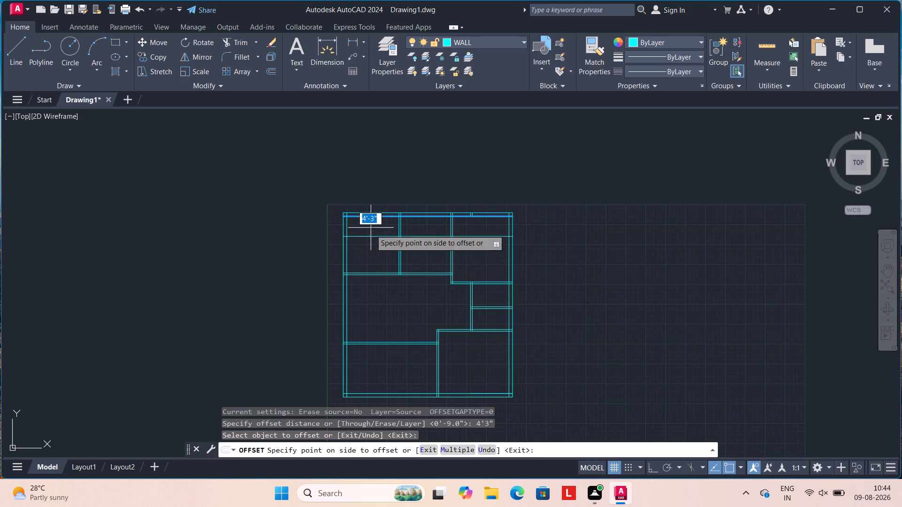
click(371, 234)
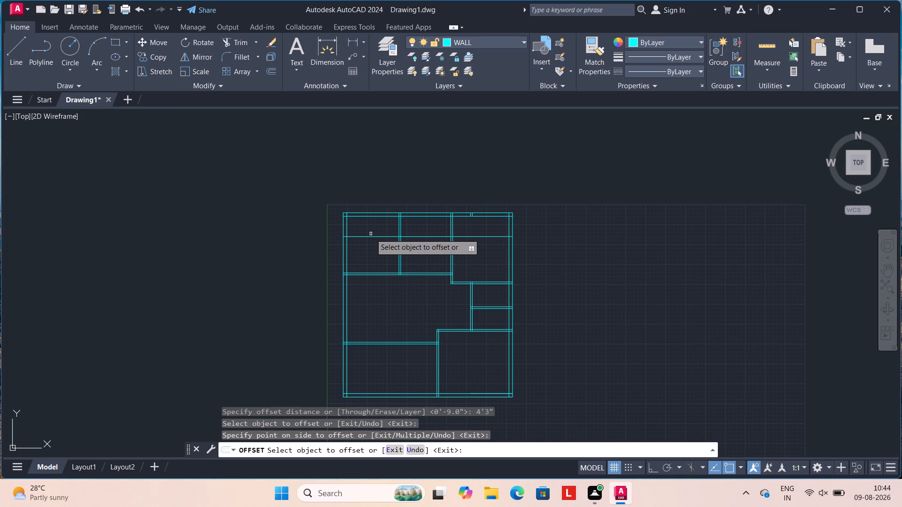
key(Escape)
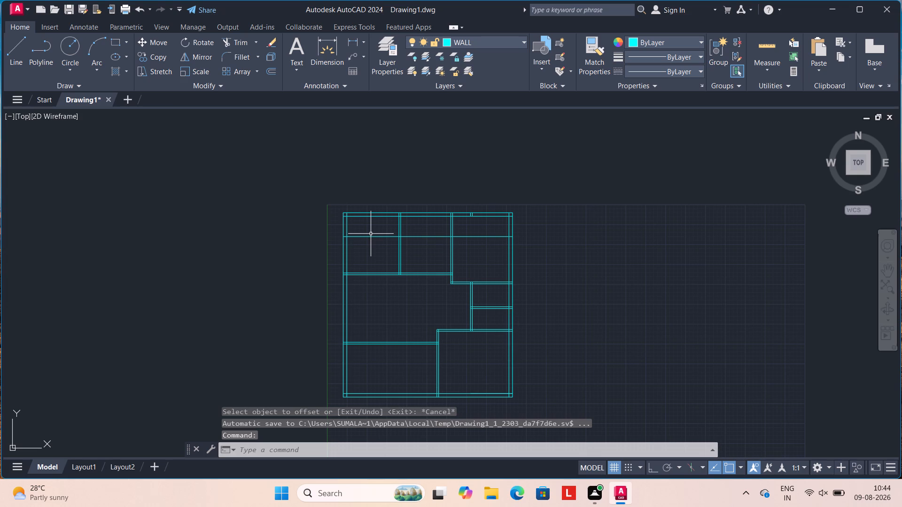
Offset the new horizontal line 4.5" downward to form a partition wall.
key(o)
key(Return)
text(4.5")
key(Return)
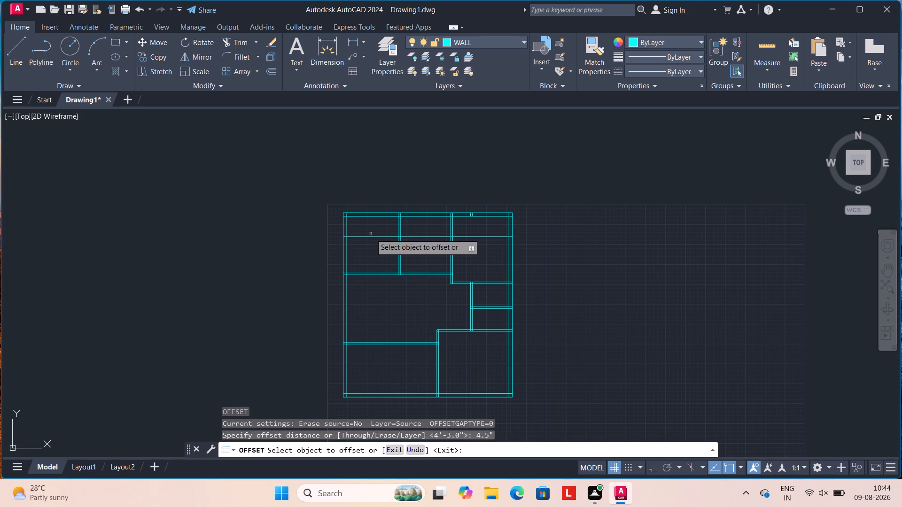
drag(372, 237, 370, 253)
click(370, 253)
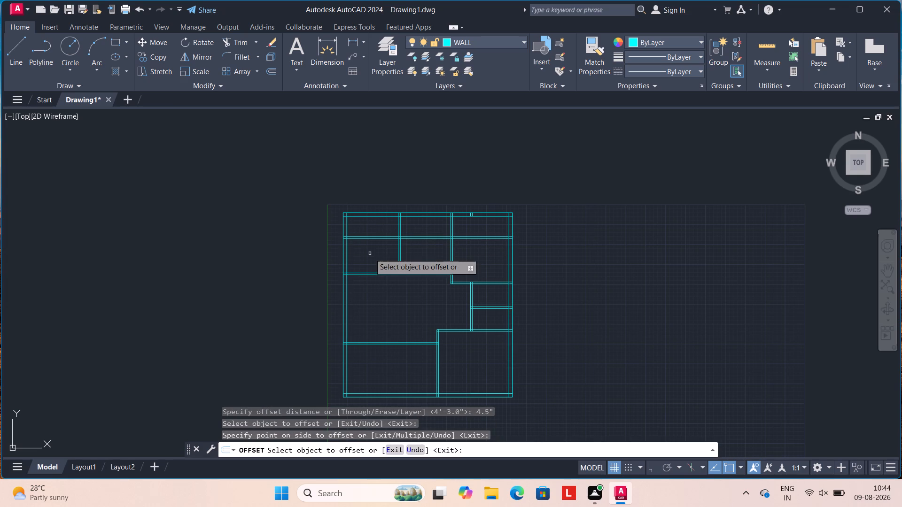
key(Escape)
key(Escape)
key(Escape)
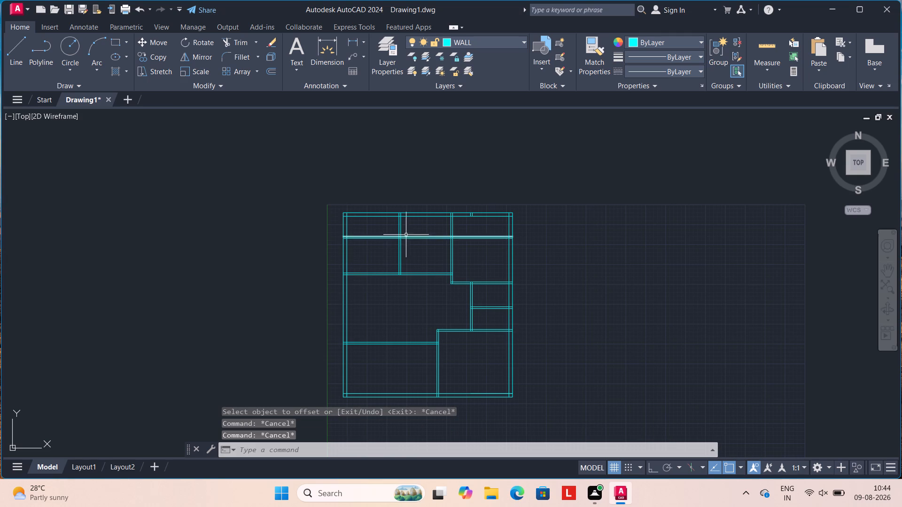
Trim the new partition's two lines out of the upper middle and upper right rooms, keeping them in the upper left room.
text(TR)
key(Return)
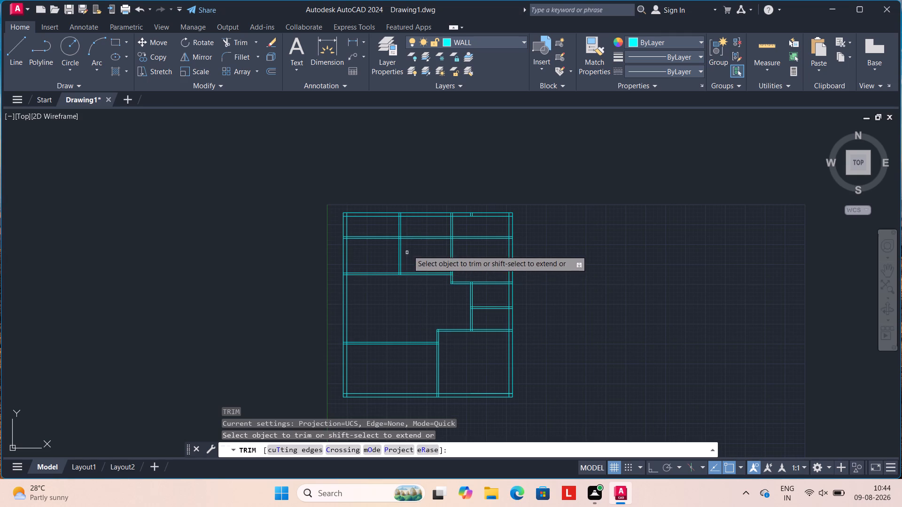
drag(421, 234, 420, 248)
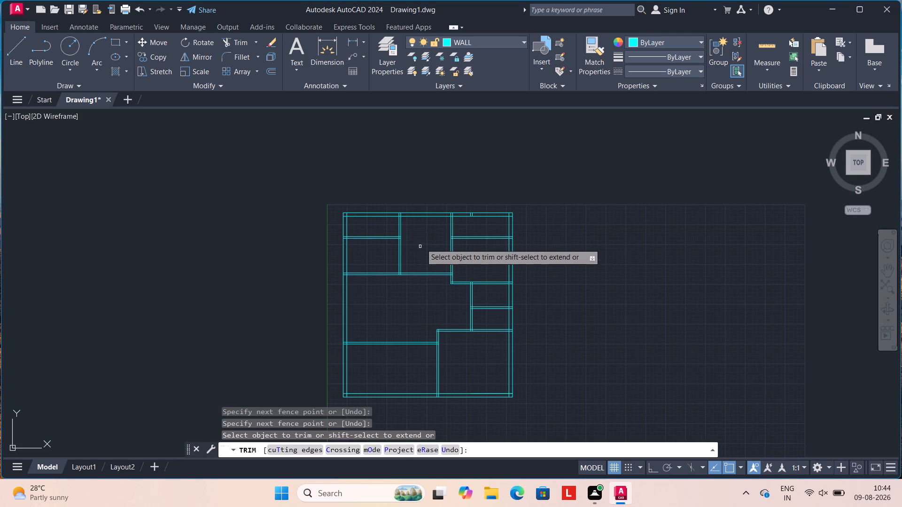
drag(469, 234, 467, 252)
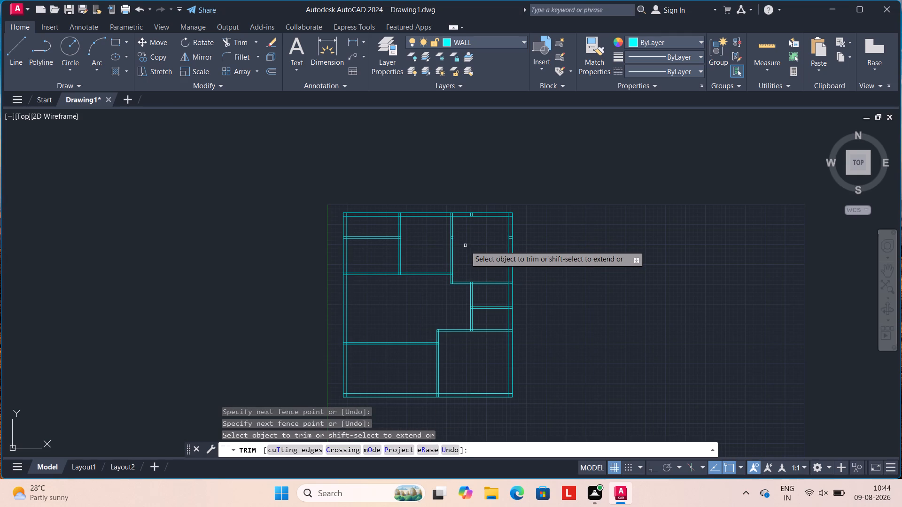
Trim the top wall's inner line above the upper left room, plus the leftover segments at the left wall and first vertical partition.
scroll(455, 242, up, 4)
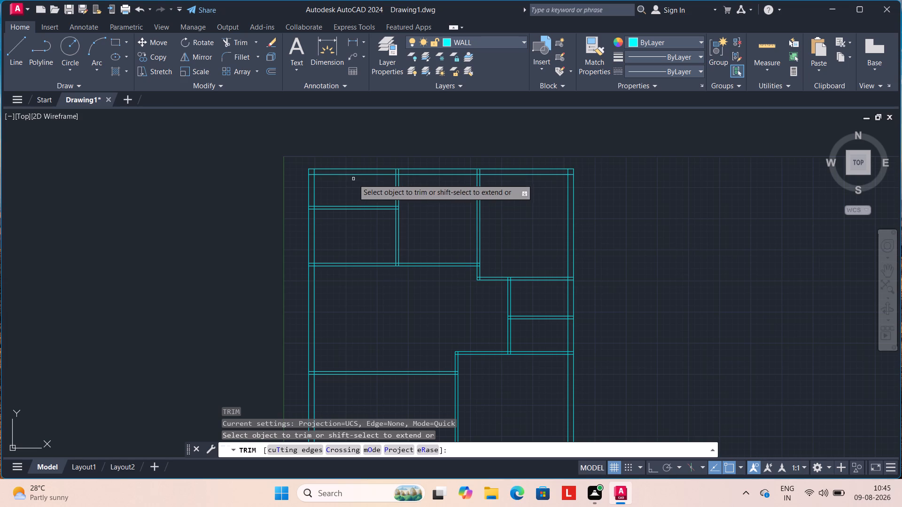
click(359, 174)
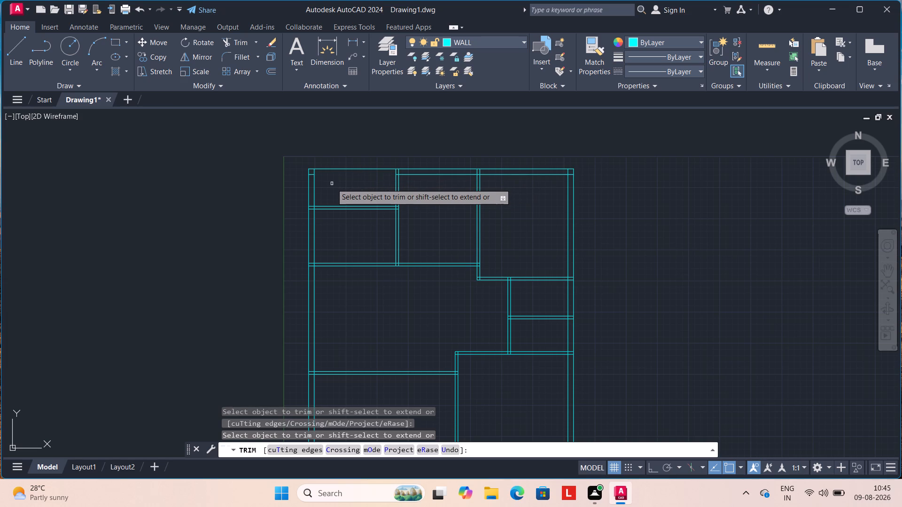
scroll(313, 184, up, 2)
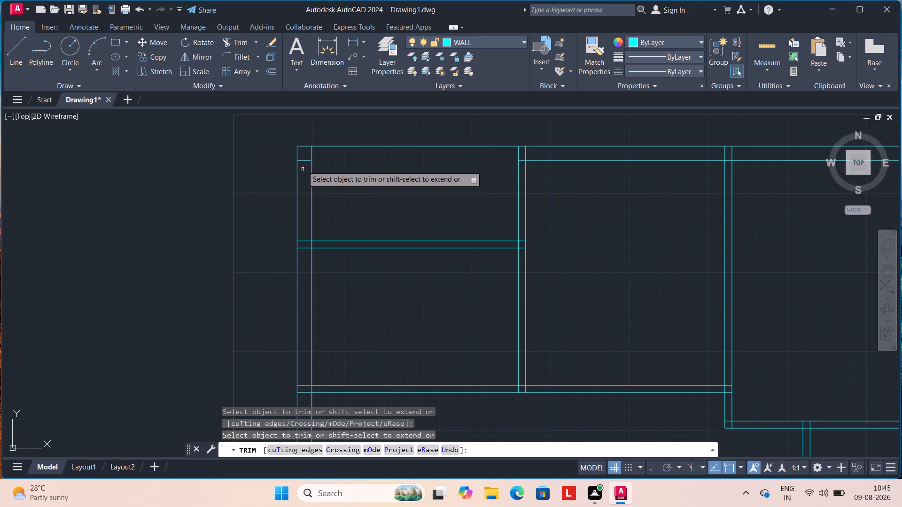
click(304, 161)
scroll(385, 174, down, 1)
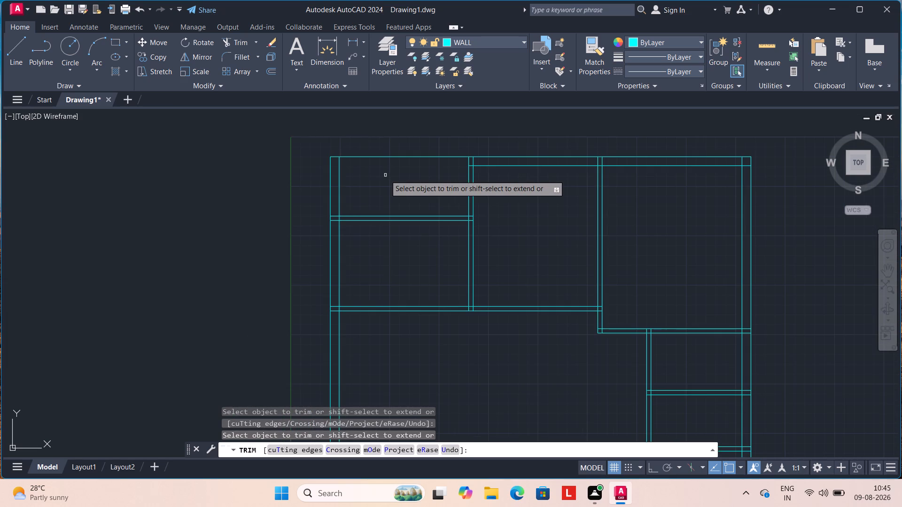
scroll(484, 163, up, 2)
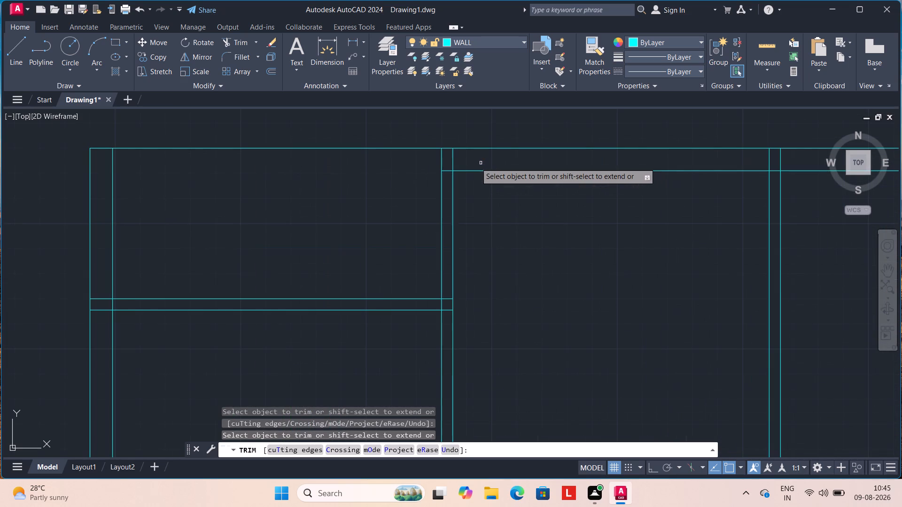
click(453, 161)
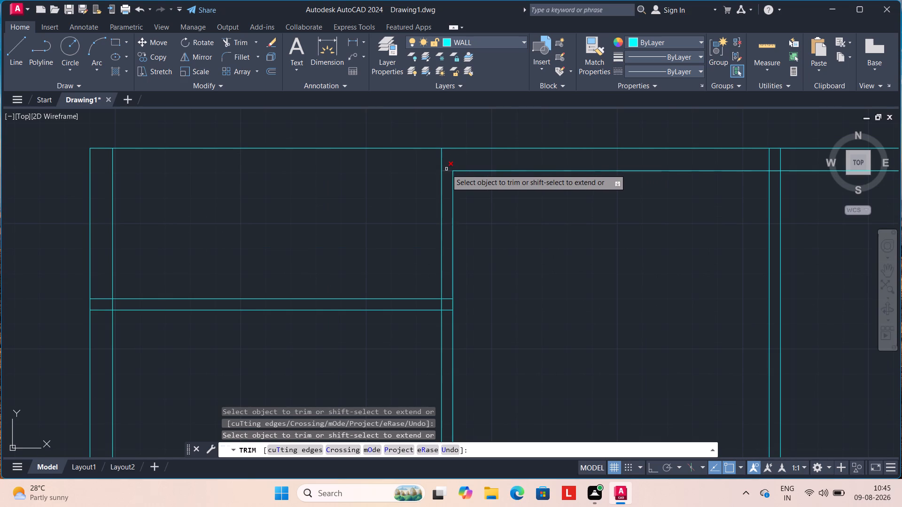
click(446, 169)
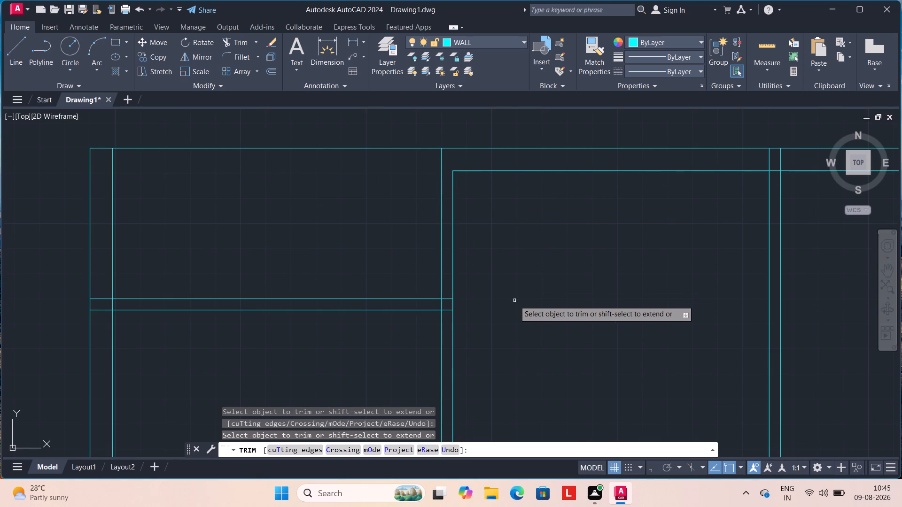
scroll(514, 300, down, 1)
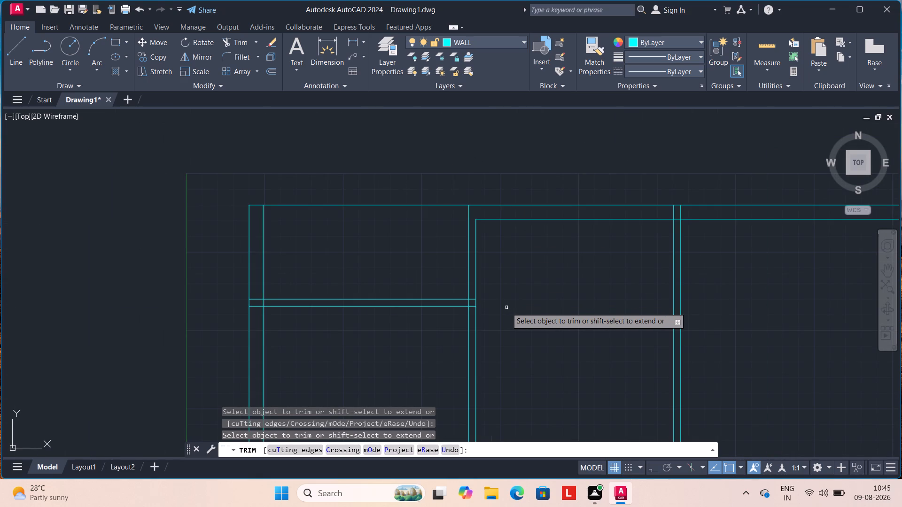
scroll(543, 300, down, 1)
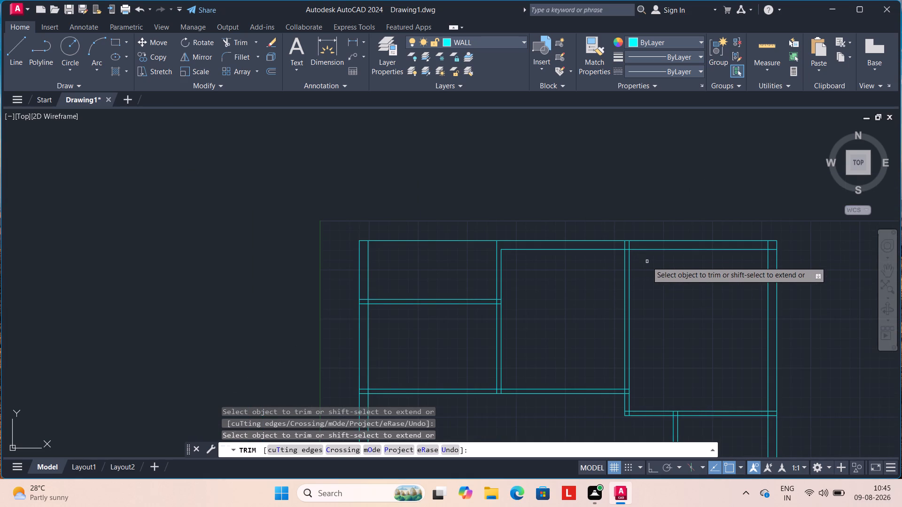
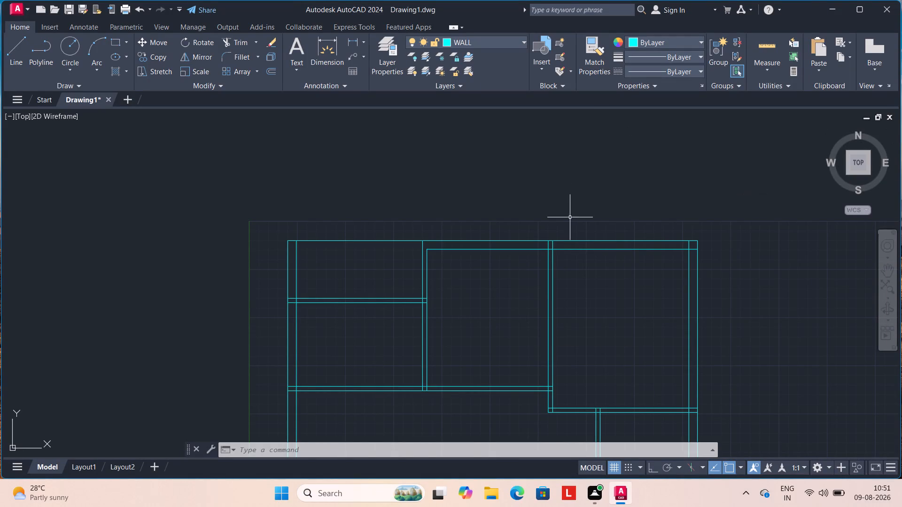
Draw a line 6" left along the upper-left room's horizontal partition from the vertical partition, then down across its thickness as a door jamb.
scroll(570, 218, down, 1)
middle_drag(697, 325, 651, 264)
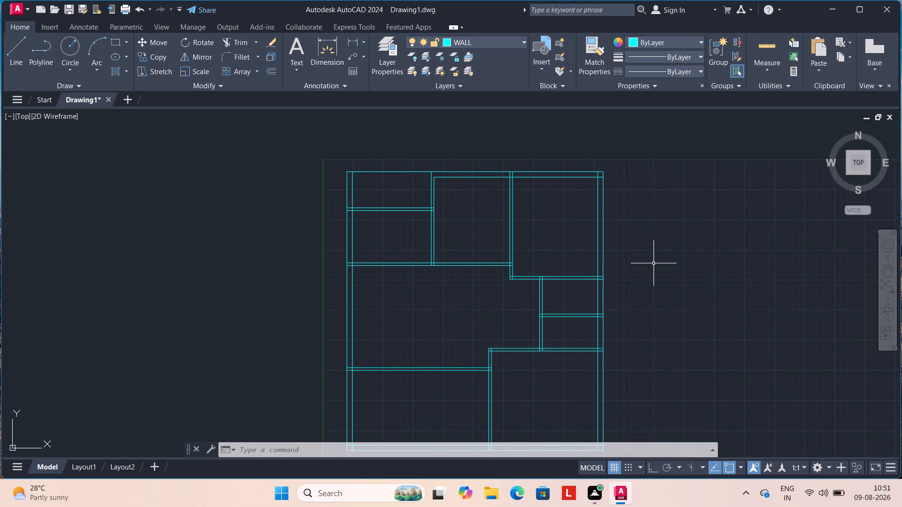
scroll(654, 262, down, 1)
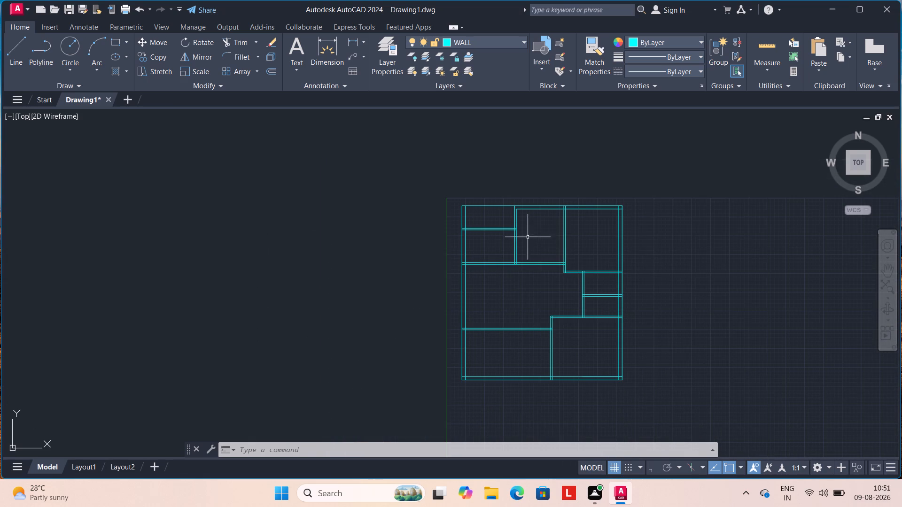
scroll(528, 237, up, 2)
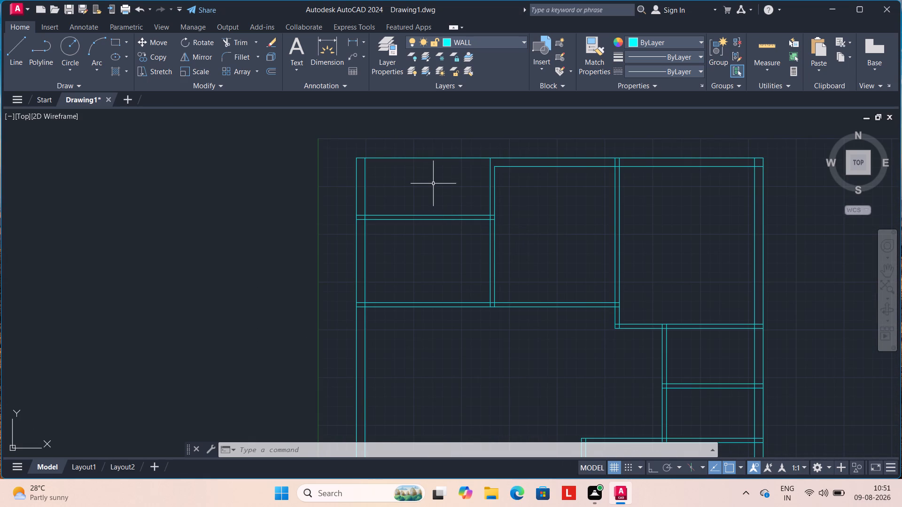
key(l)
key(Return)
scroll(465, 215, up, 1)
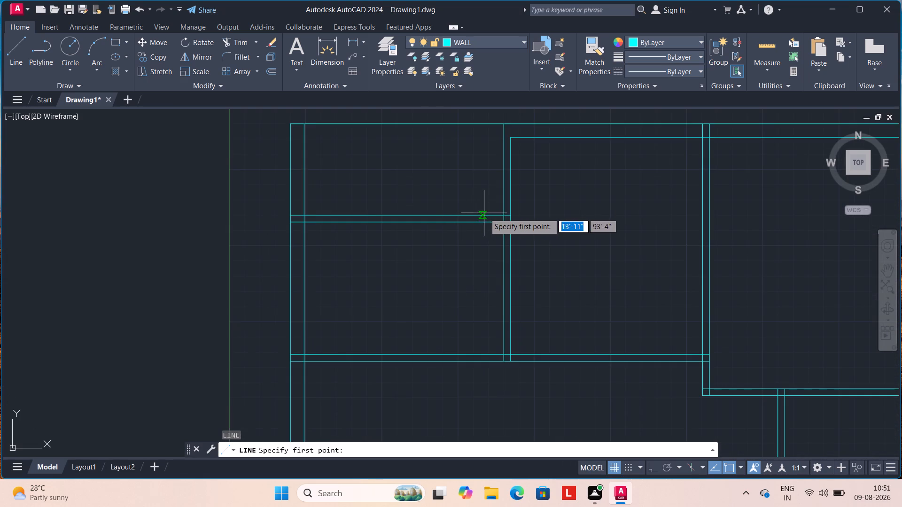
click(503, 215)
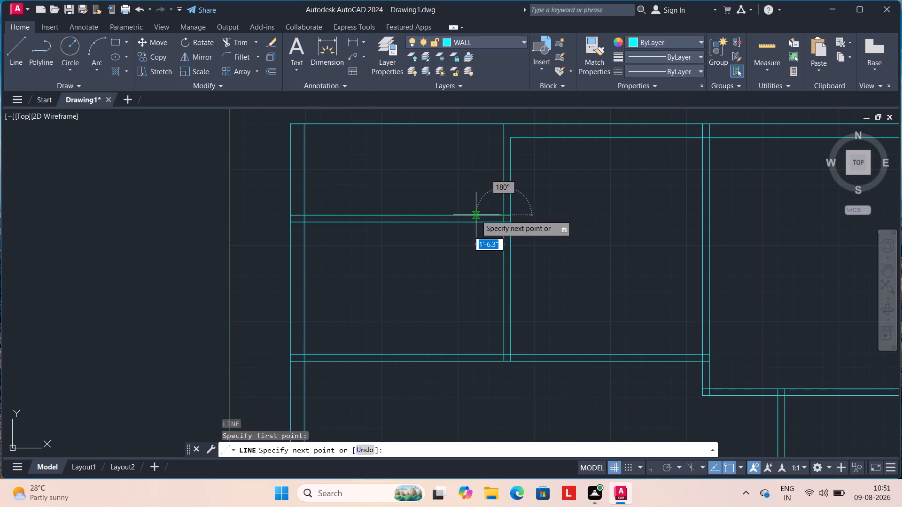
text(6")
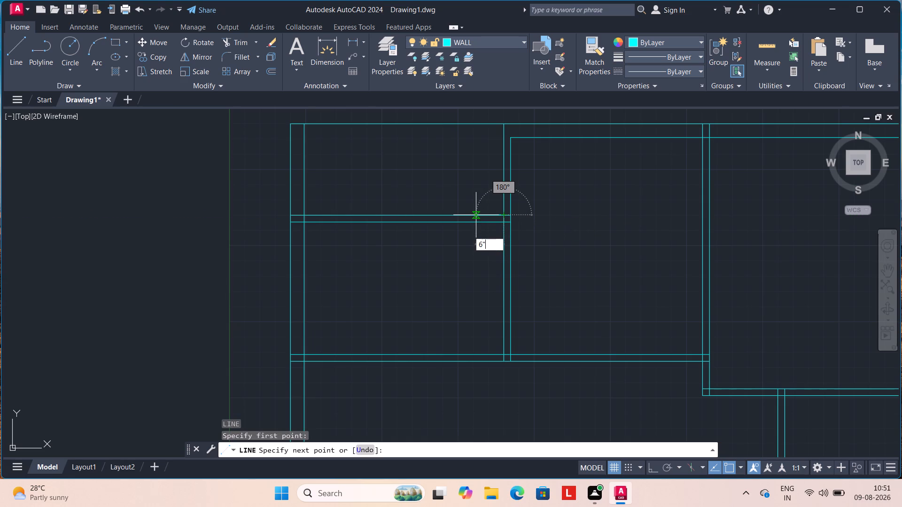
key(Return)
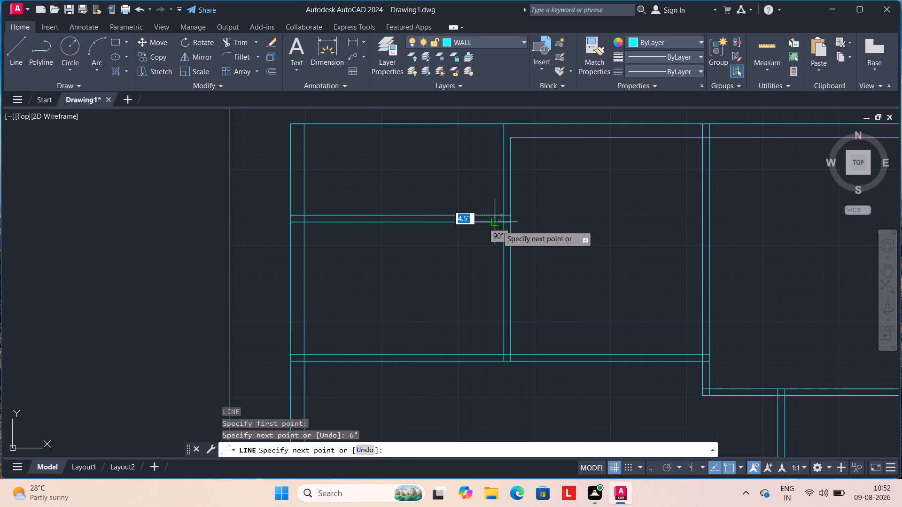
click(497, 225)
key(Escape)
Draw a line 2'6" left from the jamb's top end, then down to the partition's lower line as the opening's second jamb.
scroll(496, 230, up, 2)
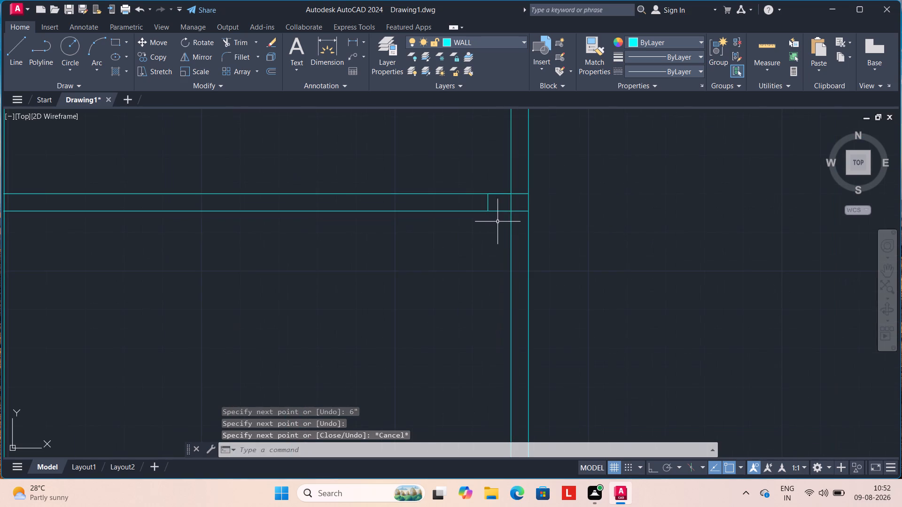
key(l)
key(Return)
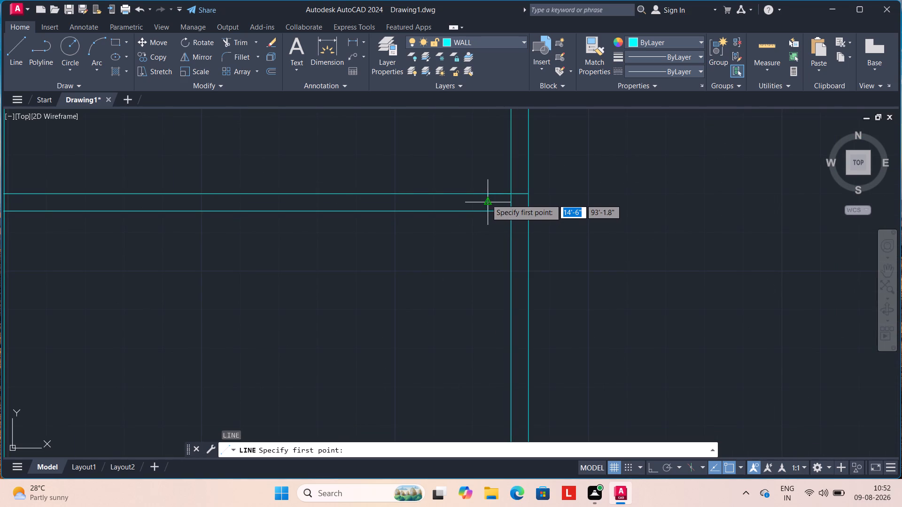
click(487, 196)
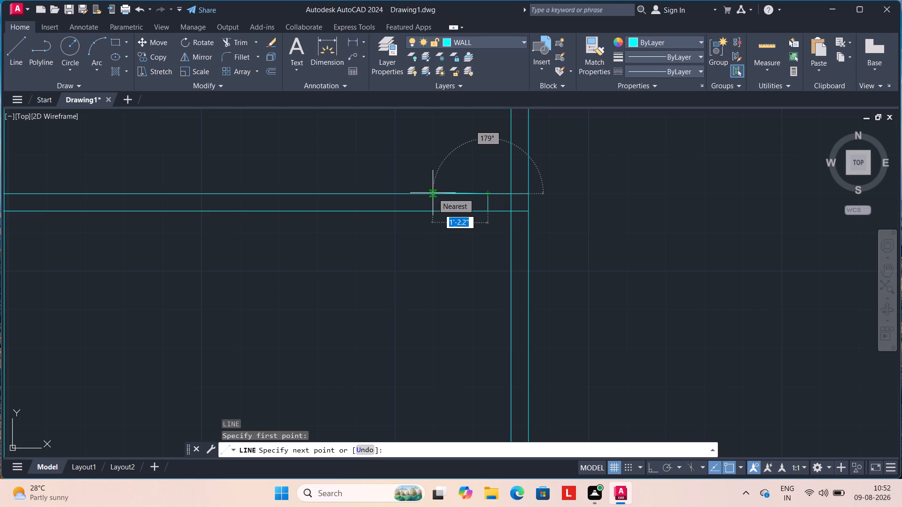
key(2)
key(apostrophe)
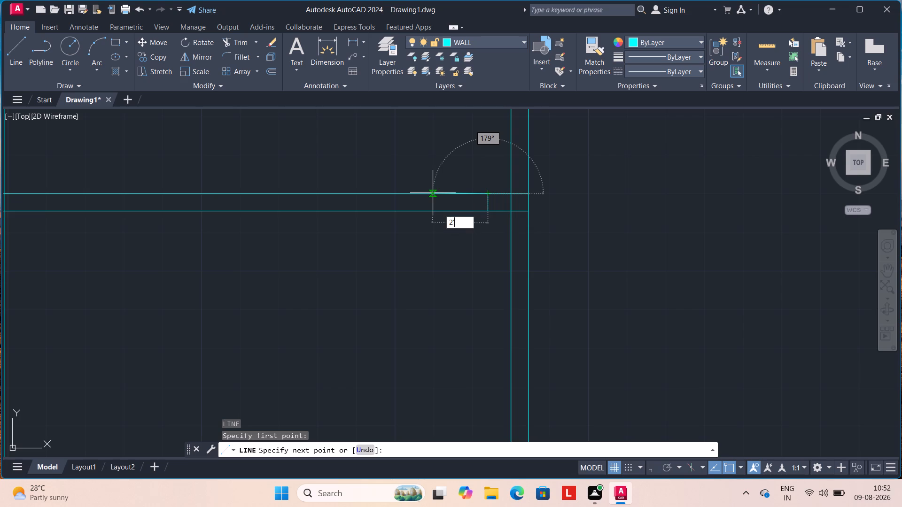
key(6)
key(shift+quotedbl)
key(Return)
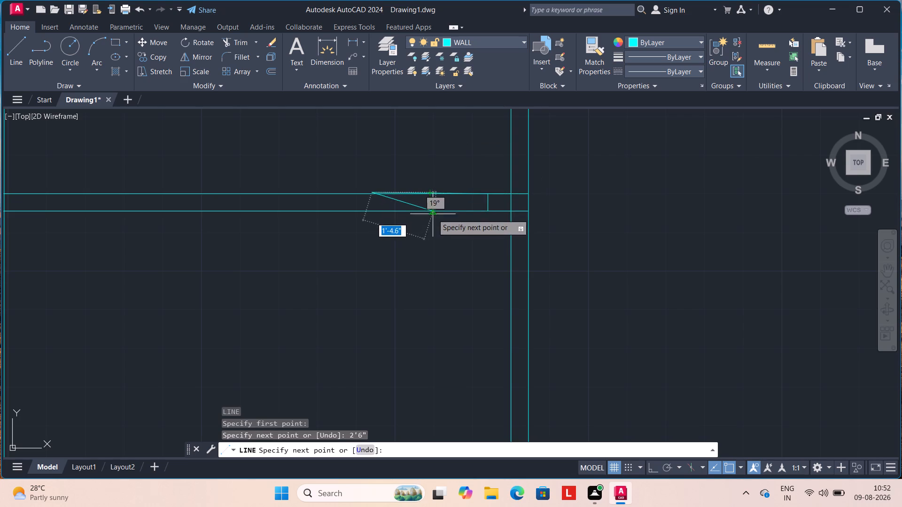
click(373, 210)
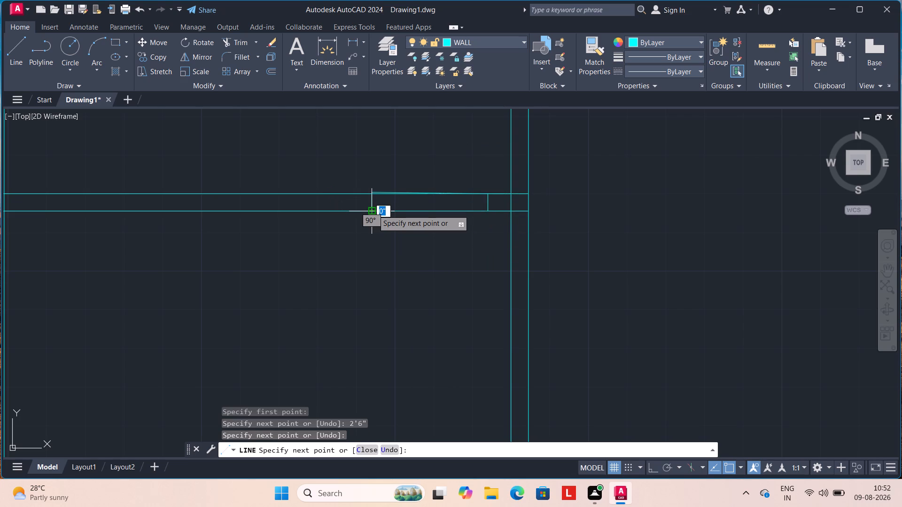
key(Escape)
Erase the slightly slanted 2'6" line and trim the second jamb's stub above the partition's upper line.
scroll(384, 189, up, 2)
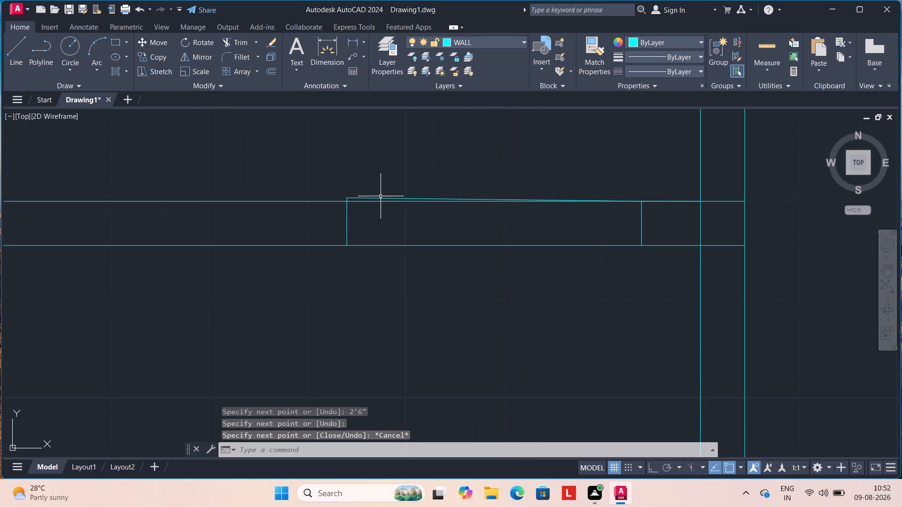
click(380, 198)
key(Delete)
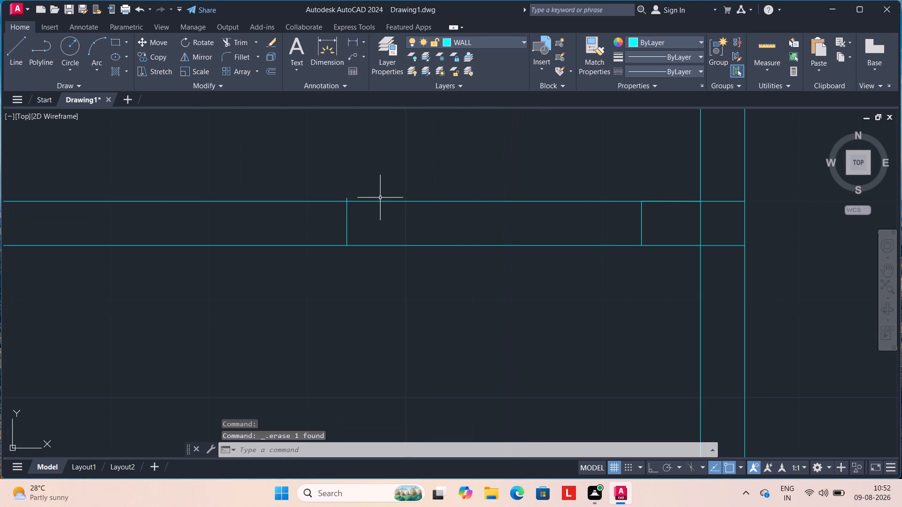
text(TR)
key(Return)
click(346, 197)
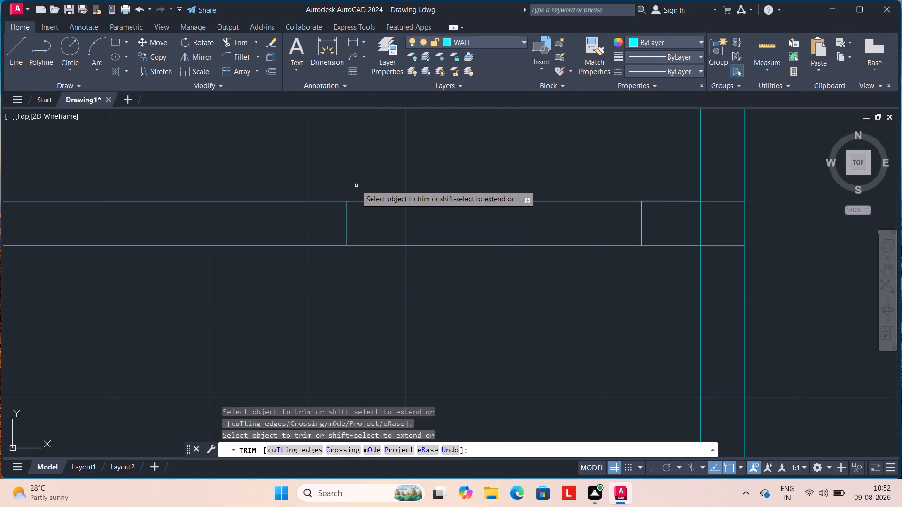
scroll(358, 184, down, 3)
key(Escape)
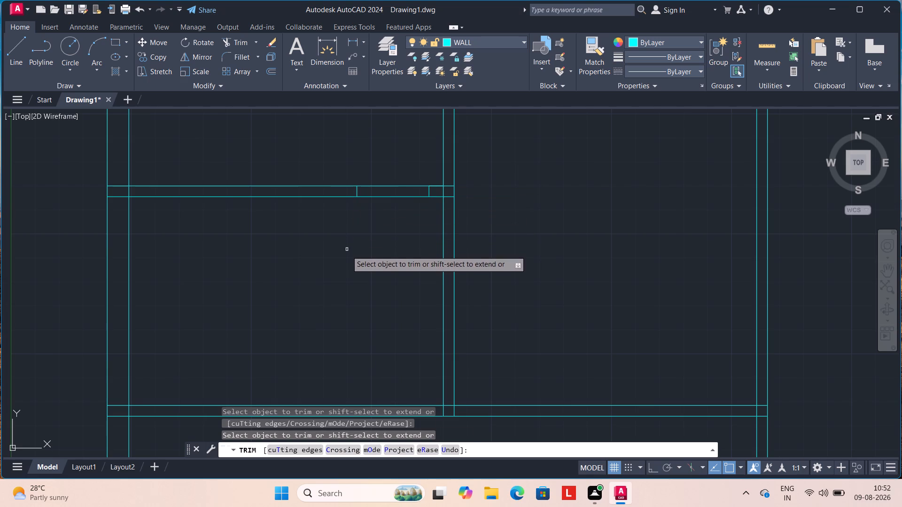
Draw a line 6" left along the next partition below from the vertical partition's left line, then down across its thickness as a jamb.
middle_drag(351, 272, 338, 204)
scroll(336, 211, down, 1)
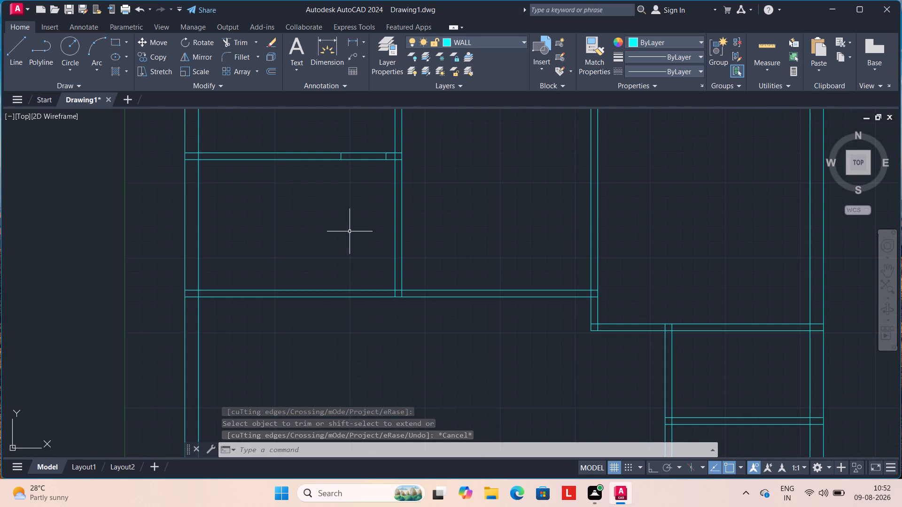
key(l)
key(Return)
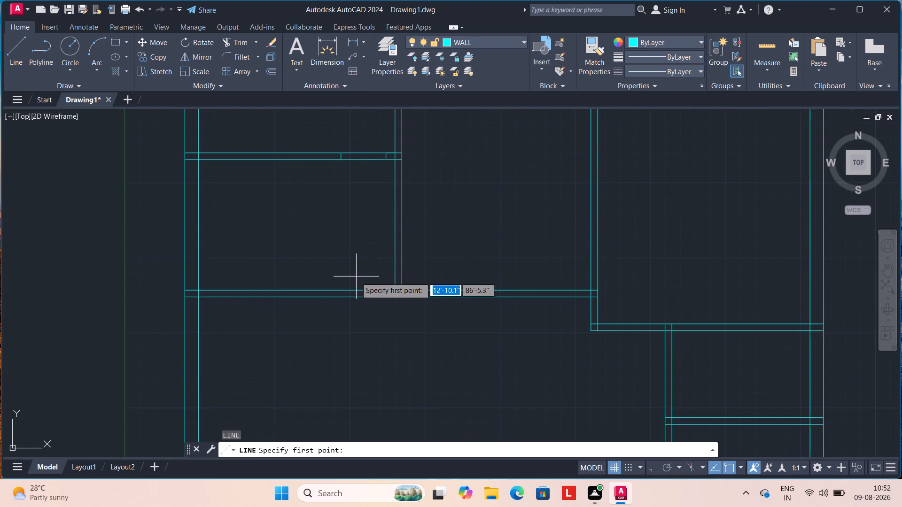
scroll(388, 284, up, 2)
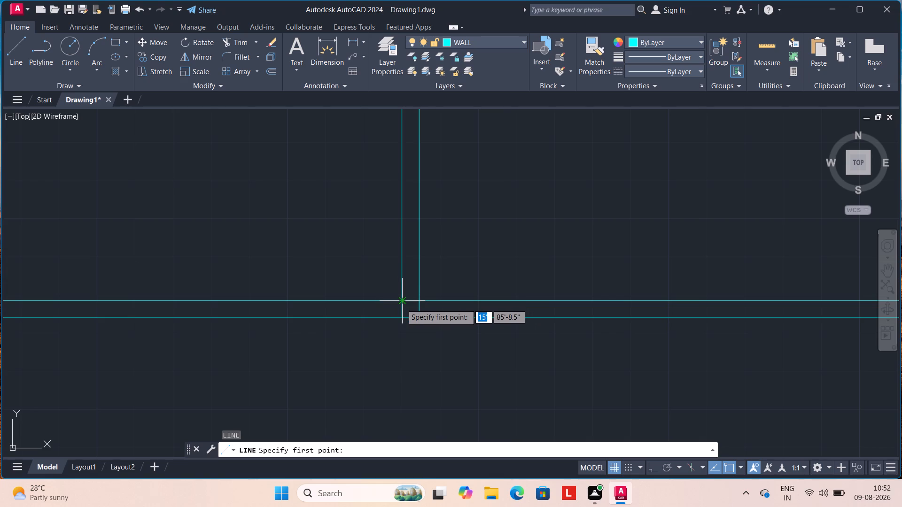
click(401, 302)
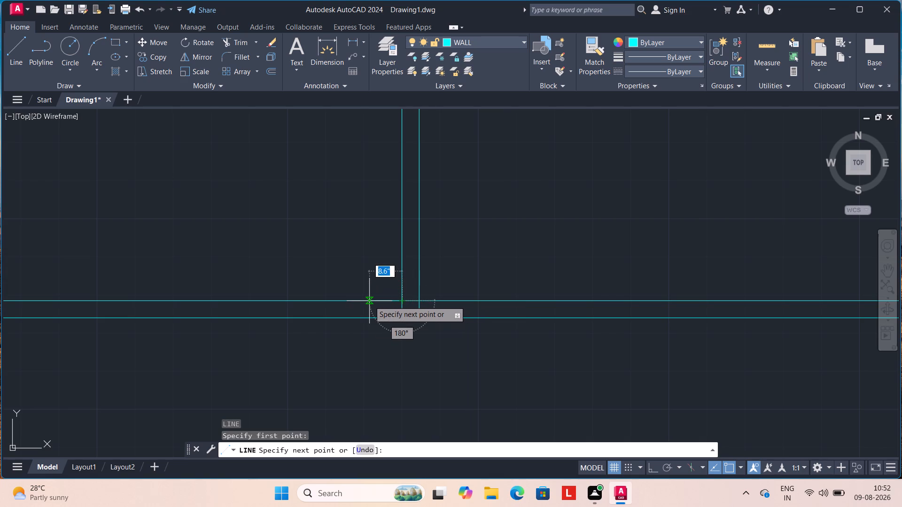
key(6)
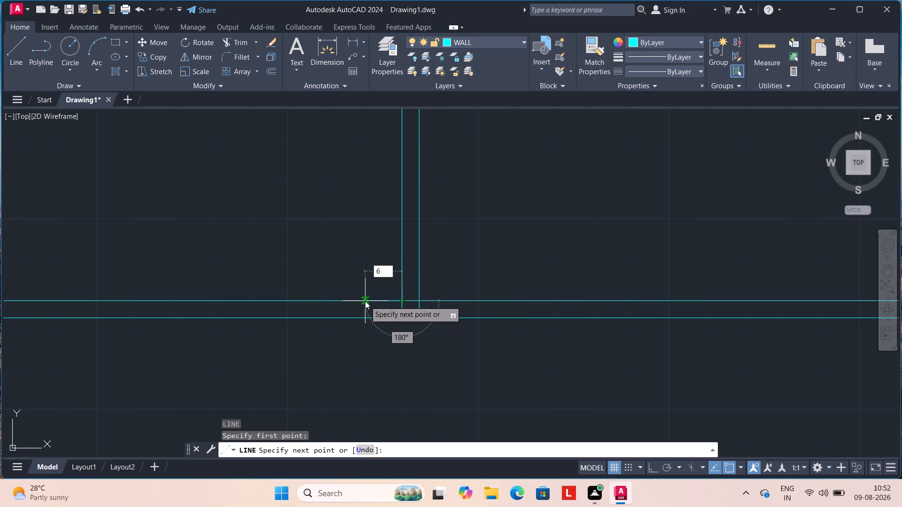
key(shift+quotedbl)
key(Return)
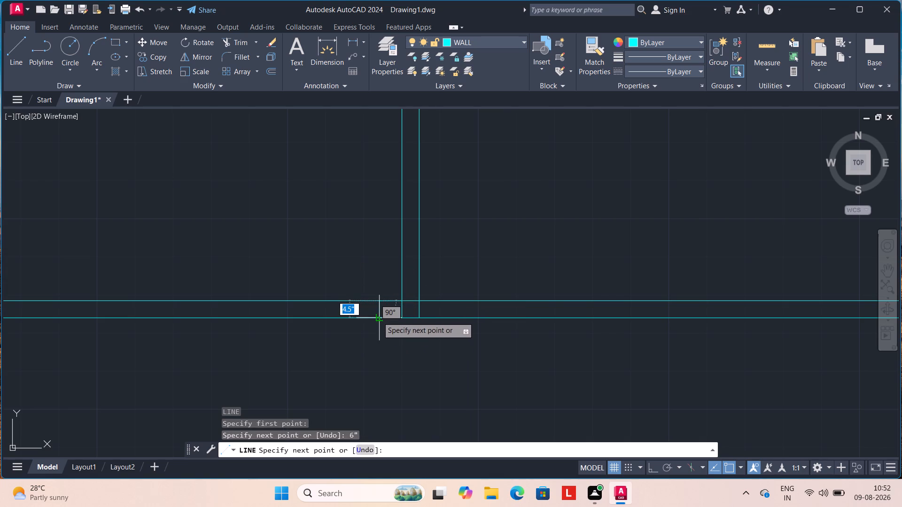
click(380, 315)
key(Escape)
Draw a line 3' left from the top of the new jamb, then down to the partition's lower line as the second jamb.
scroll(371, 314, up, 2)
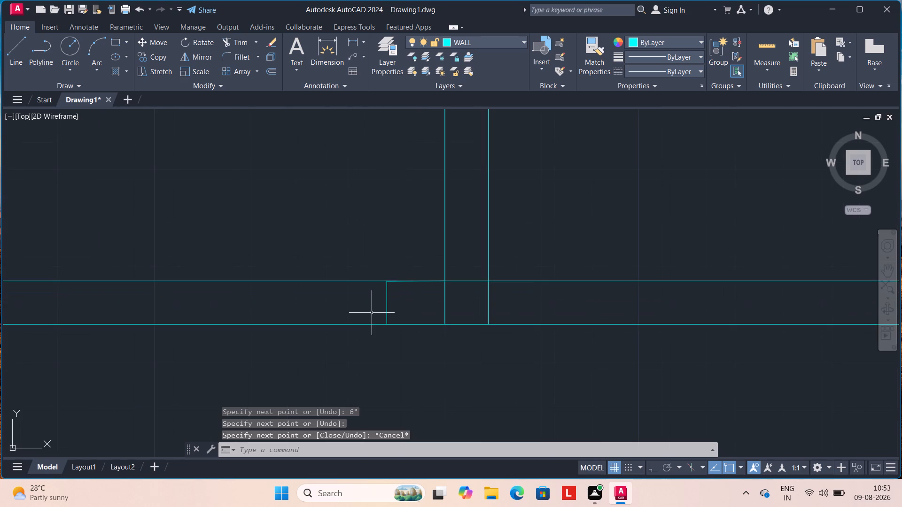
key(l)
key(Return)
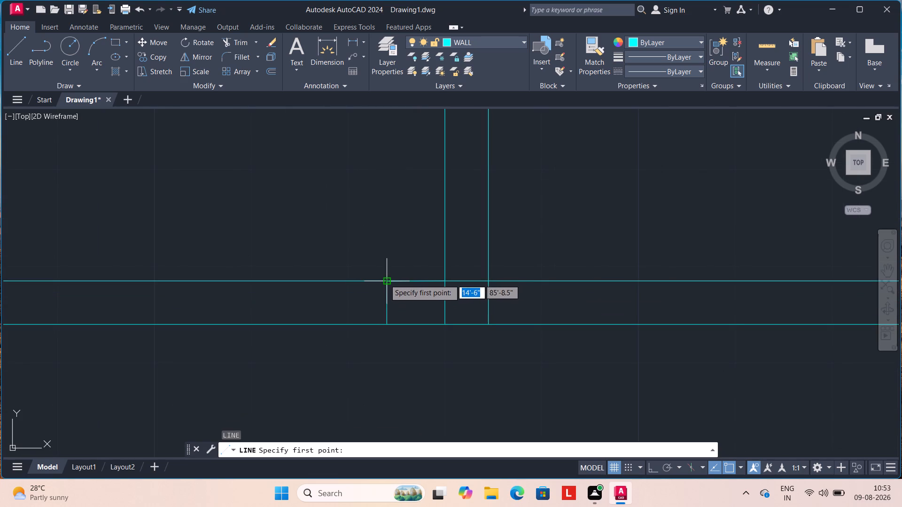
click(385, 284)
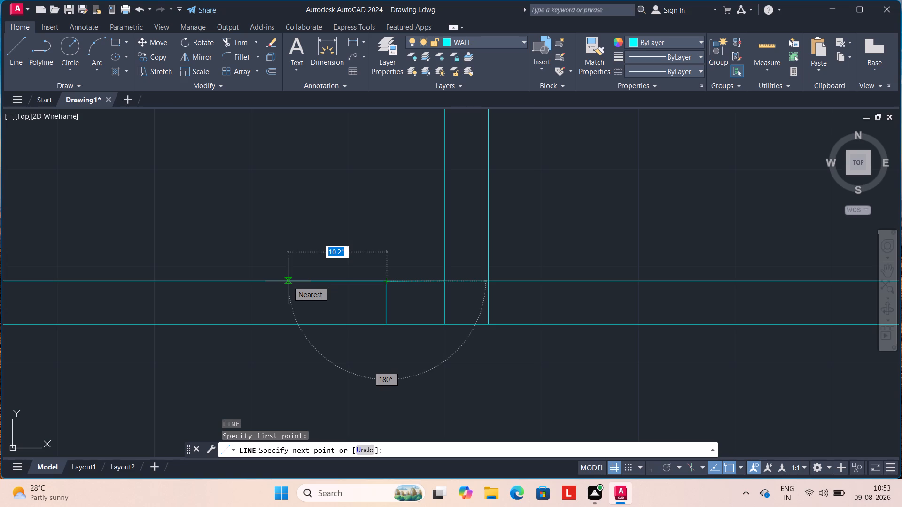
text(3')
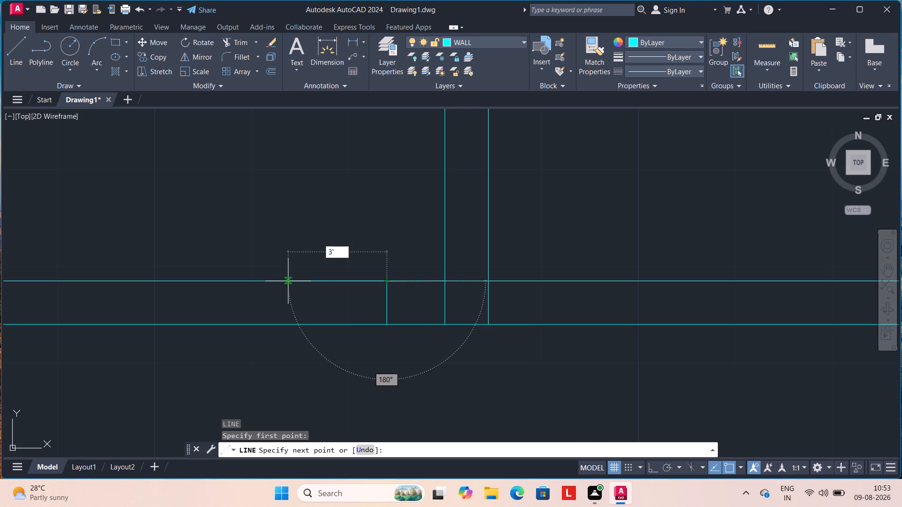
key(Return)
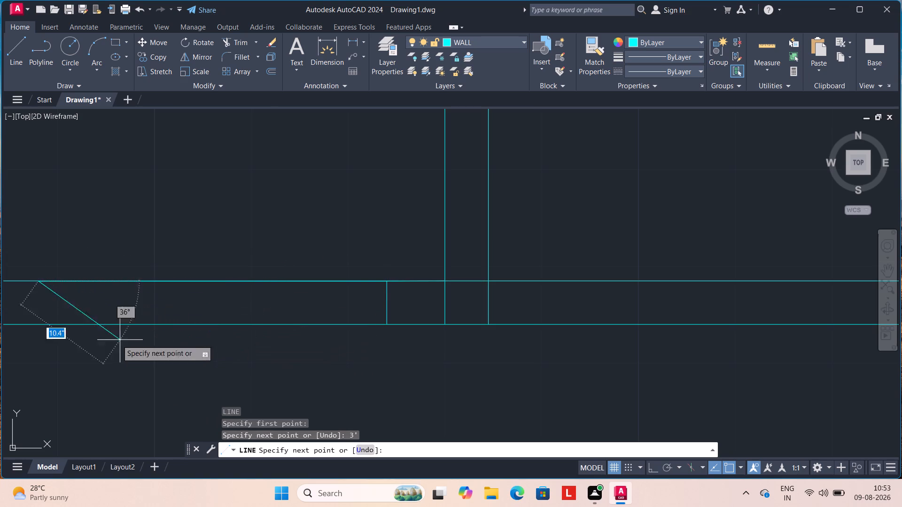
click(39, 323)
key(Escape)
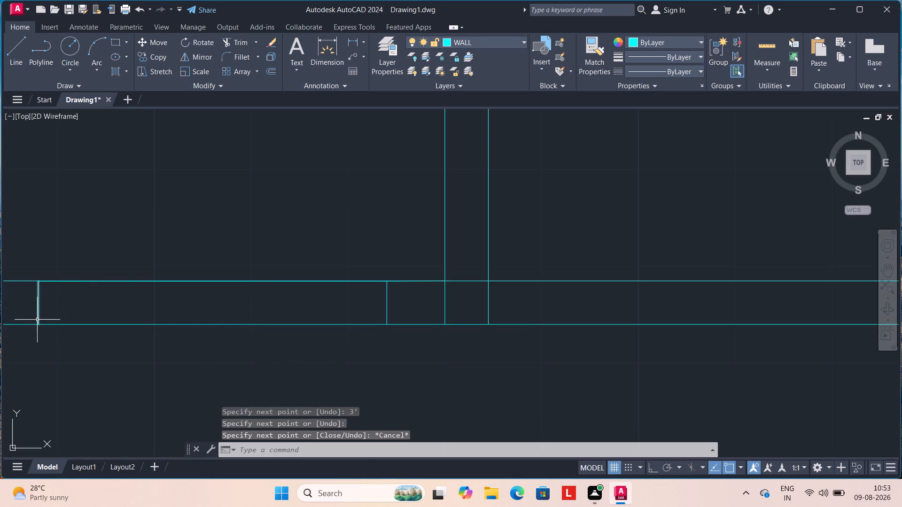
Erase the 3' helper line running just beneath the lower partition's upper line.
scroll(44, 315, up, 3)
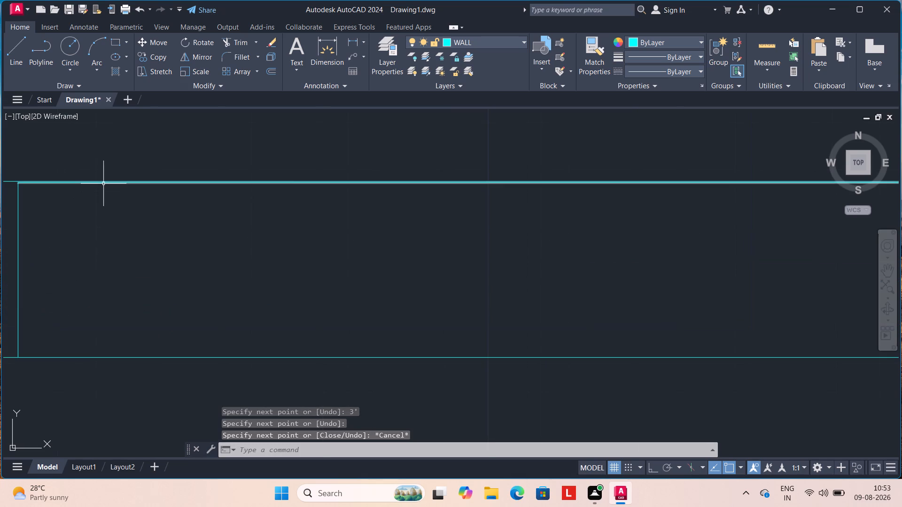
click(103, 184)
key(Delete)
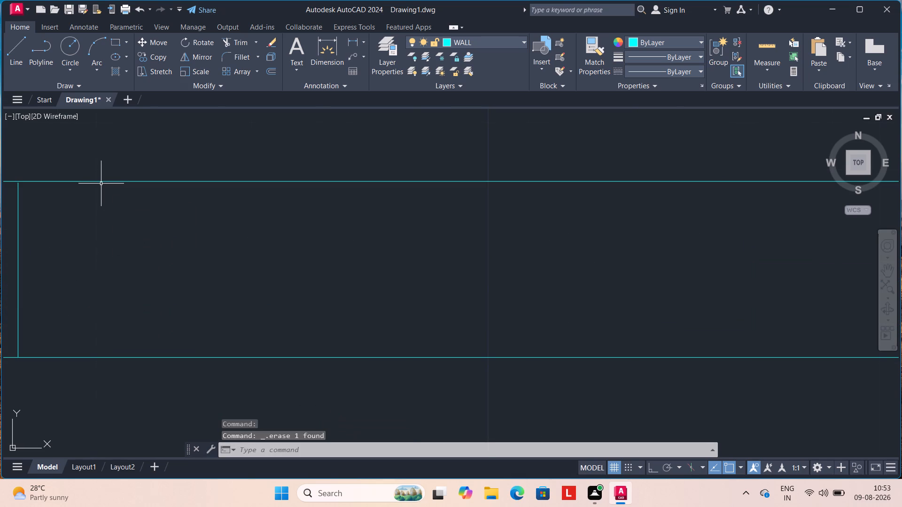
Extend the second jamb of the lower partition up to the partition's upper line.
key(e)
key(x)
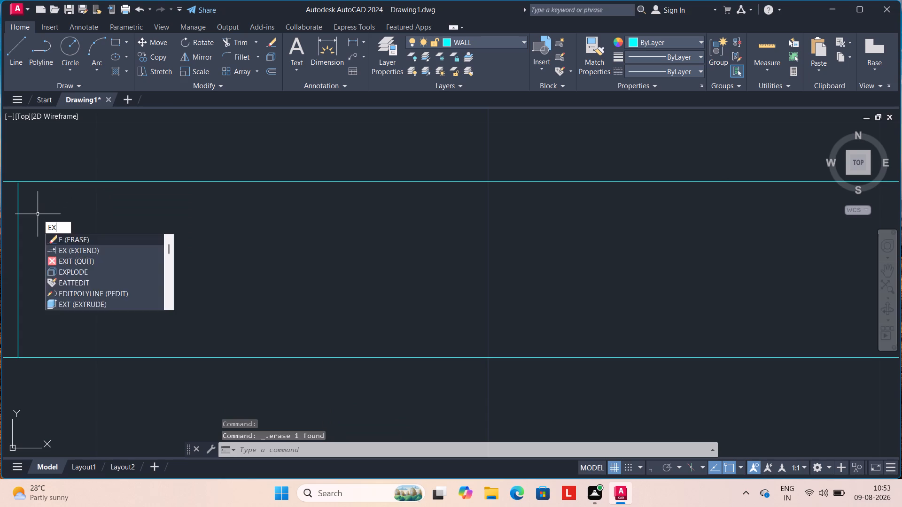
key(Return)
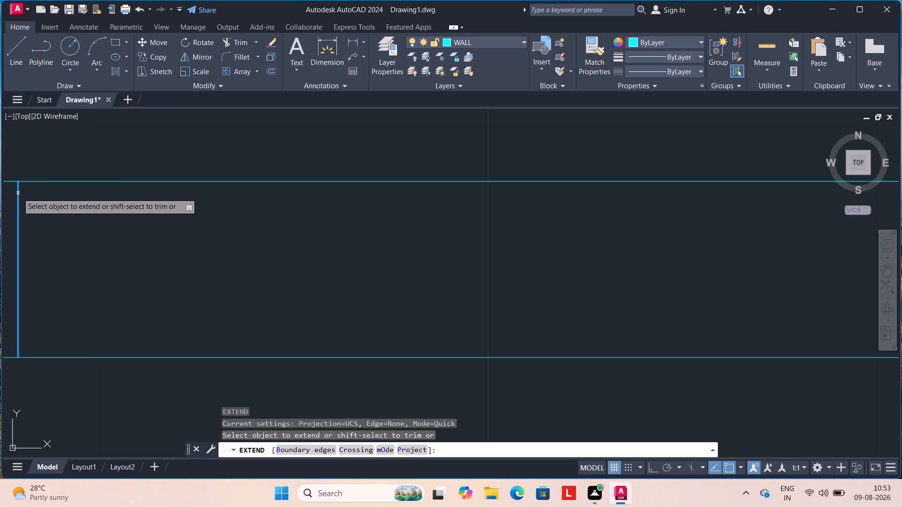
click(18, 193)
key(Escape)
Draw a line 6" left along the same partition's upper line from the next vertical partition to the right, then down across its thickness as a jamb.
scroll(83, 219, down, 2)
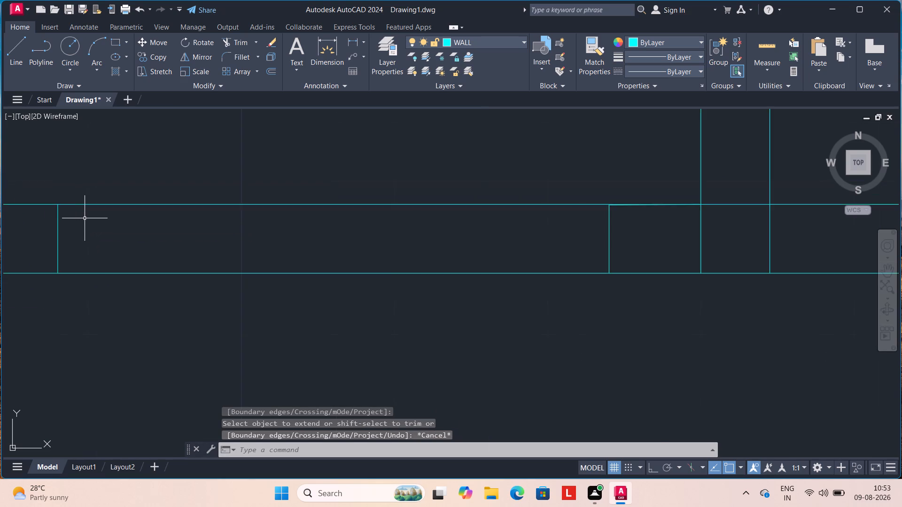
scroll(85, 218, down, 1)
scroll(161, 284, down, 4)
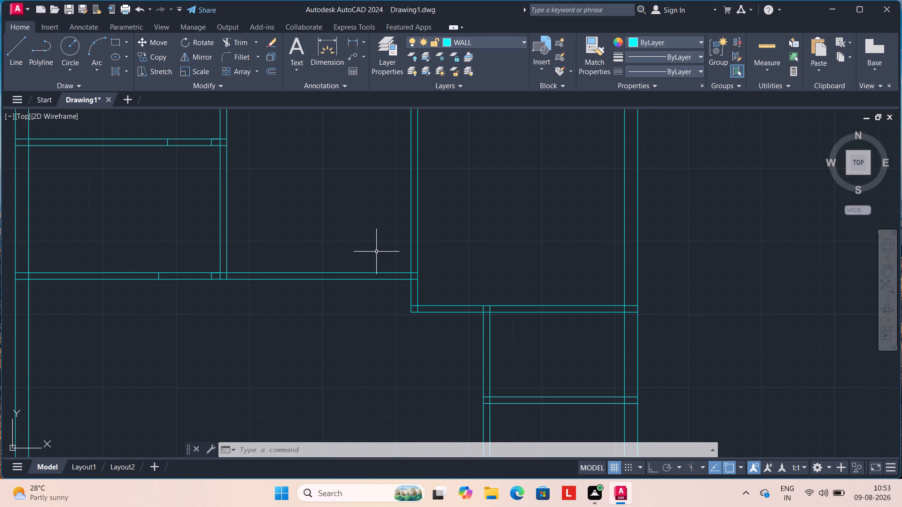
scroll(400, 264, up, 2)
scroll(410, 270, down, 1)
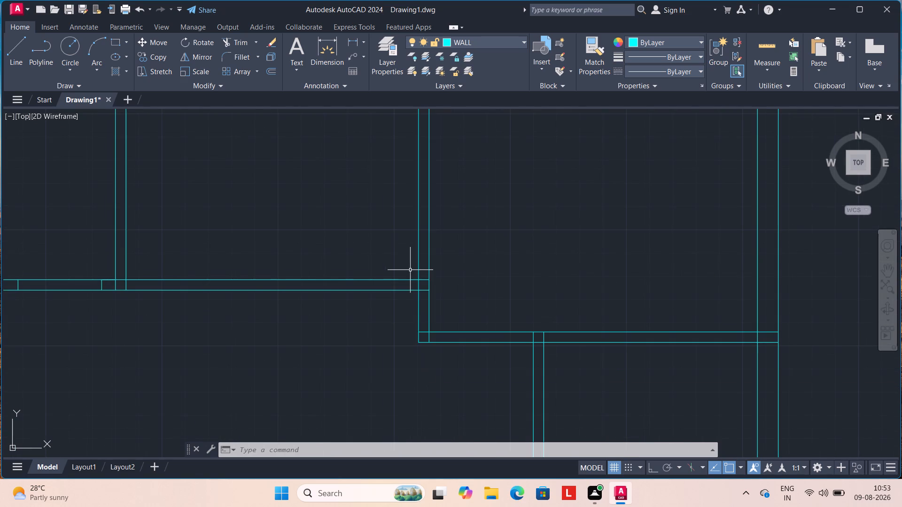
key(l)
key(Return)
click(419, 279)
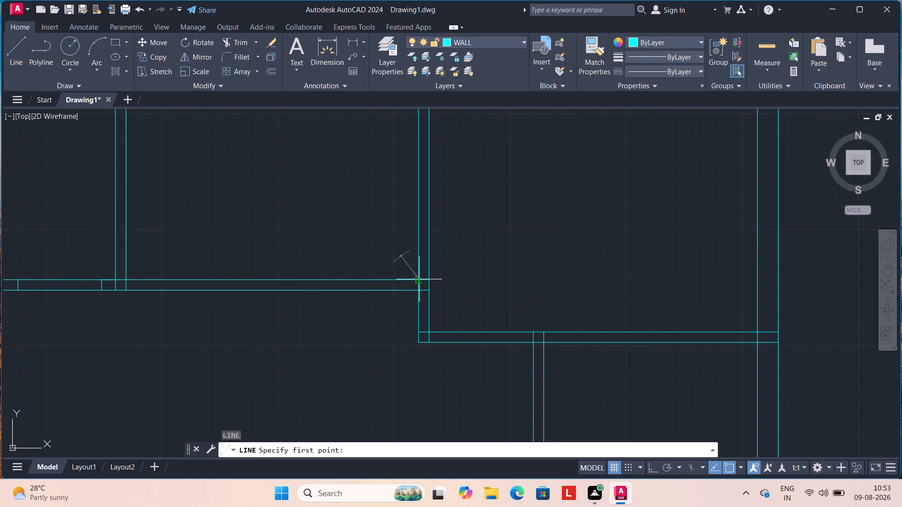
text(6")
key(Return)
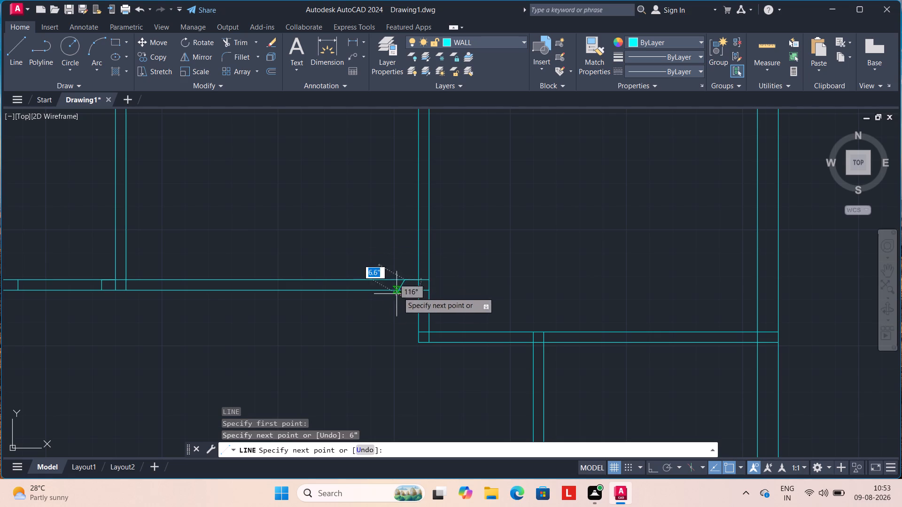
click(405, 287)
key(Escape)
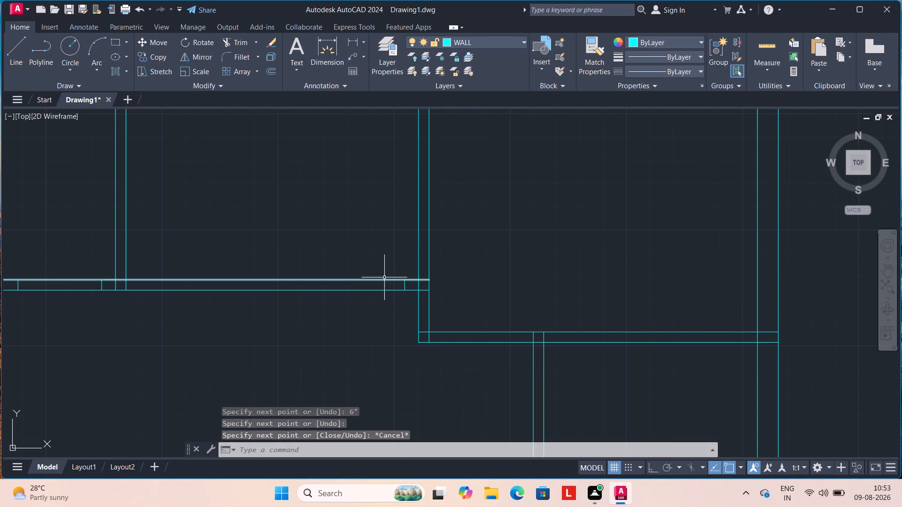
Start a line at the top of the new jamb, heading left along the partition's upper line.
scroll(384, 277, up, 1)
key(l)
key(Return)
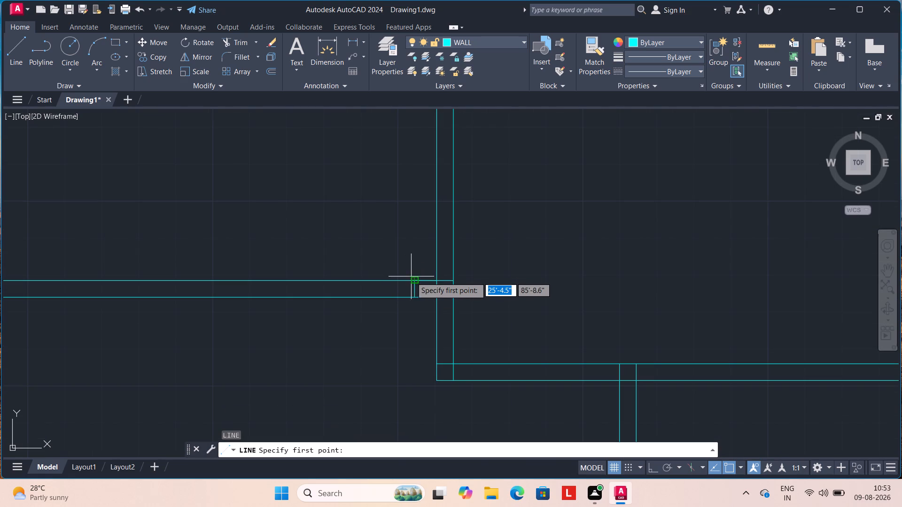
click(412, 277)
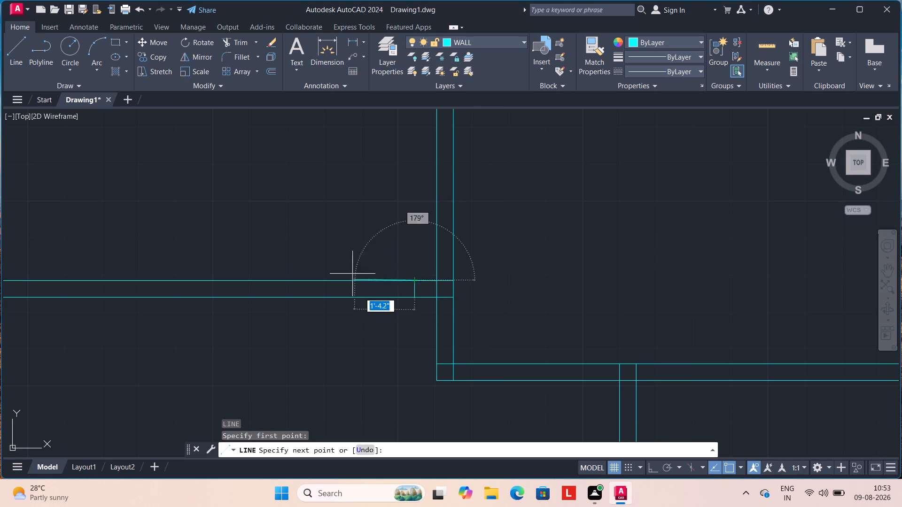
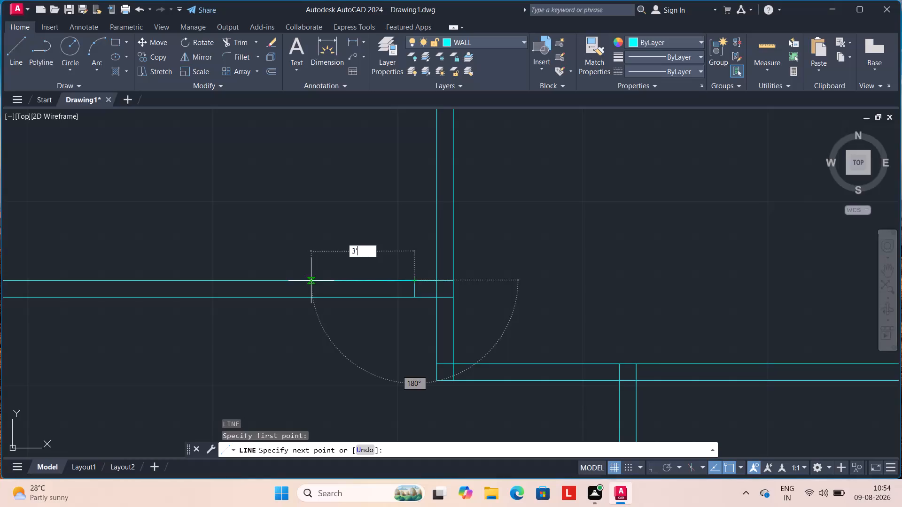
Draw the line 3'6" left along the partition's upper line, then down across its thickness as the opening's second jamb.
text(6")
key(Return)
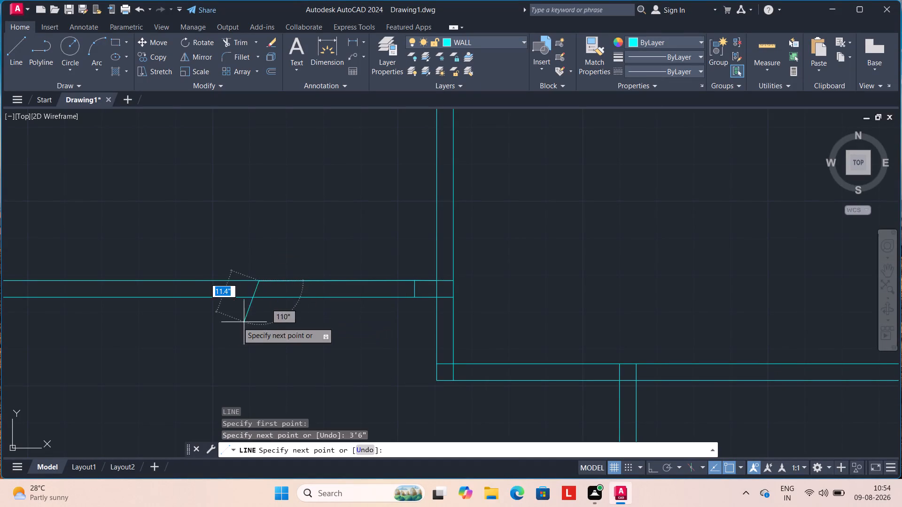
click(261, 296)
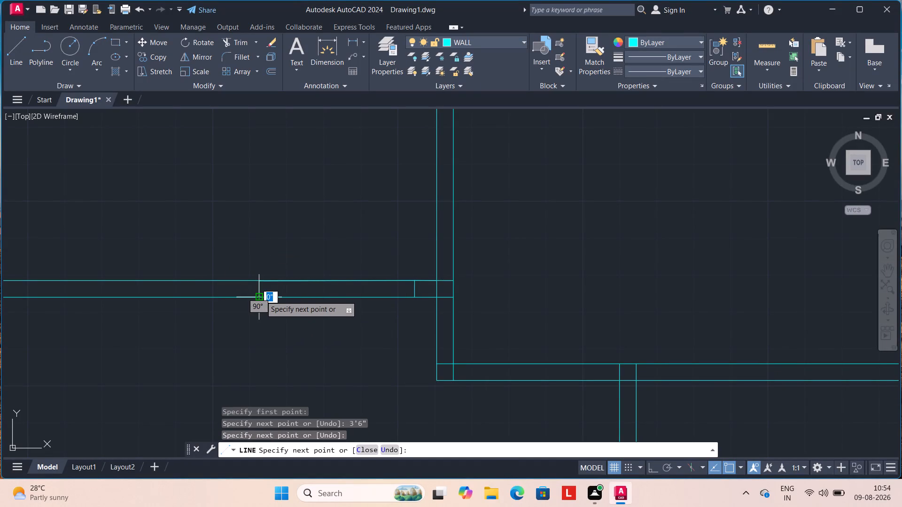
key(Escape)
Erase the 3'6" helper line running just beneath the partition's upper line.
scroll(261, 280, up, 4)
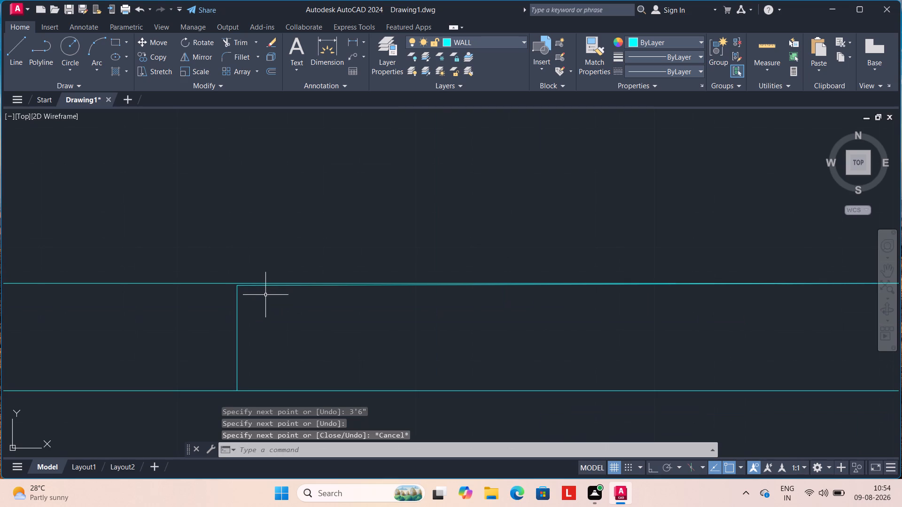
click(270, 286)
key(Delete)
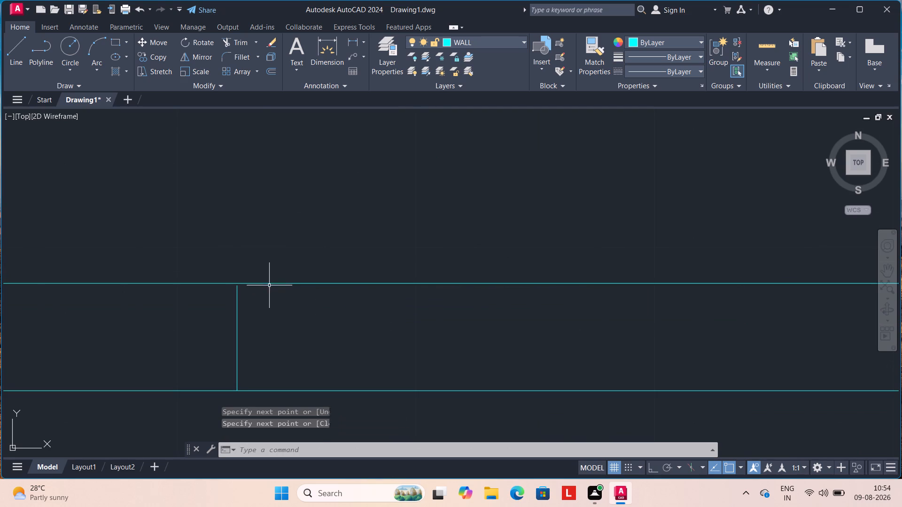
Extend the new second jamb up to the partition's upper line.
text(EX)
key(Return)
click(236, 298)
scroll(264, 302, down, 2)
key(Escape)
key(Escape)
Draw a line 6" right from the inner corner of the stepped-down horizontal partition, then down across its thickness as a jamb.
scroll(288, 301, down, 5)
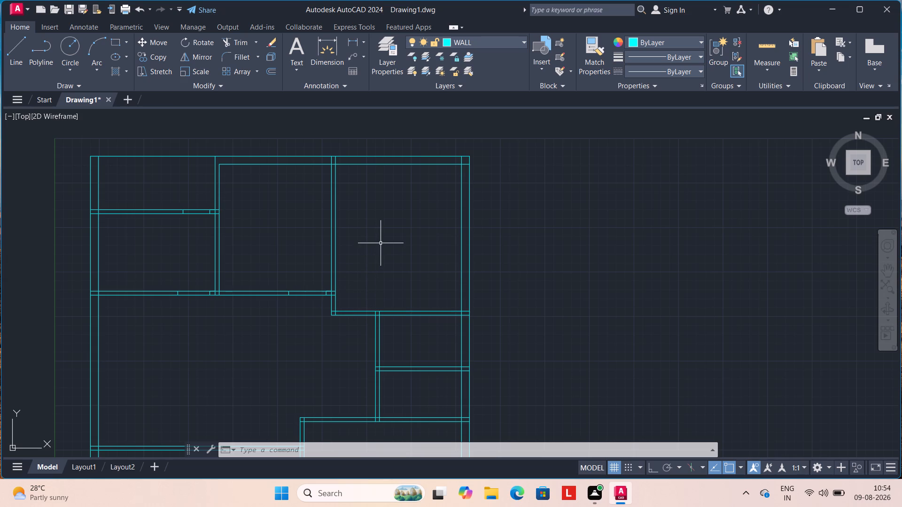
scroll(341, 311, up, 2)
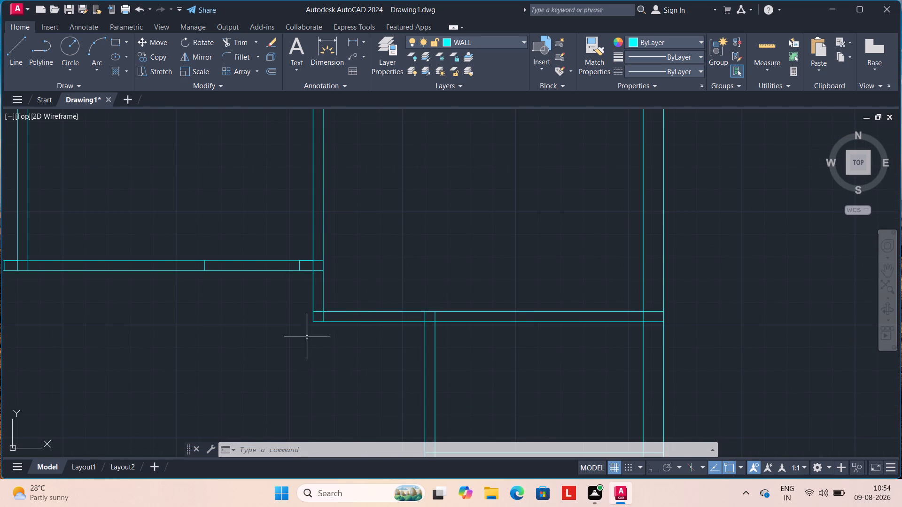
key(l)
key(Return)
click(323, 312)
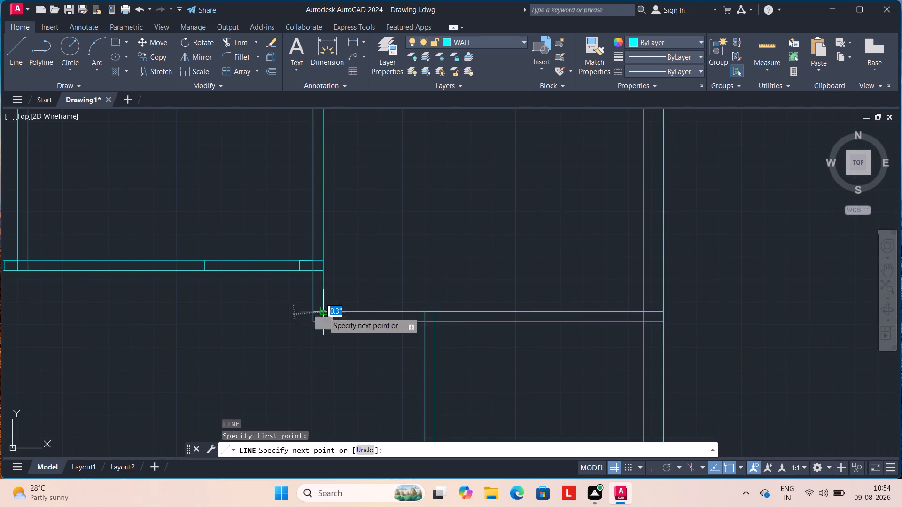
text(6")
key(Return)
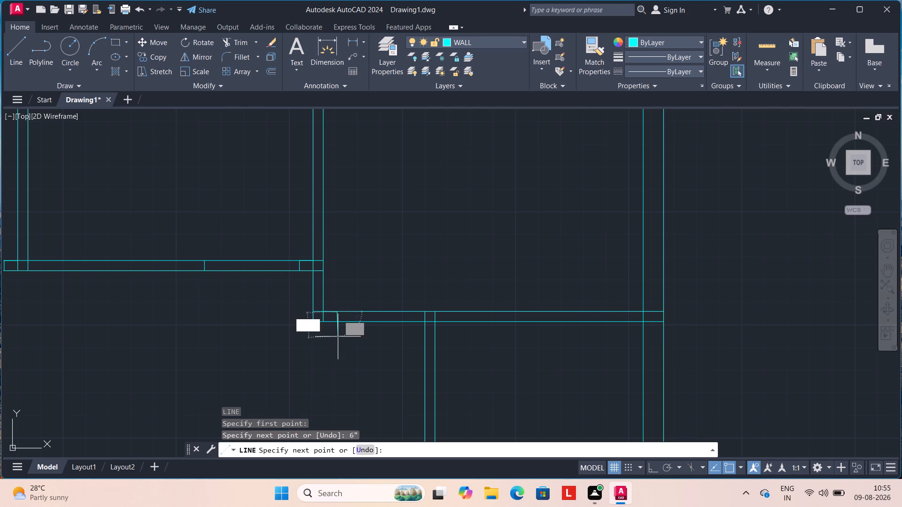
click(339, 324)
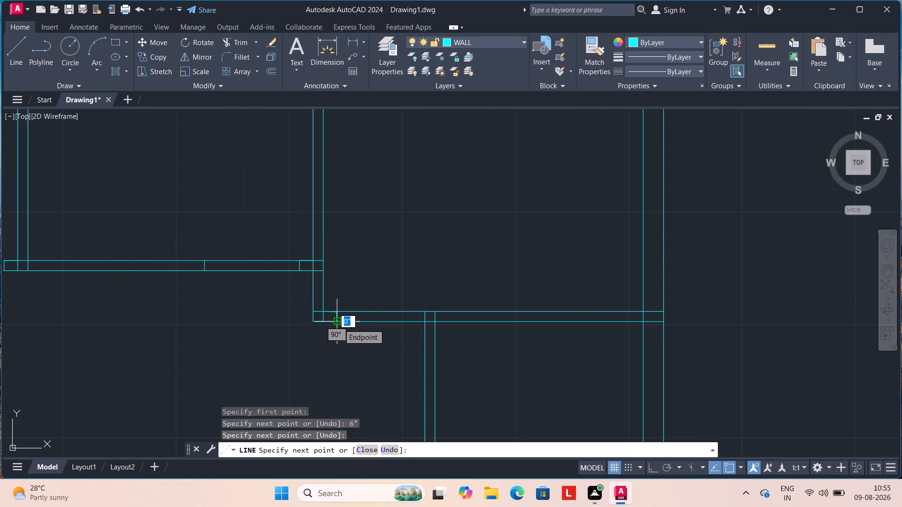
key(Escape)
Erase the 6" helper line beside the inner corner of the stepped-down partition.
scroll(339, 323, up, 3)
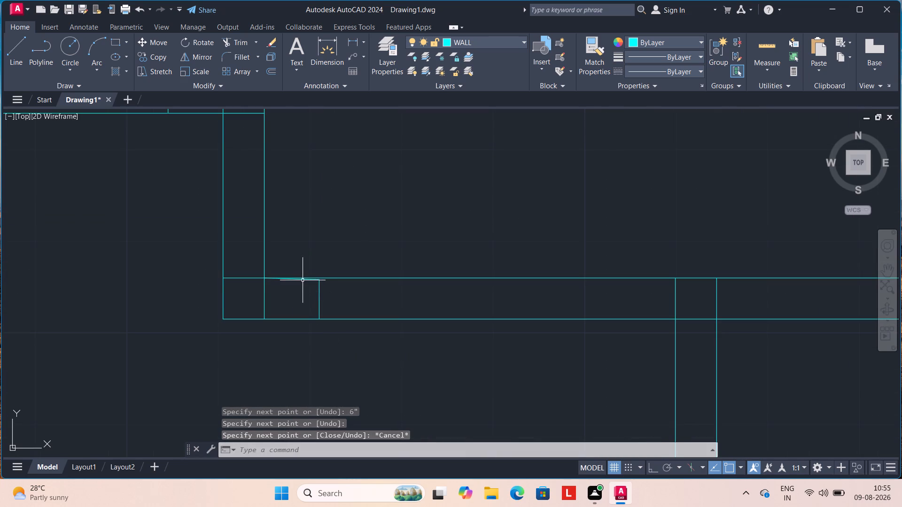
click(304, 280)
key(Delete)
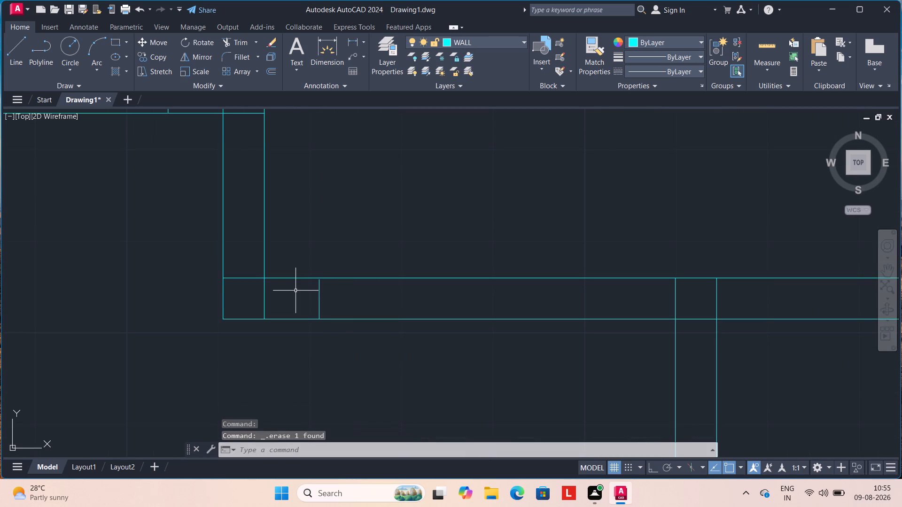
Extend the jamb near the inner corner up to the stepped-down partition's upper line.
text(EX)
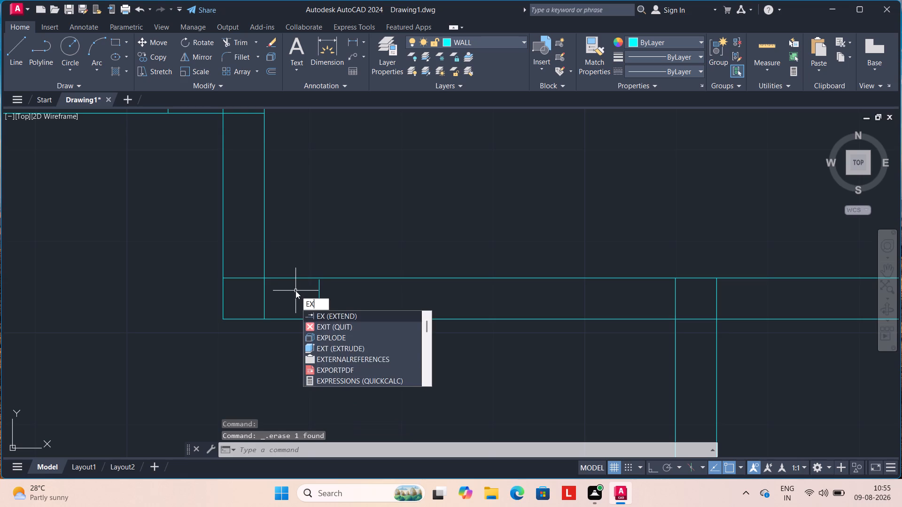
key(Return)
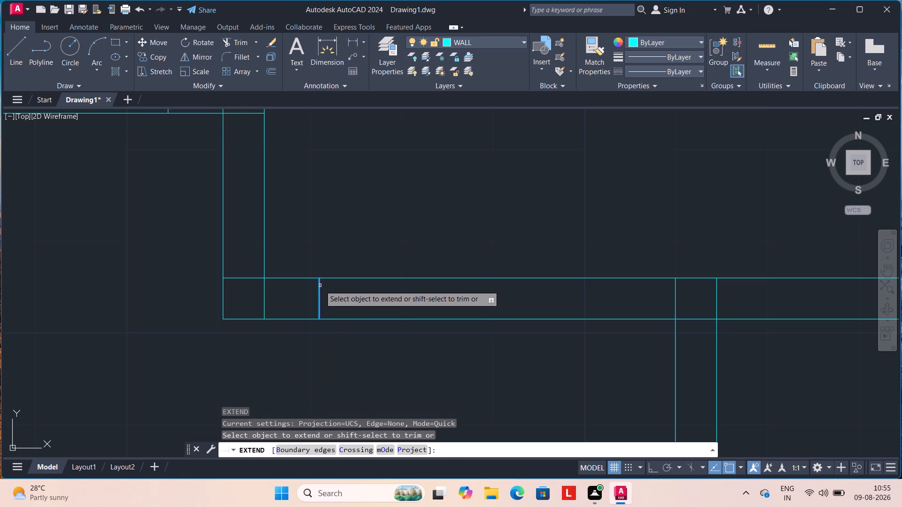
click(320, 285)
scroll(355, 297, down, 1)
key(Escape)
key(Escape)
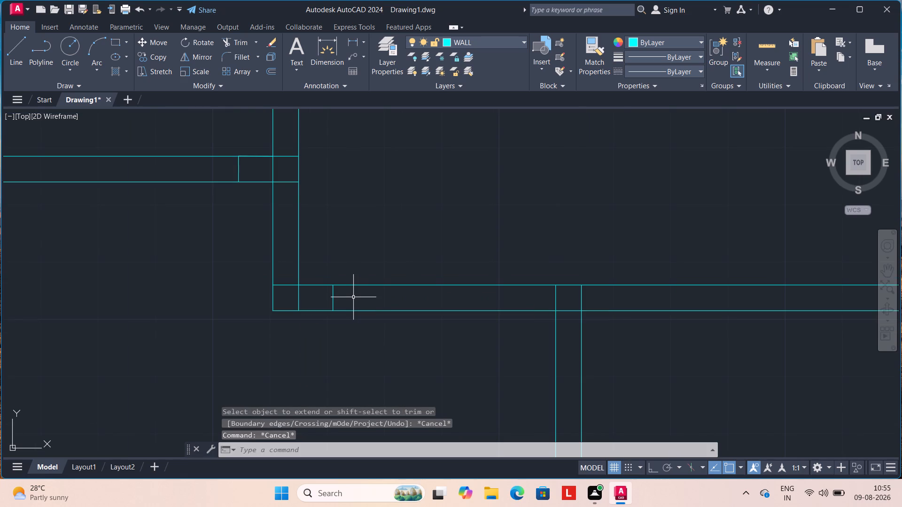
Check the distance from the new jamb to the near face of the vertical partition with a linear dimension, without placing it.
scroll(352, 298, down, 1)
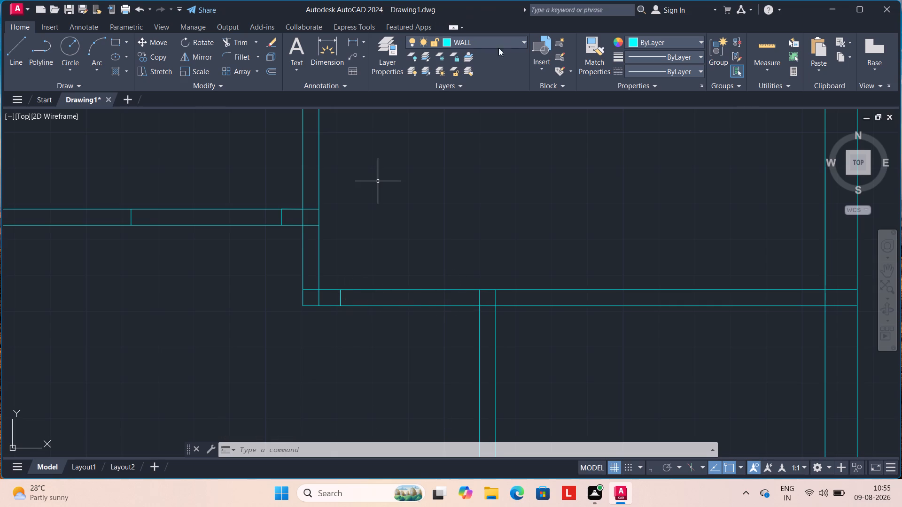
click(365, 39)
click(370, 56)
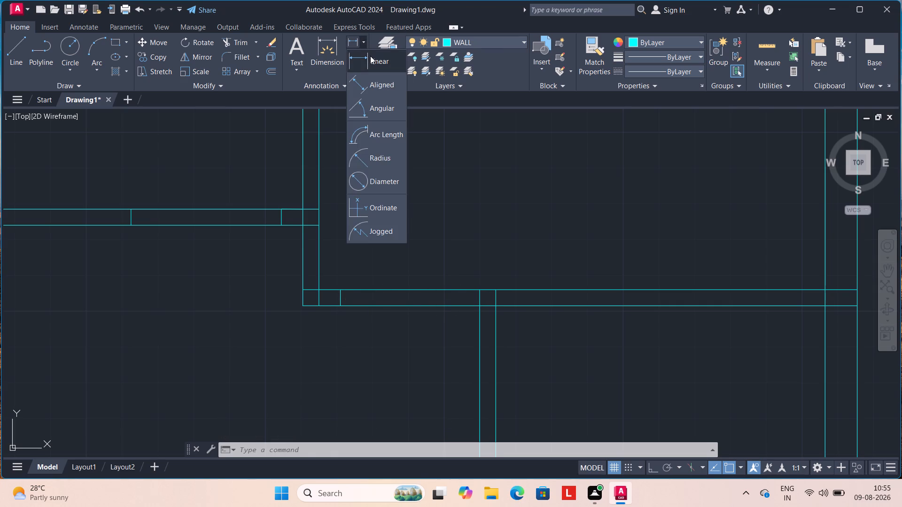
click(342, 288)
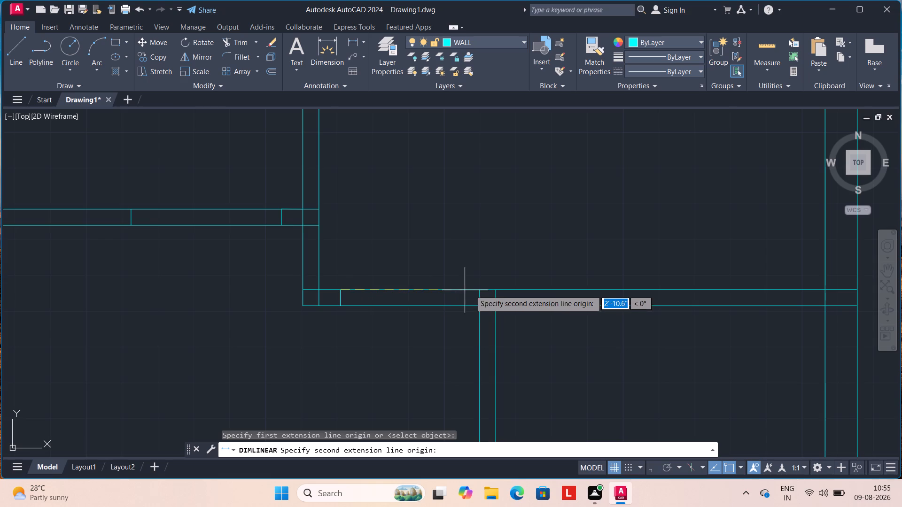
click(479, 289)
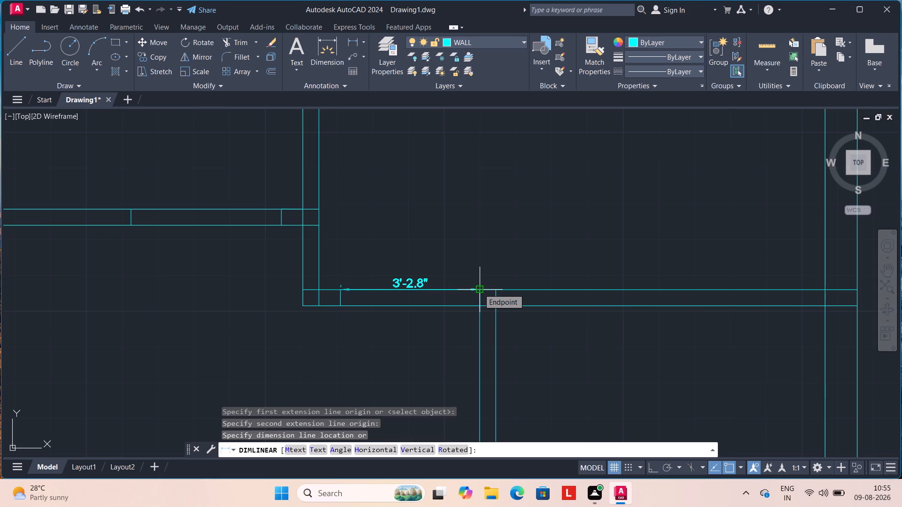
key(Escape)
key(Escape)
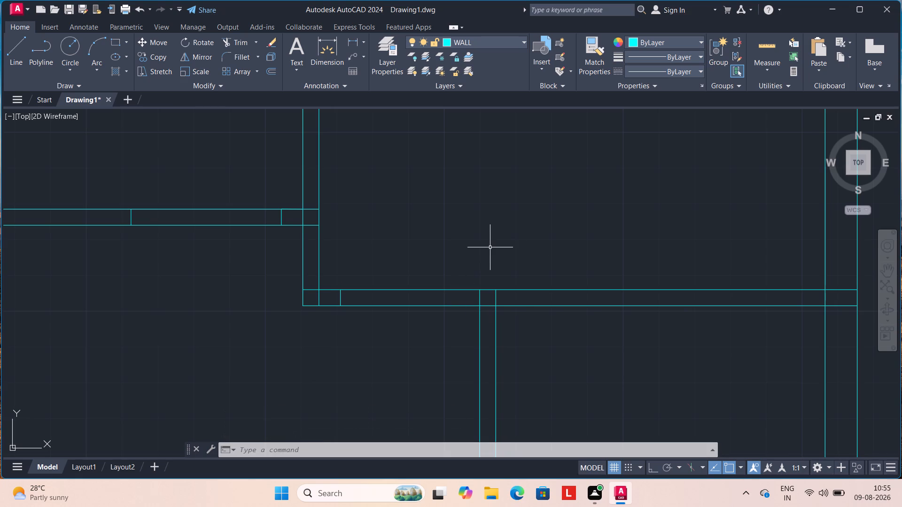
Draw a line 2" left from the vertical partition's left face along the upper line, then down across the thickness as a jamb.
key(l)
key(Return)
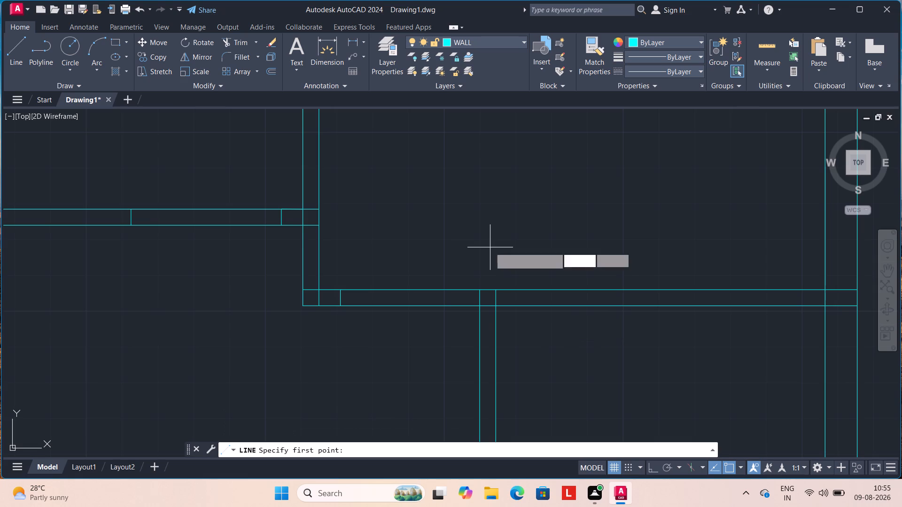
click(479, 289)
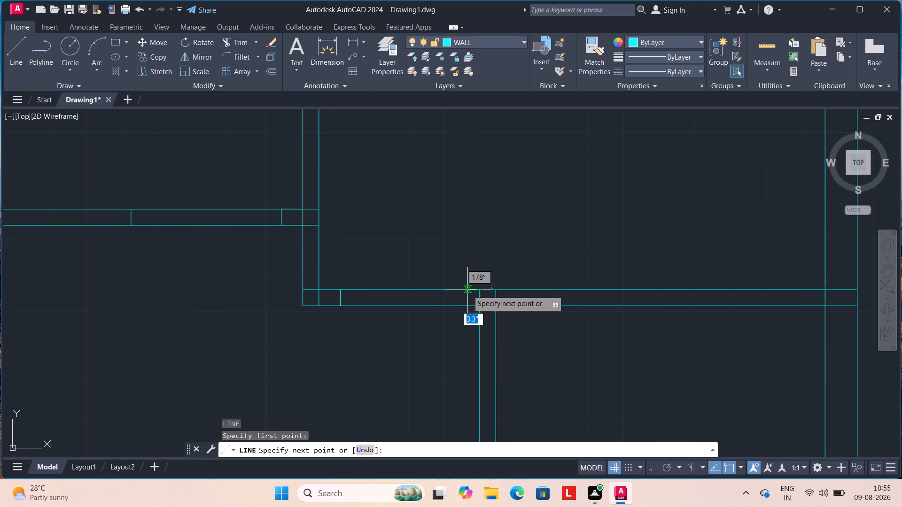
key(2)
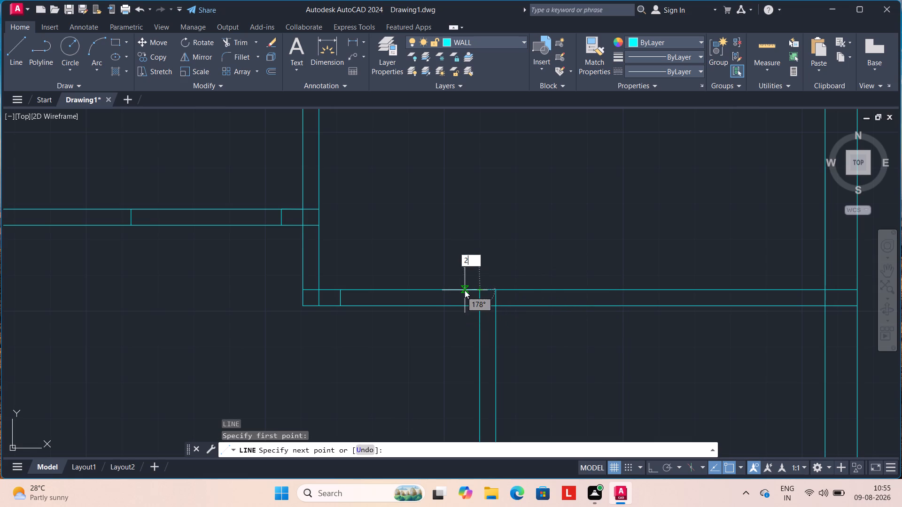
key(shift+quotedbl)
key(Return)
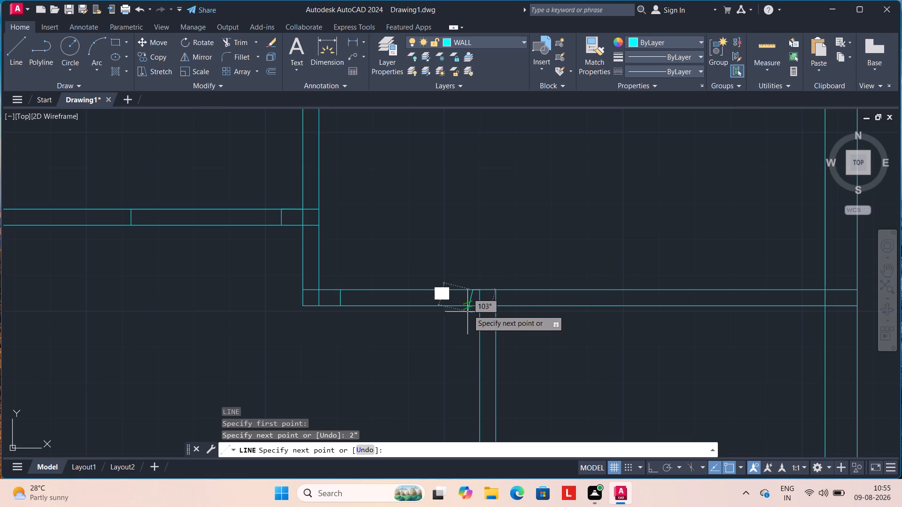
click(472, 303)
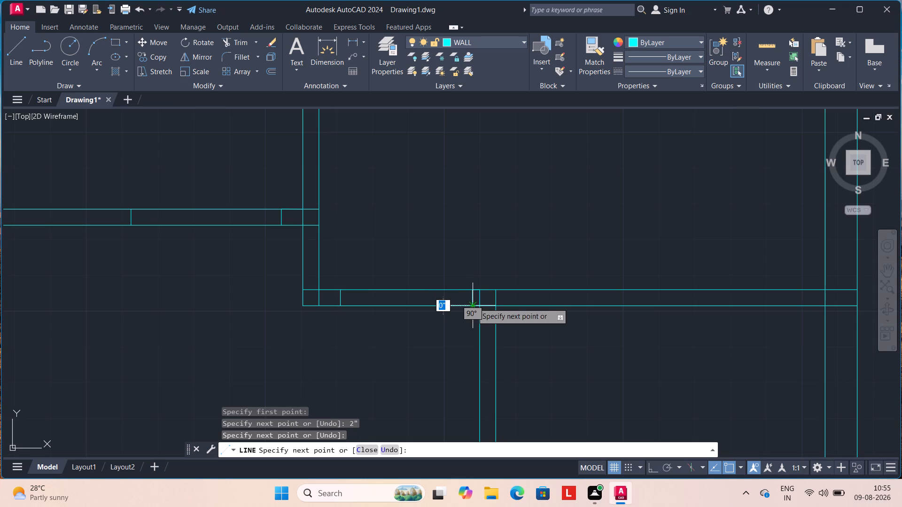
key(Escape)
Draw a line 6" right from the vertical partition's right face along the upper line, then down across the thickness as a jamb.
scroll(467, 301, up, 1)
scroll(467, 301, down, 2)
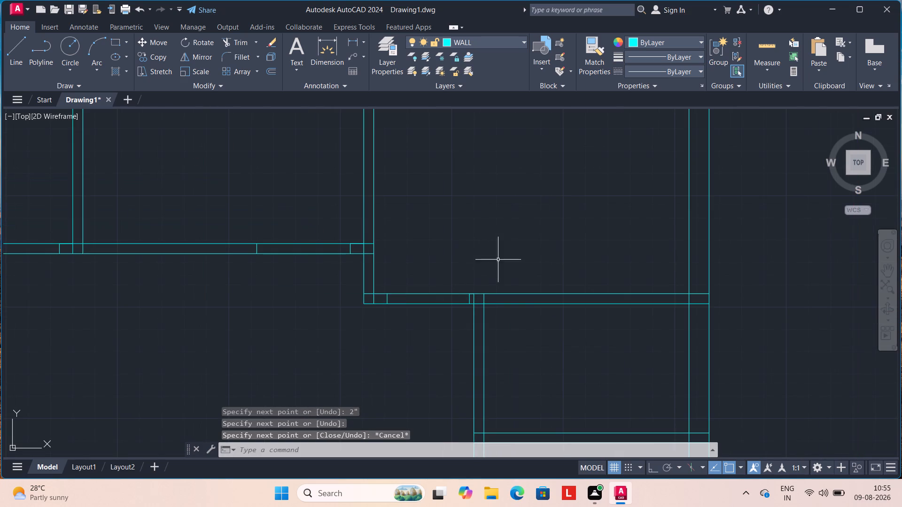
key(l)
key(Return)
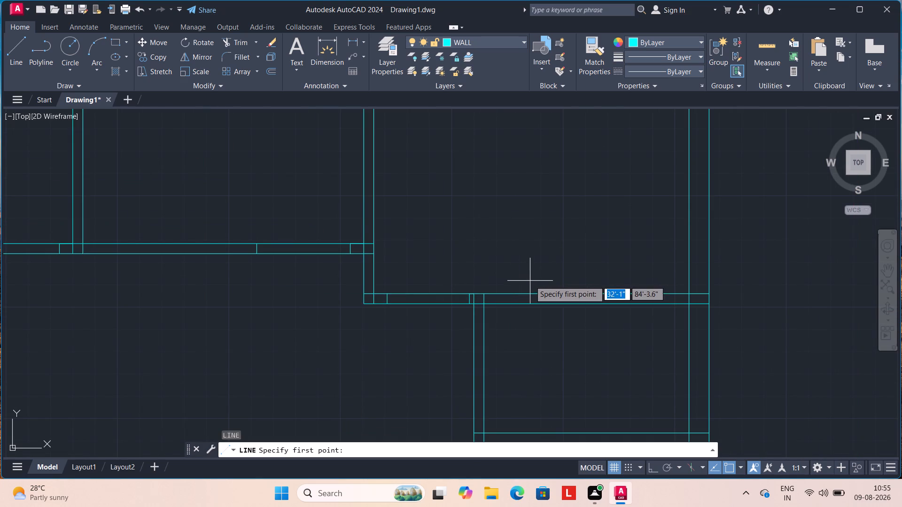
click(483, 293)
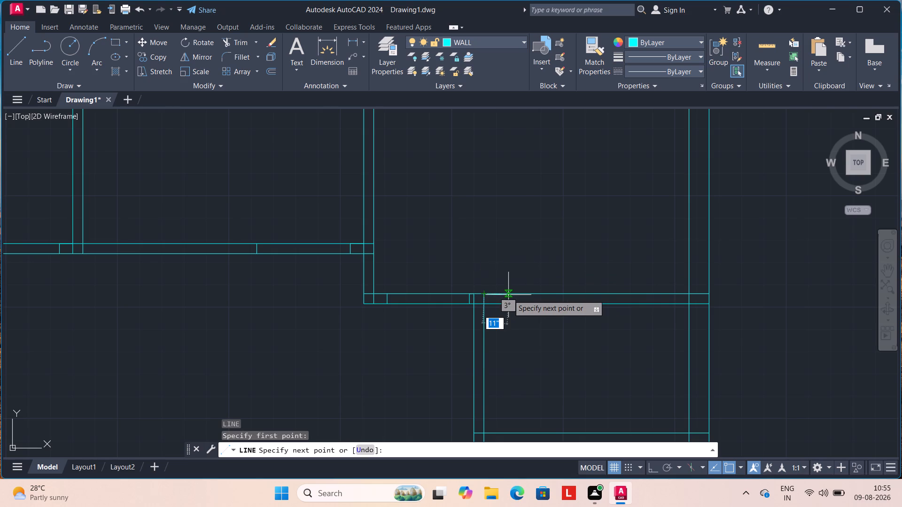
key(6)
key(shift+quotedbl)
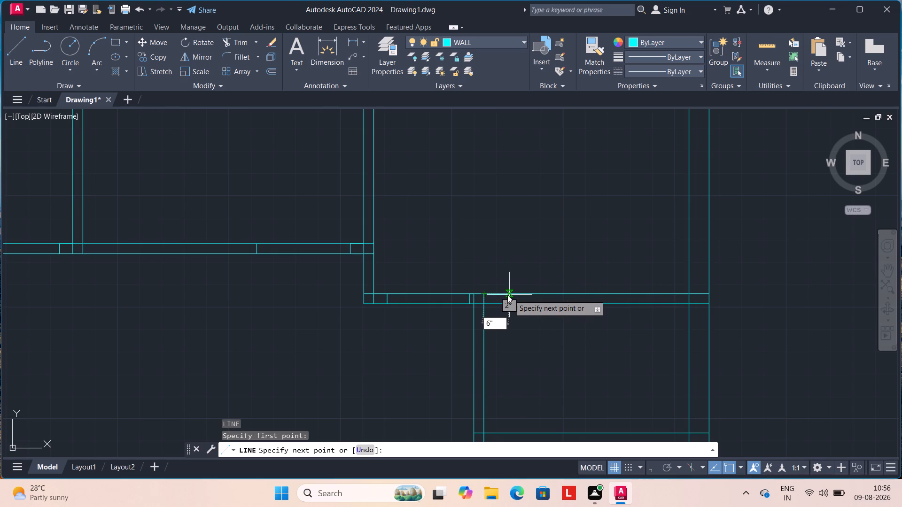
key(Return)
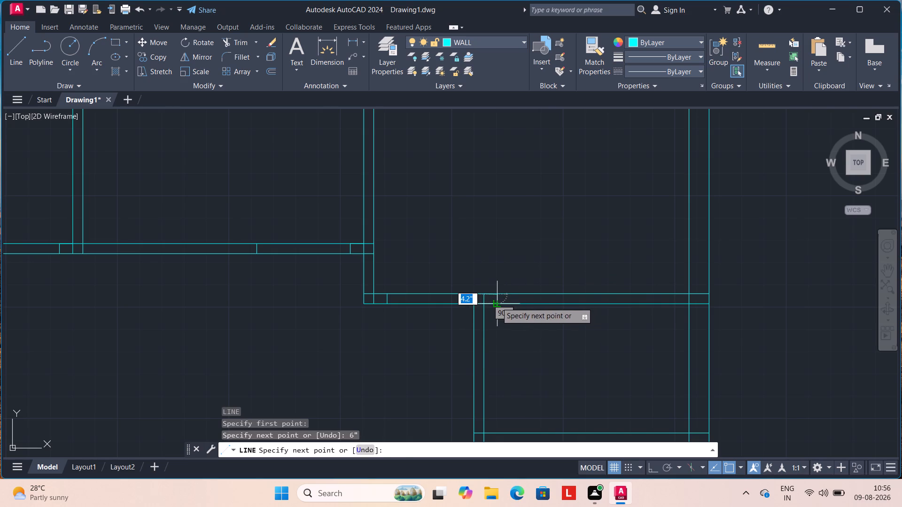
click(497, 302)
key(Escape)
Erase the 6" helper line to the right of the vertical partition.
scroll(496, 302, up, 3)
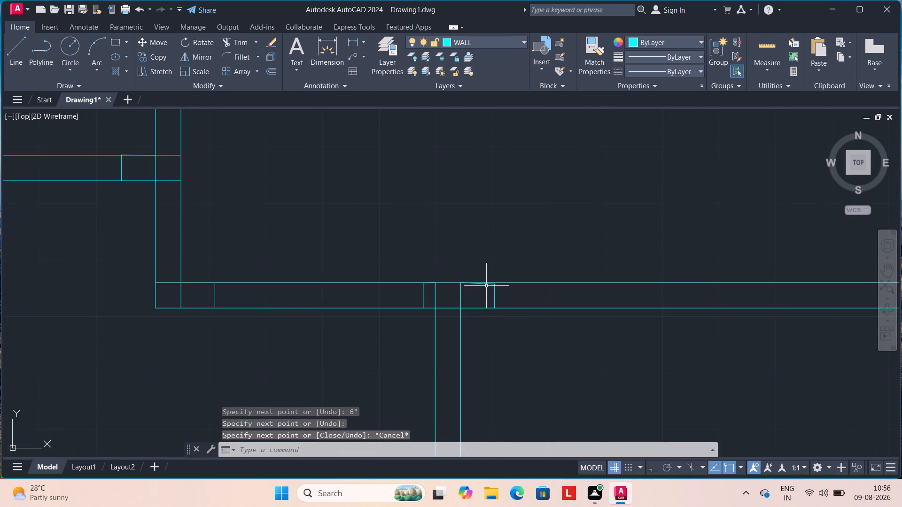
scroll(486, 286, up, 3)
click(487, 283)
key(Delete)
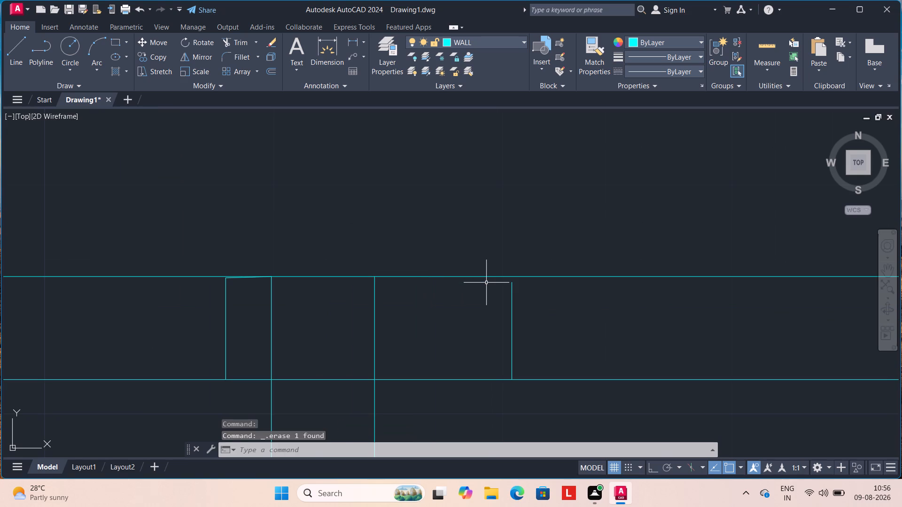
Extend the jamb right of the vertical partition up to the horizontal partition's upper line.
text(EX)
key(Return)
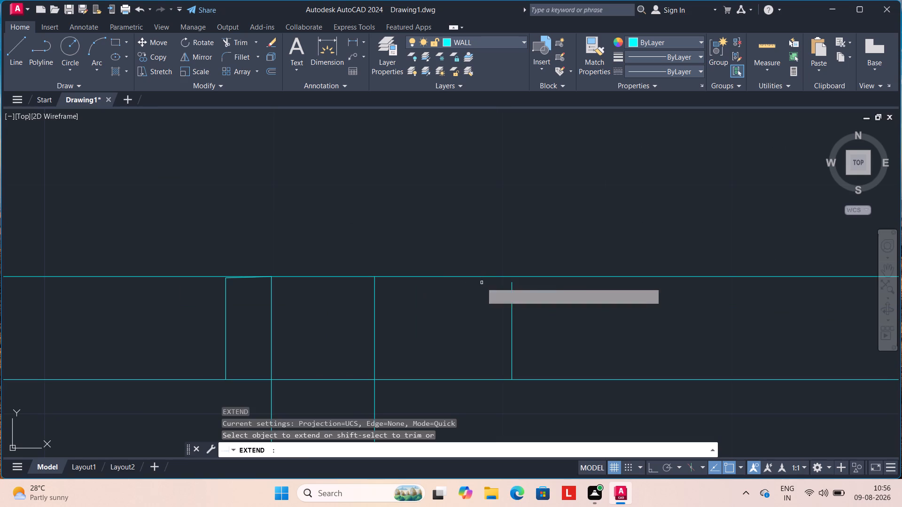
click(513, 292)
scroll(512, 293, down, 2)
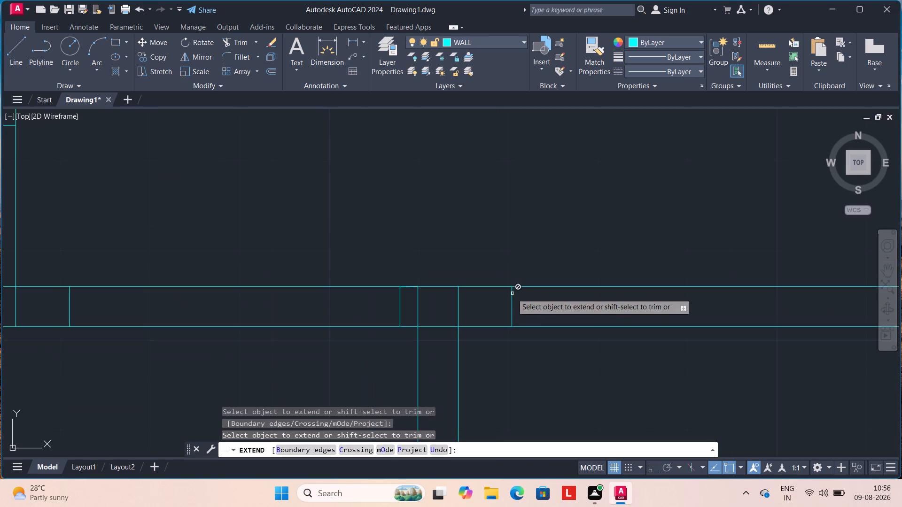
key(Escape)
key(Escape)
Draw a line 2'6" right from the top of the jamb right of the vertical partition, then down across the thickness as the opposite jamb.
middle_drag(546, 311, 500, 284)
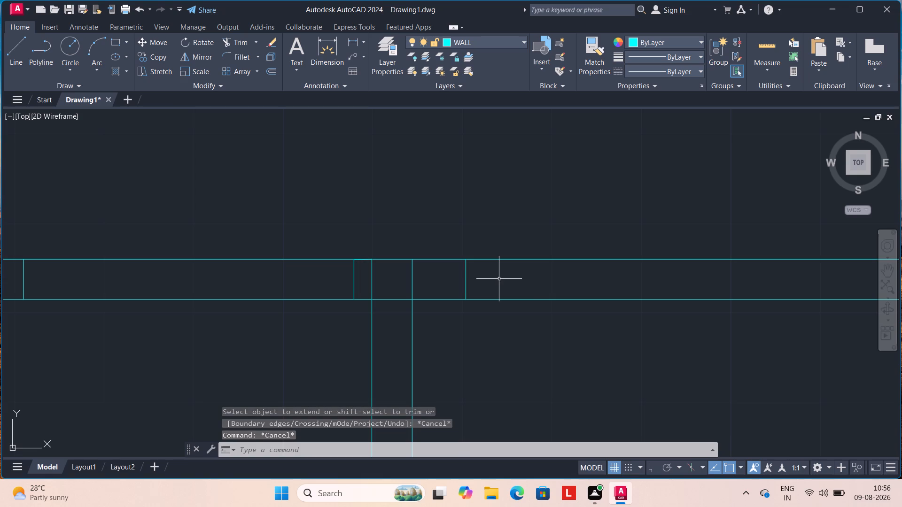
key(l)
key(Return)
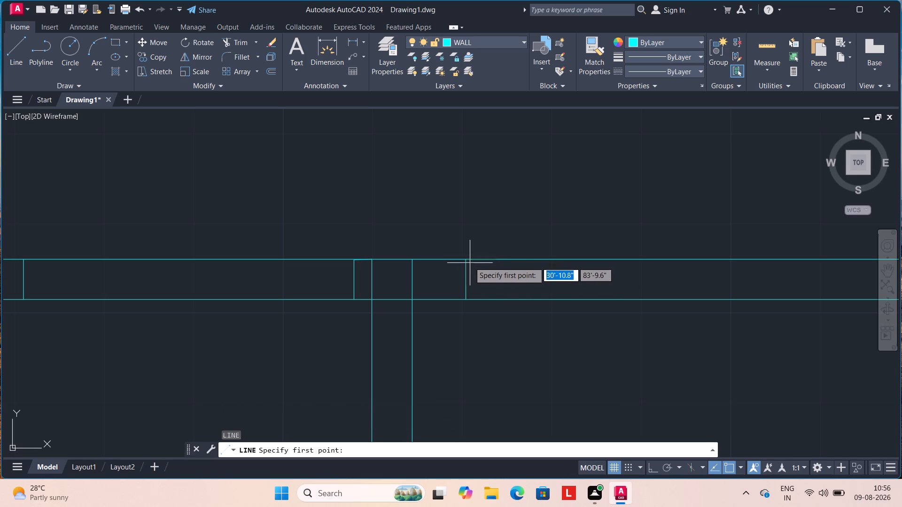
click(467, 260)
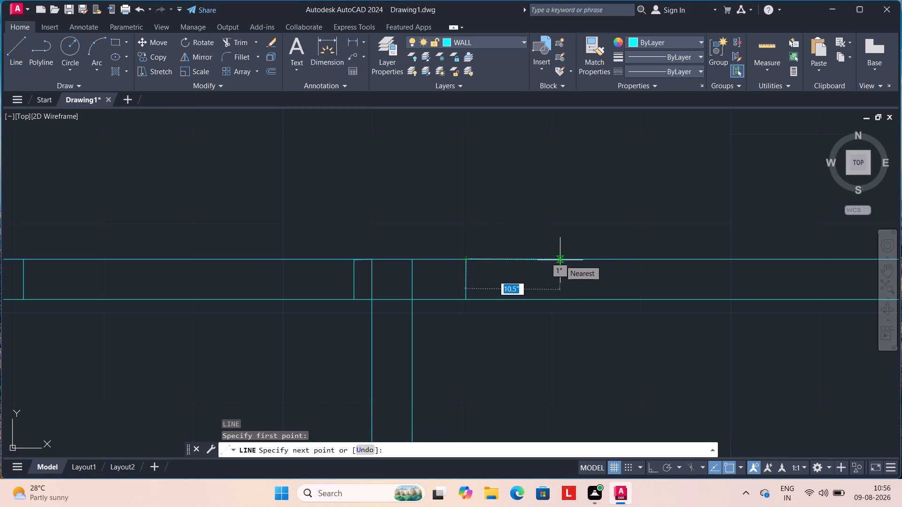
scroll(560, 260, down, 2)
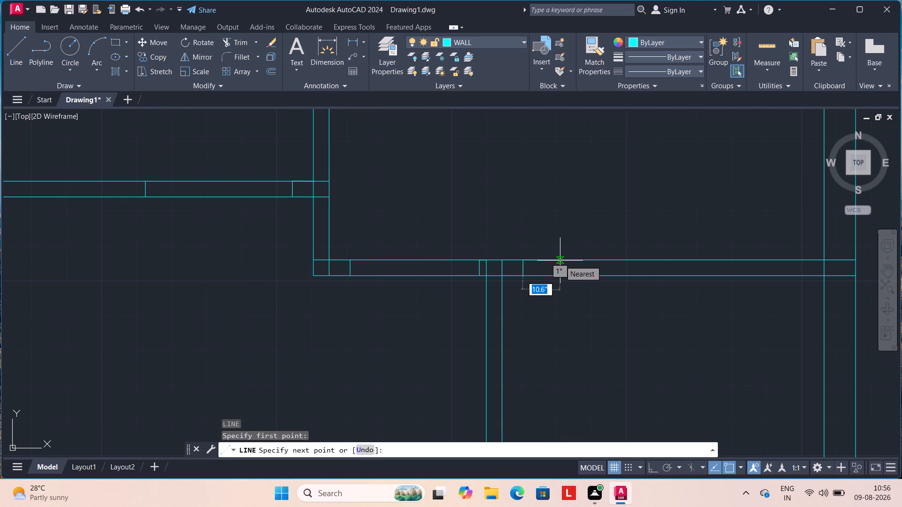
text(2')
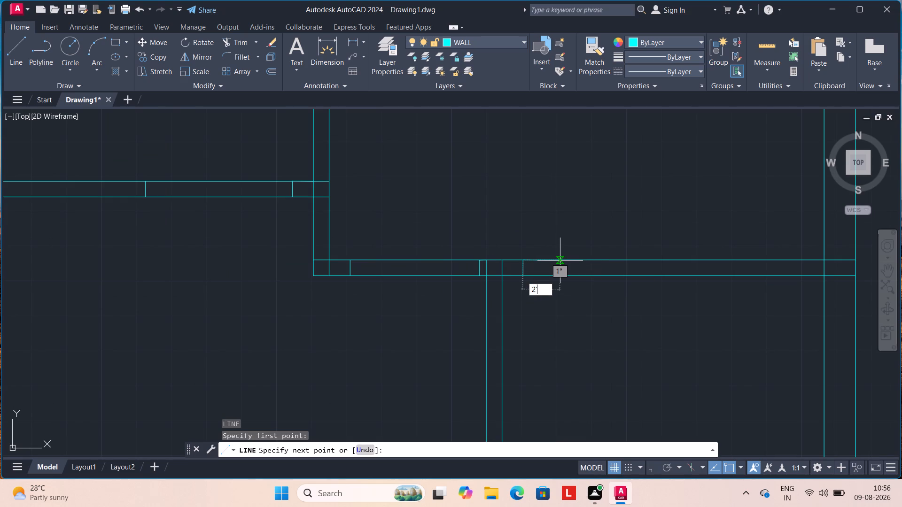
text(6")
key(Return)
click(626, 275)
scroll(625, 274, up, 3)
key(Escape)
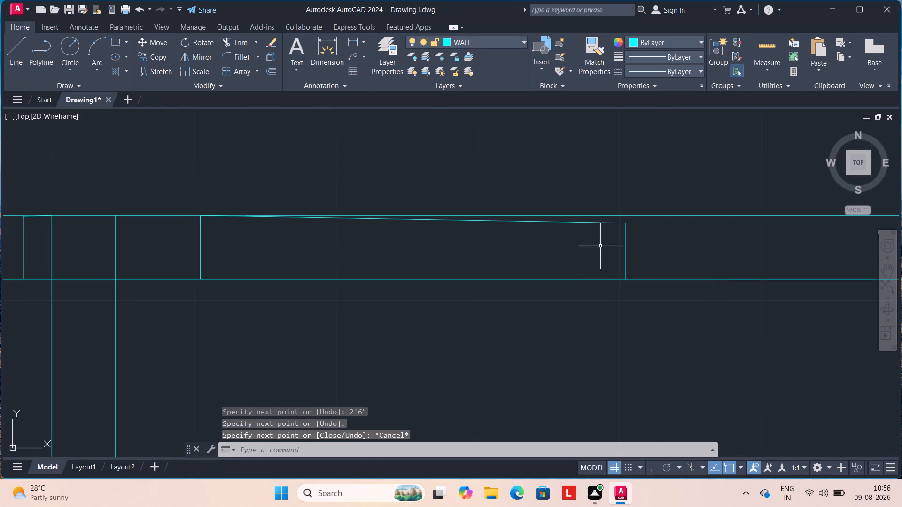
Erase the slanted 2'6" helper line between the two jambs.
click(598, 223)
key(Delete)
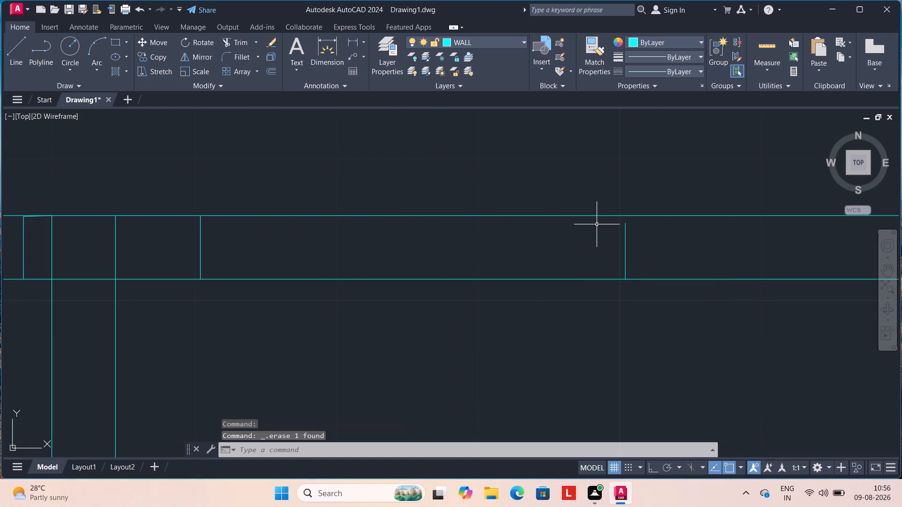
Extend the new far jamb up to the horizontal partition's upper line.
key(e)
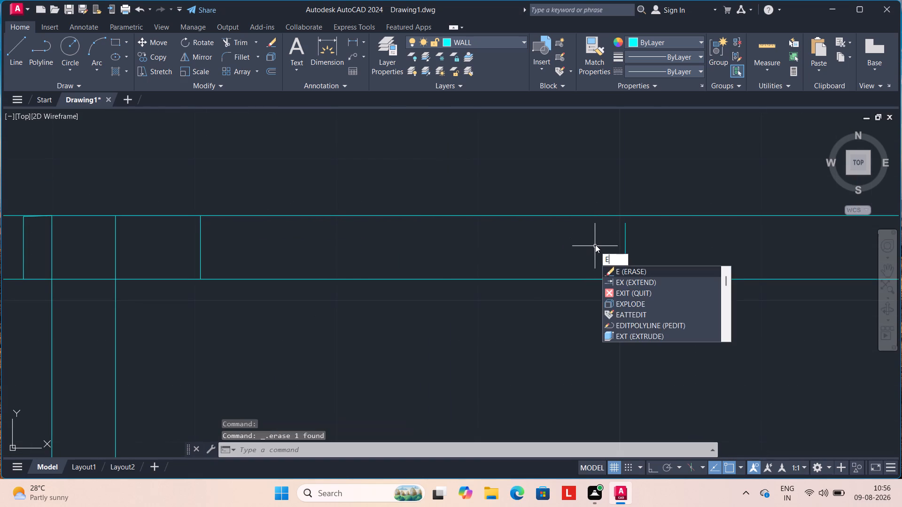
key(x)
key(Return)
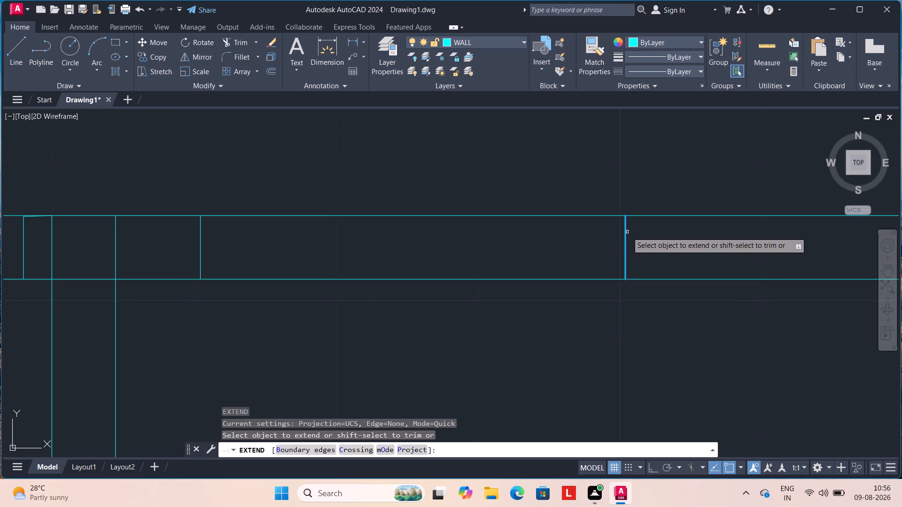
click(627, 232)
click(625, 235)
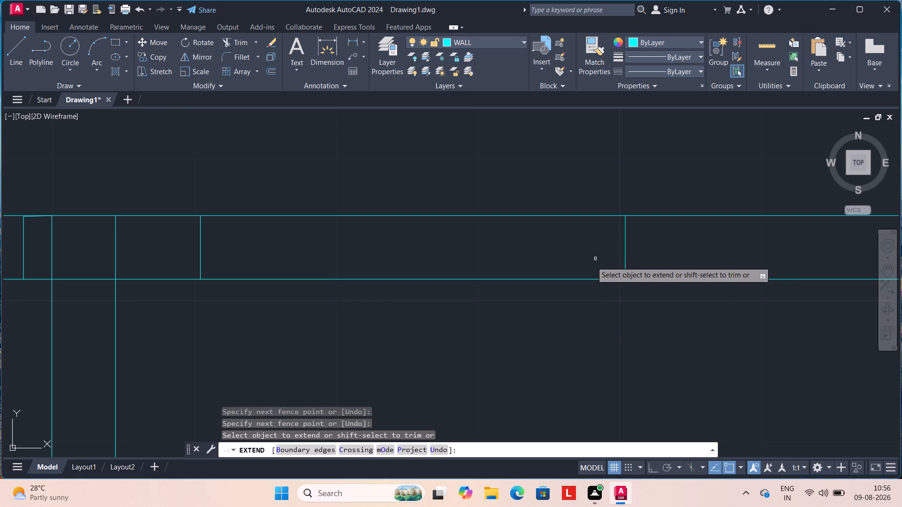
scroll(589, 266, down, 2)
scroll(554, 285, down, 1)
key(Escape)
Erase the slanted helper line above the jamb in the upper-left horizontal partition, just left of the vertical wall at the step.
middle_drag(552, 344, 481, 289)
scroll(479, 287, down, 1)
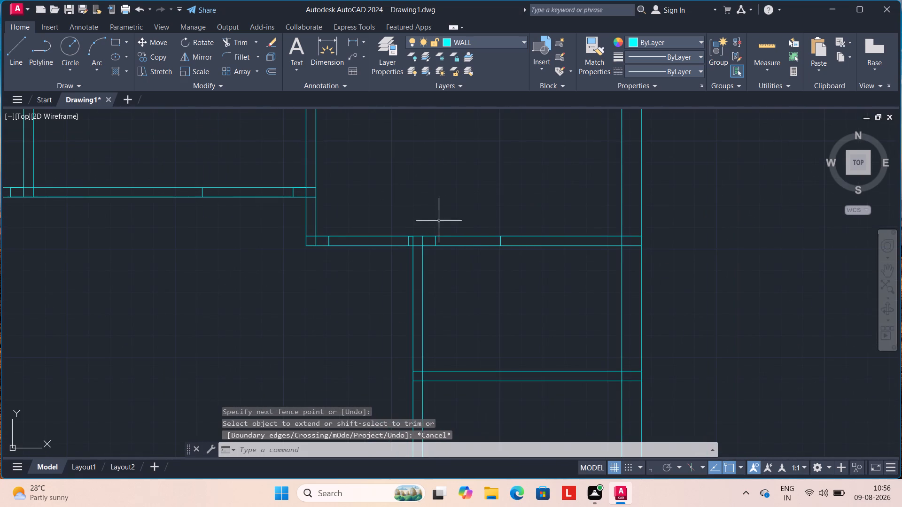
scroll(277, 191, up, 3)
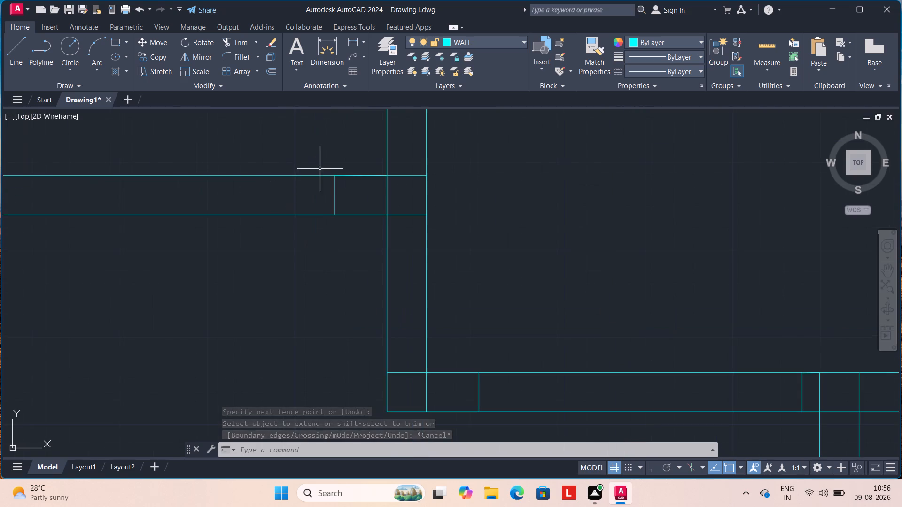
scroll(323, 168, up, 3)
click(374, 197)
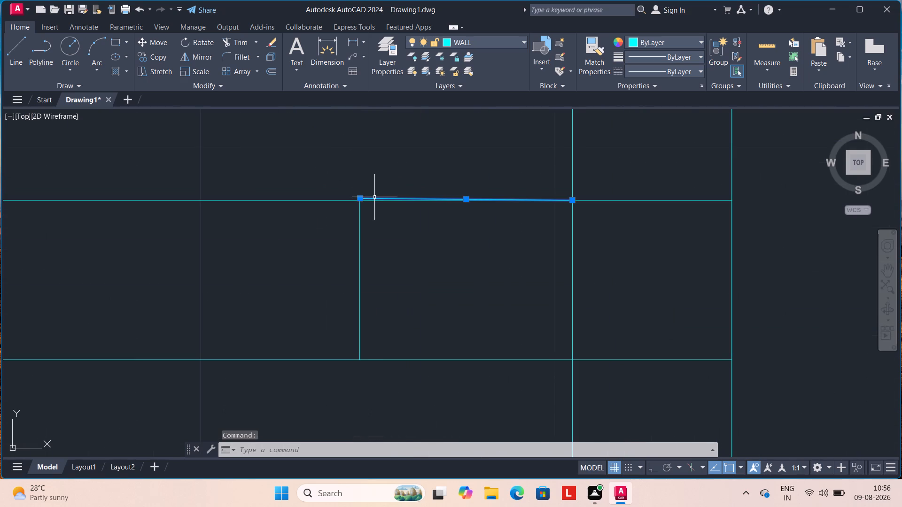
key(Delete)
Trim the end of that jamb projecting above the horizontal partition's upper line.
scroll(362, 194, up, 2)
text(TR)
key(Return)
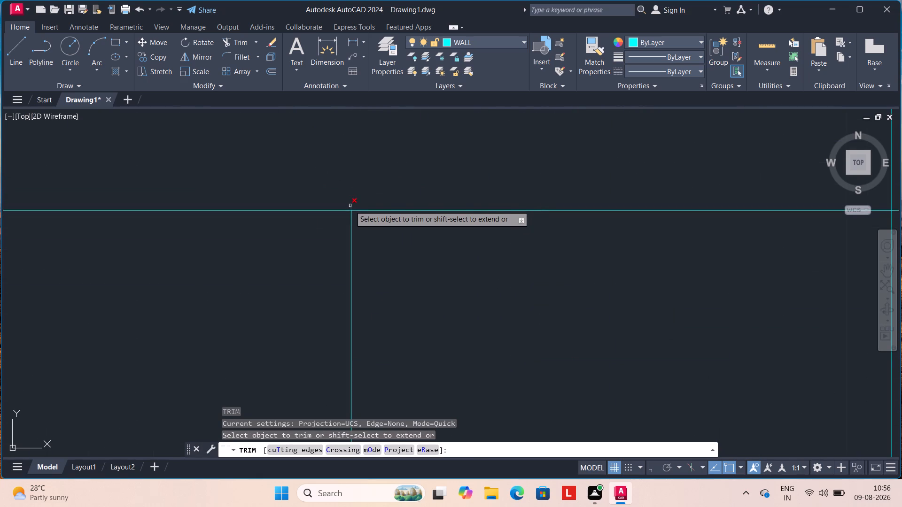
click(350, 206)
scroll(377, 183, down, 5)
key(Escape)
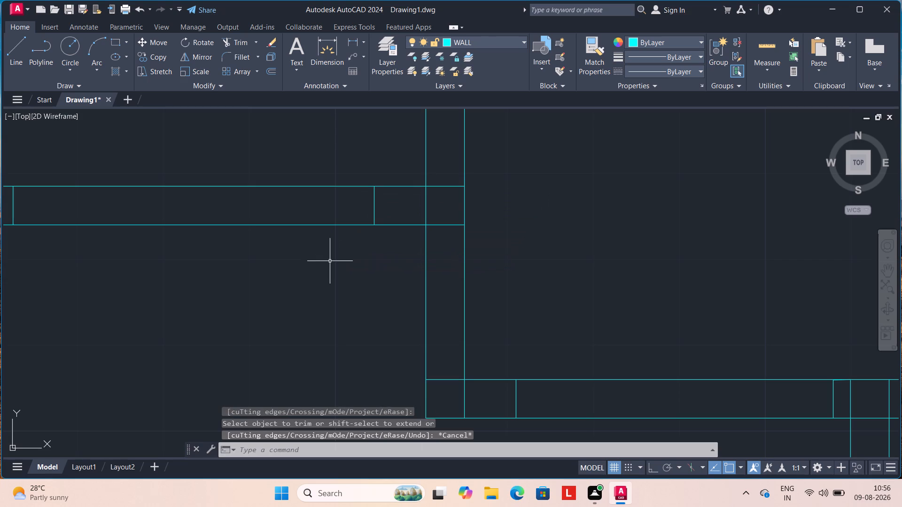
Trim both partition lines between the two jambs right of the vertical partition to open the 2'6" doorway.
scroll(346, 272, down, 5)
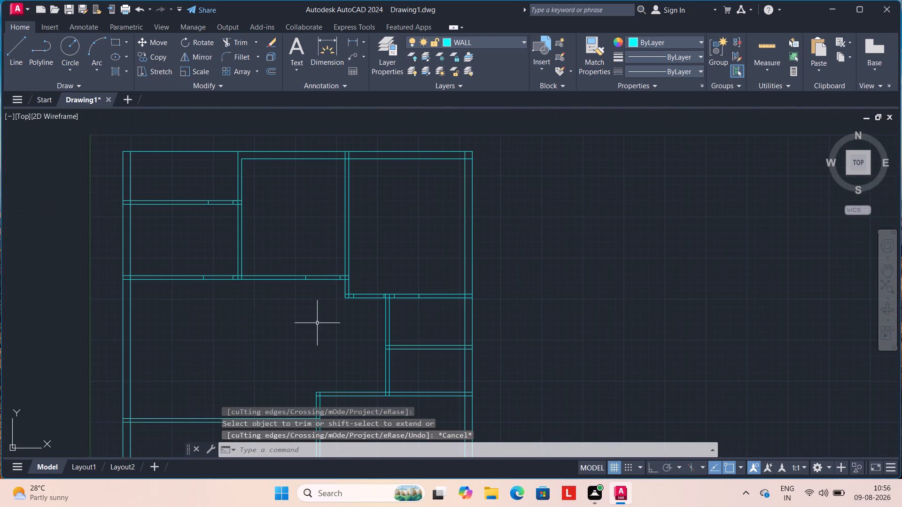
middle_drag(314, 321, 283, 252)
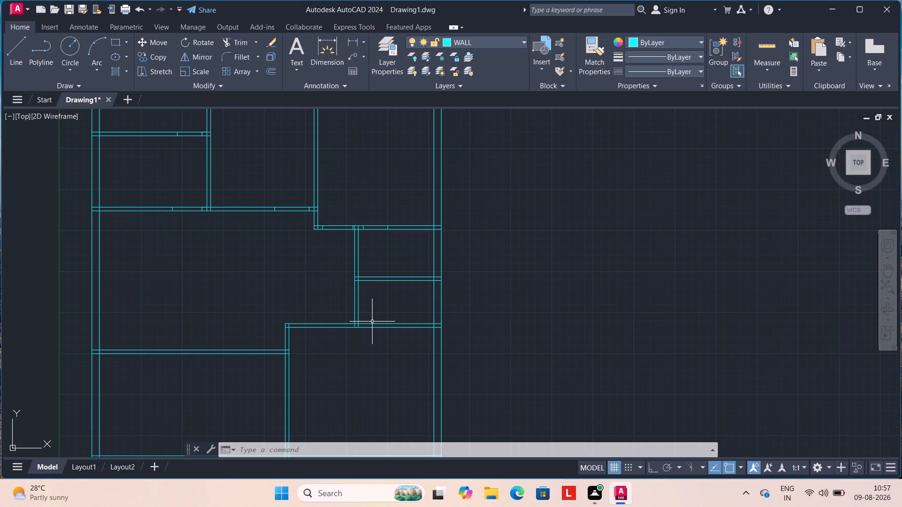
key(t)
key(r)
key(Return)
drag(373, 216, 372, 241)
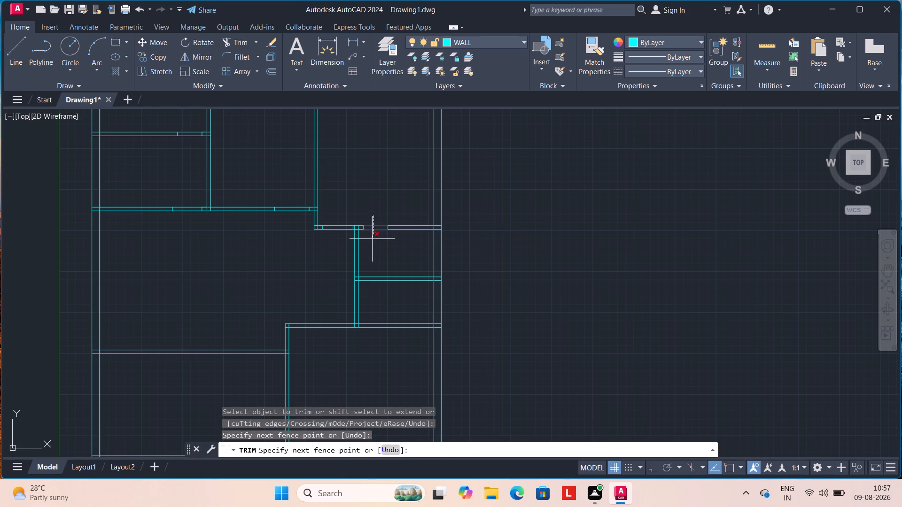
drag(372, 241, 371, 247)
key(Escape)
key(Escape)
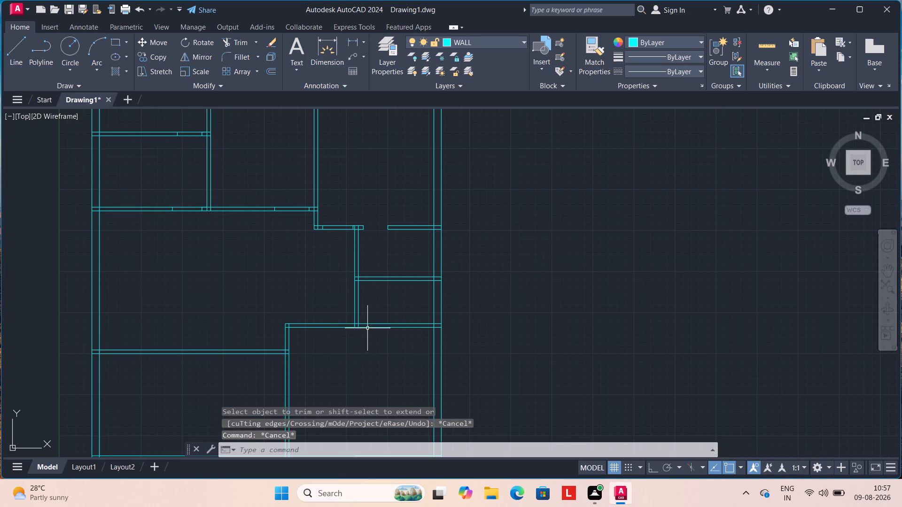
At the vertical partition's lower end, draw a line 6" right from its right face along the horizontal partition's upper line, then down as a jamb.
scroll(373, 327, up, 2)
key(l)
key(Return)
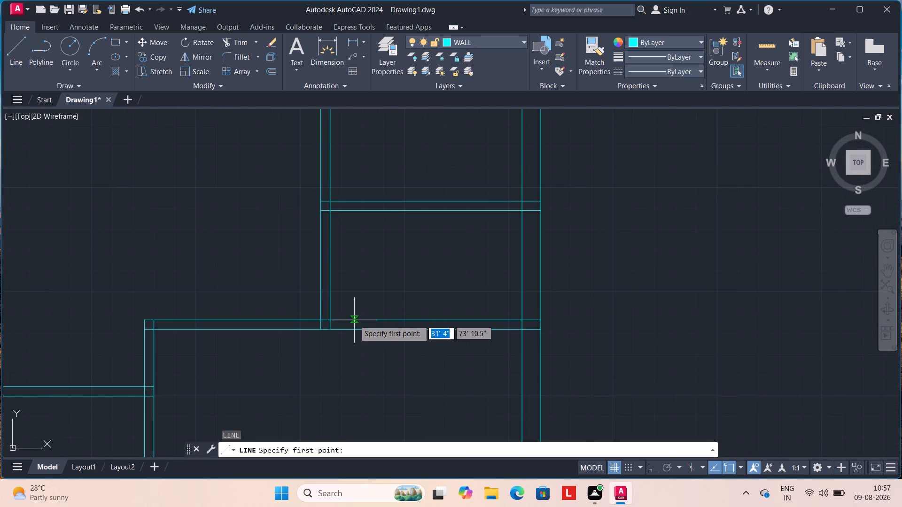
click(329, 321)
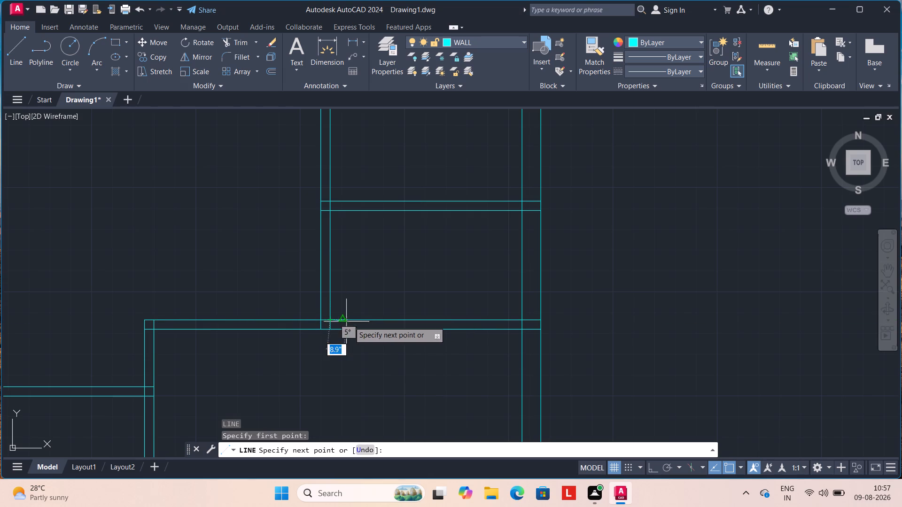
key(6)
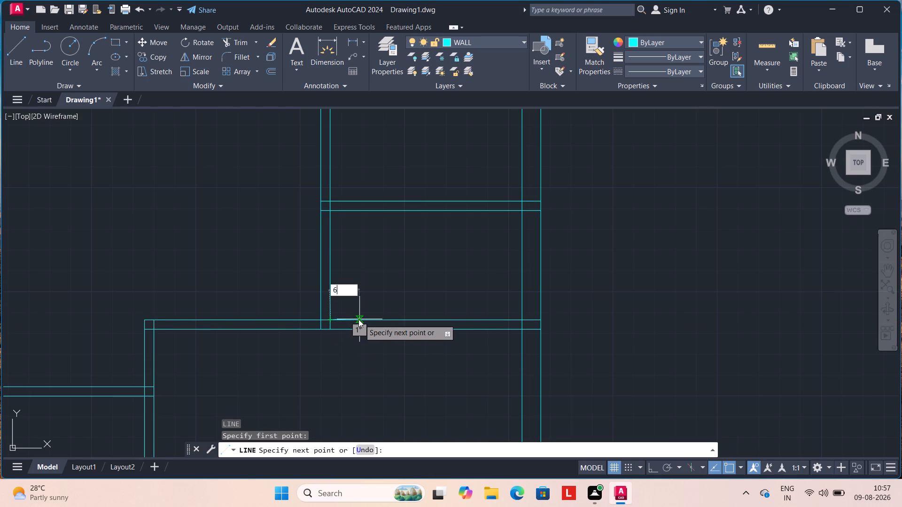
key(shift+quotedbl)
key(Return)
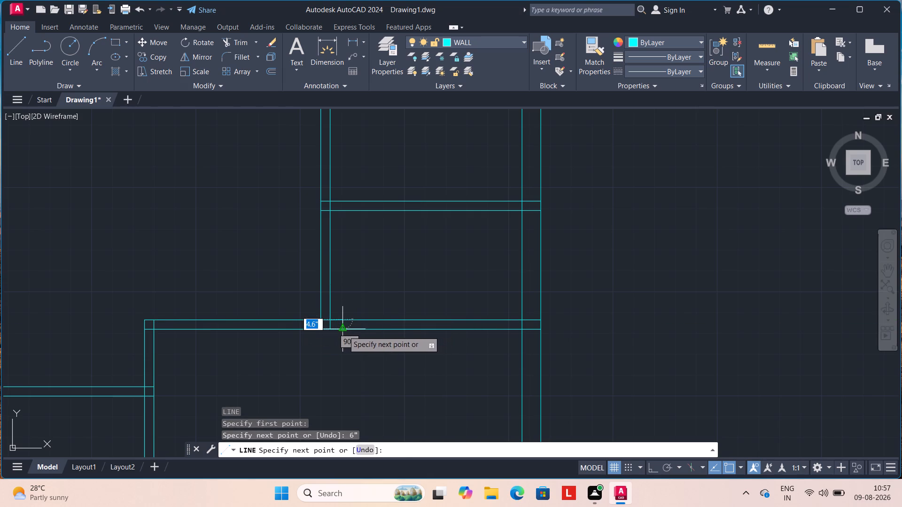
click(343, 331)
key(Escape)
Erase the slanted 6" helper line at the lower horizontal partition.
scroll(342, 323, up, 2)
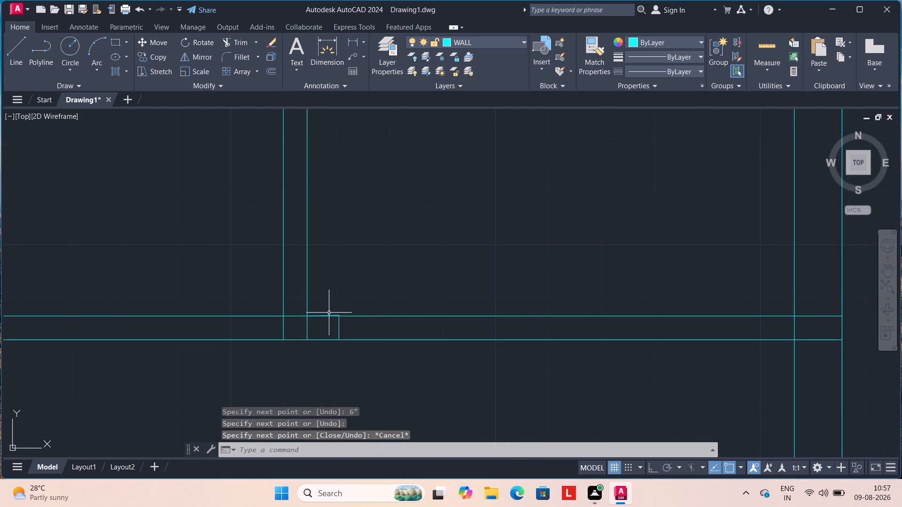
scroll(333, 314, up, 3)
click(333, 319)
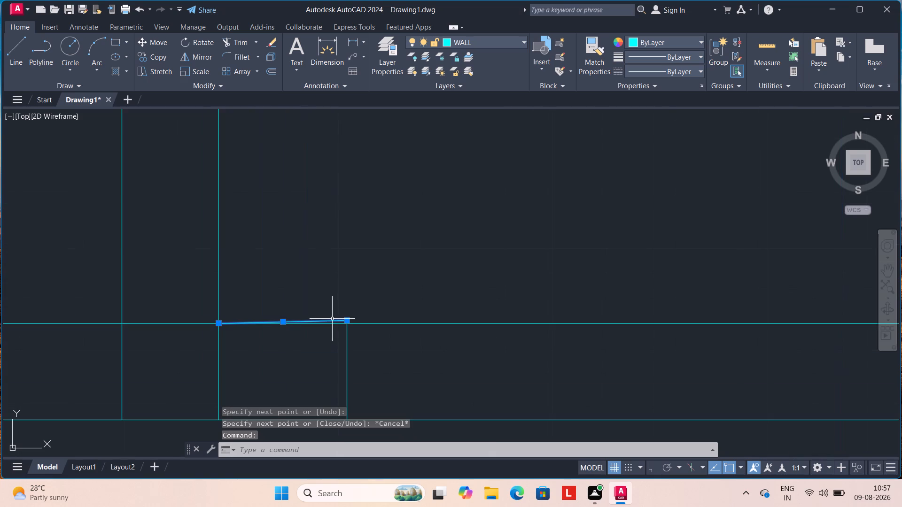
key(Delete)
Trim the end of the new jamb projecting above the lower horizontal partition's upper line.
text(RE)
key(BackSpace)
key(BackSpace)
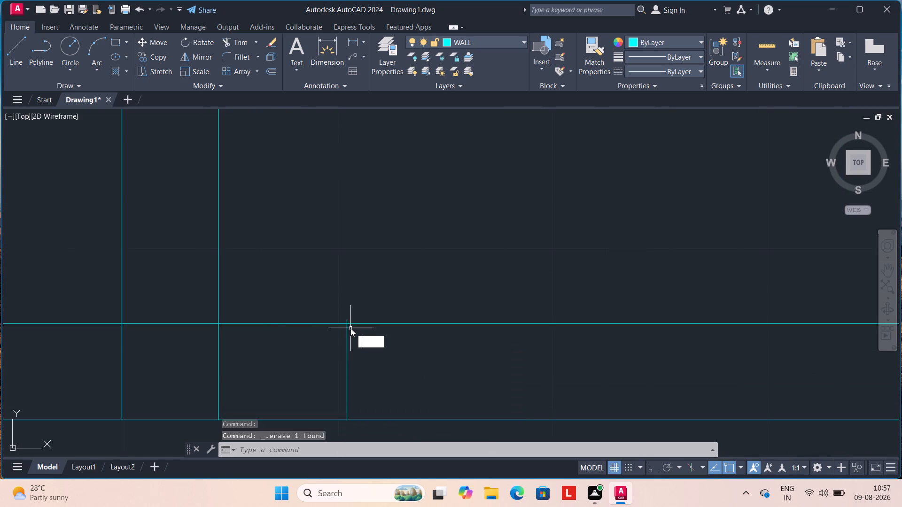
text(TR)
key(Return)
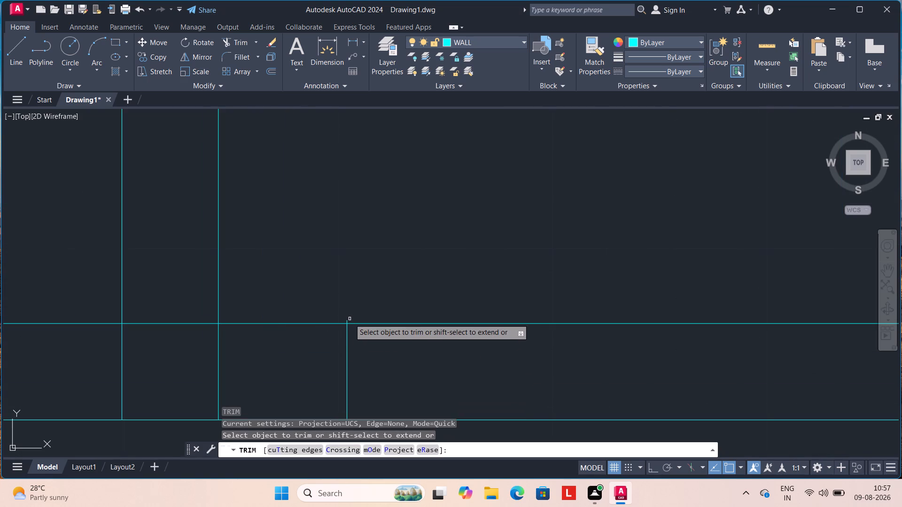
click(346, 320)
key(Escape)
key(Escape)
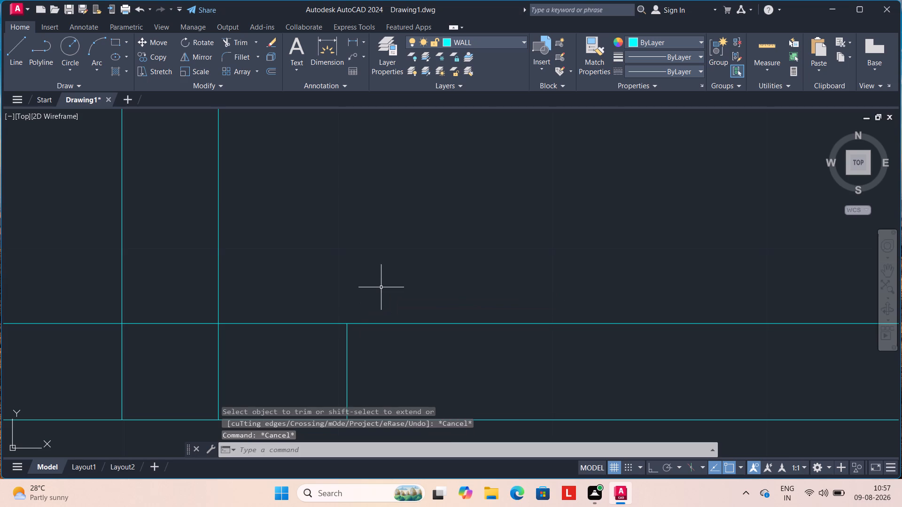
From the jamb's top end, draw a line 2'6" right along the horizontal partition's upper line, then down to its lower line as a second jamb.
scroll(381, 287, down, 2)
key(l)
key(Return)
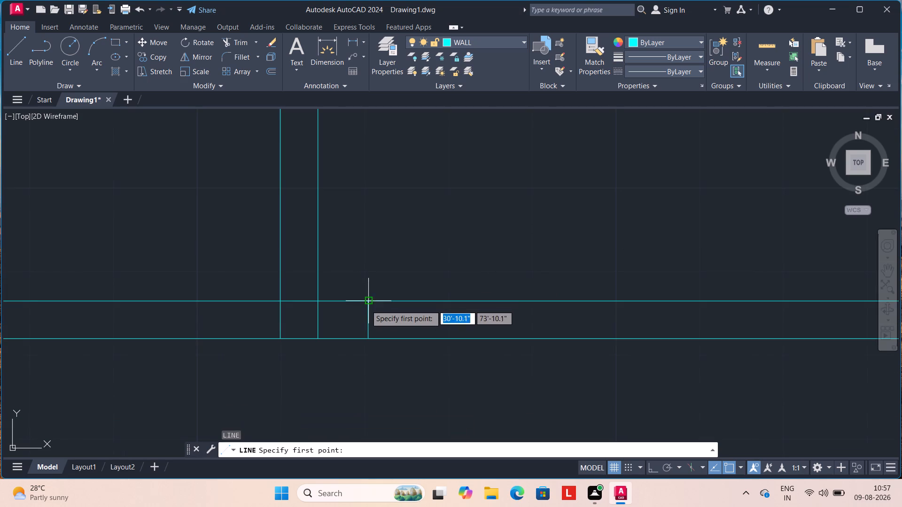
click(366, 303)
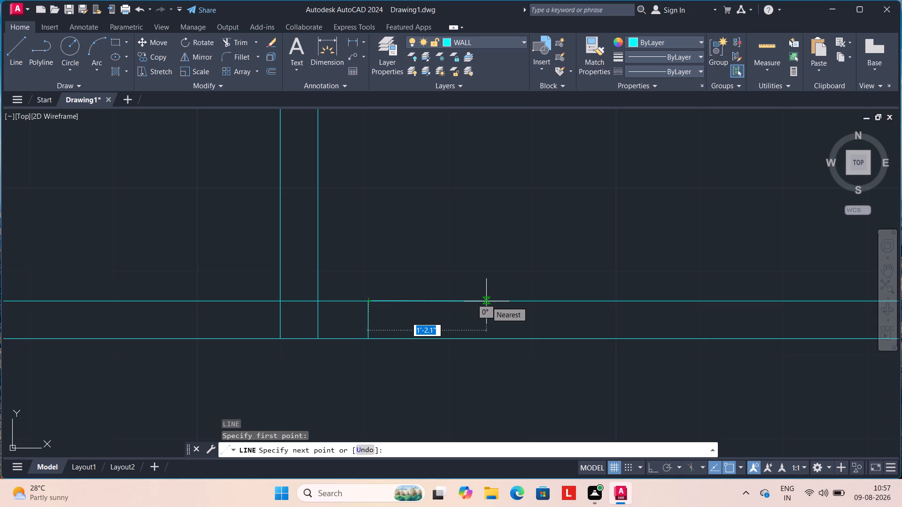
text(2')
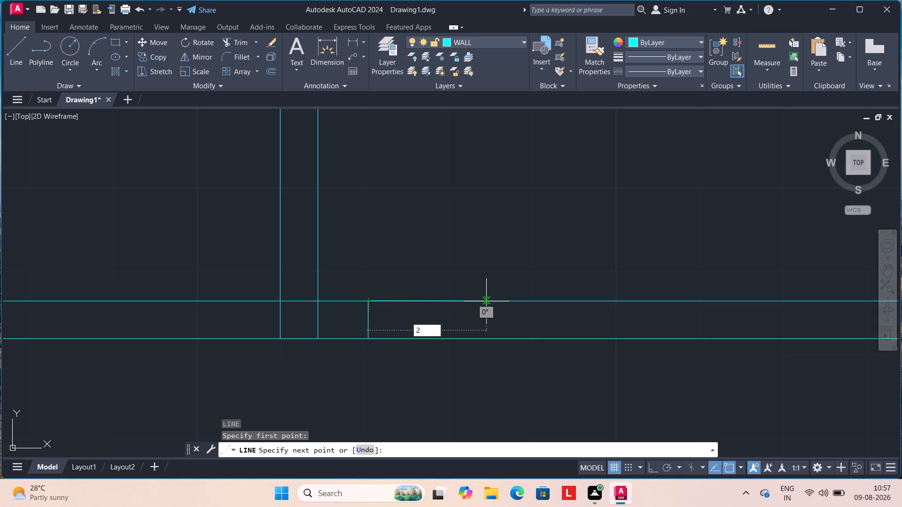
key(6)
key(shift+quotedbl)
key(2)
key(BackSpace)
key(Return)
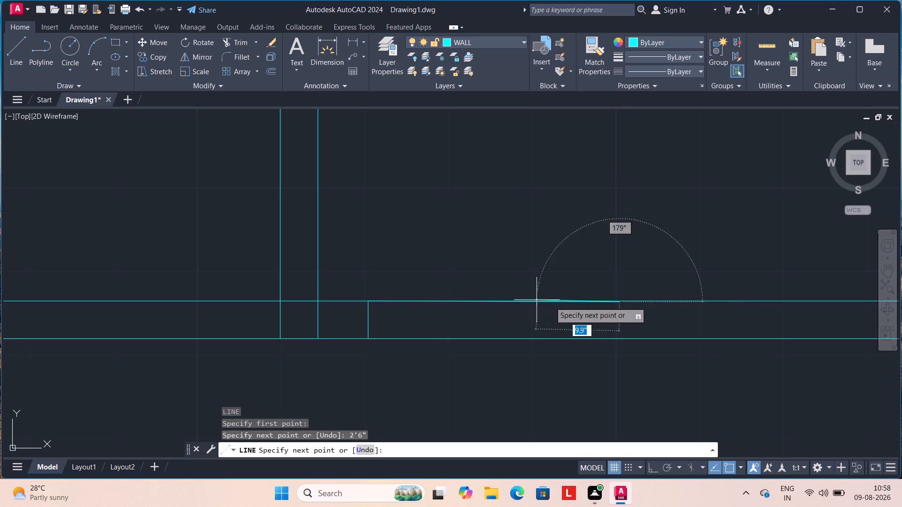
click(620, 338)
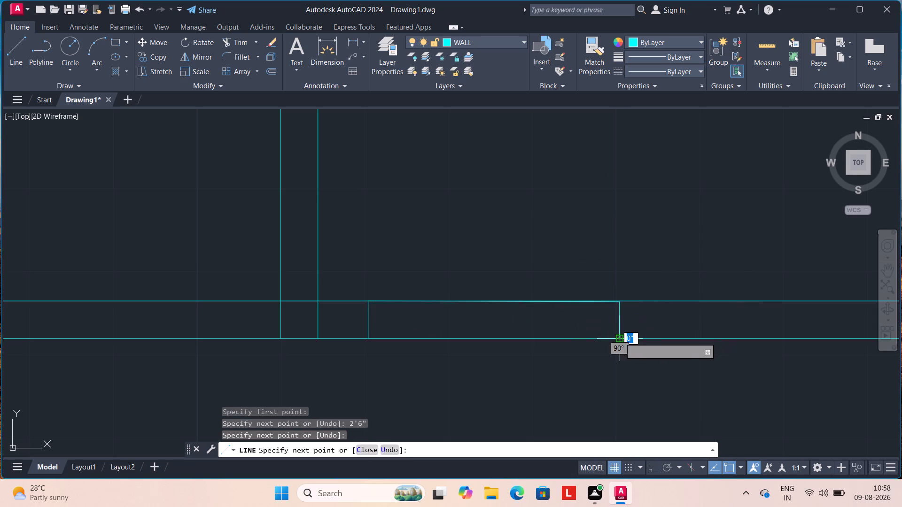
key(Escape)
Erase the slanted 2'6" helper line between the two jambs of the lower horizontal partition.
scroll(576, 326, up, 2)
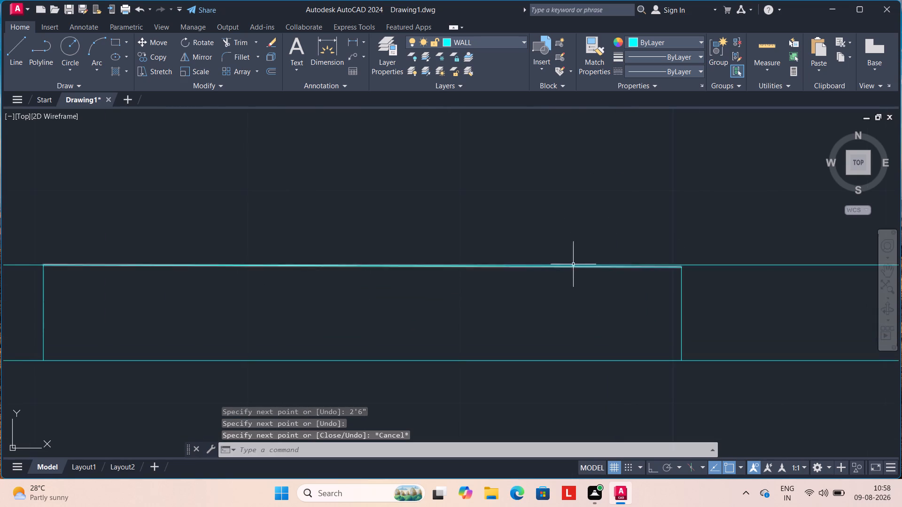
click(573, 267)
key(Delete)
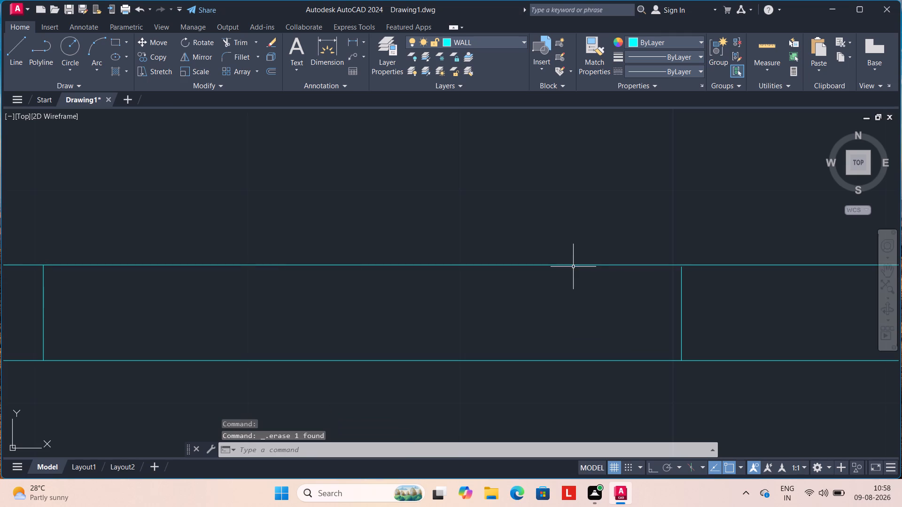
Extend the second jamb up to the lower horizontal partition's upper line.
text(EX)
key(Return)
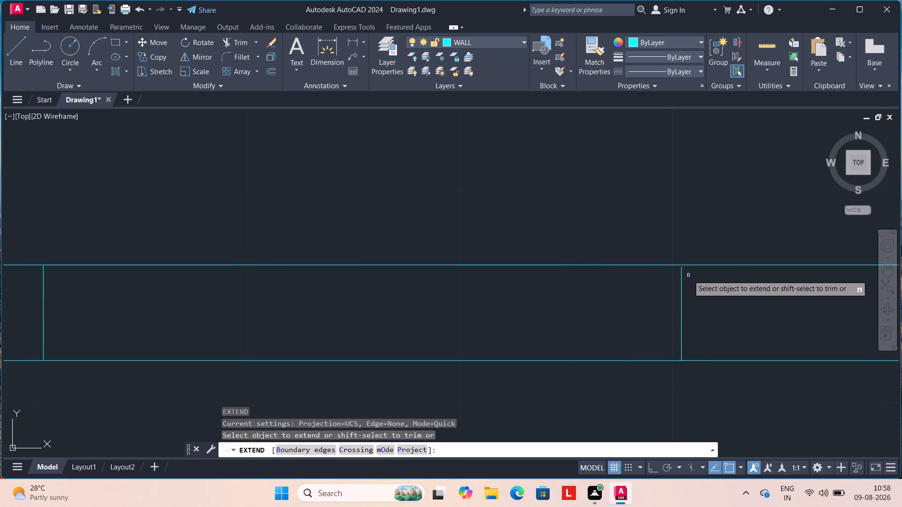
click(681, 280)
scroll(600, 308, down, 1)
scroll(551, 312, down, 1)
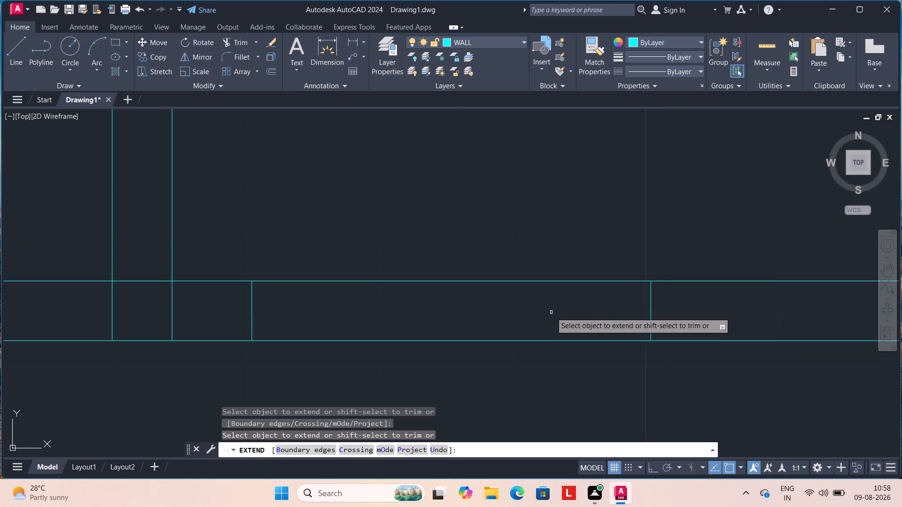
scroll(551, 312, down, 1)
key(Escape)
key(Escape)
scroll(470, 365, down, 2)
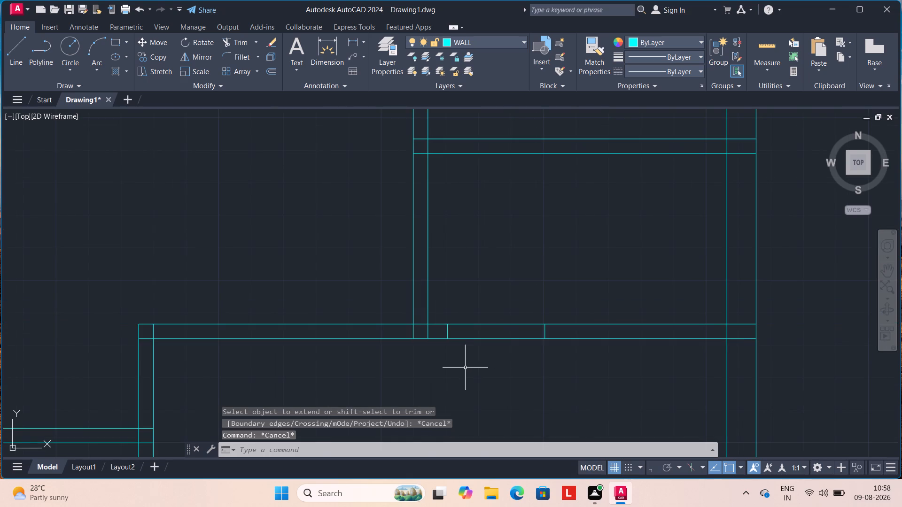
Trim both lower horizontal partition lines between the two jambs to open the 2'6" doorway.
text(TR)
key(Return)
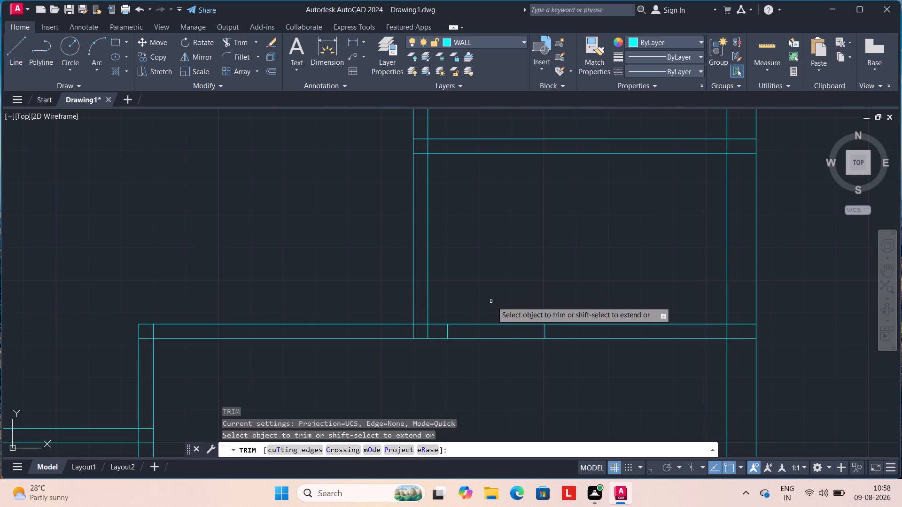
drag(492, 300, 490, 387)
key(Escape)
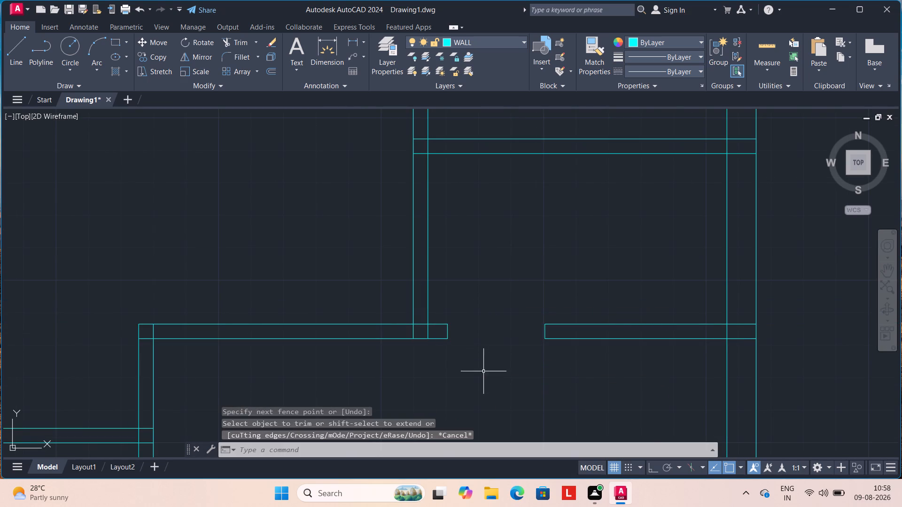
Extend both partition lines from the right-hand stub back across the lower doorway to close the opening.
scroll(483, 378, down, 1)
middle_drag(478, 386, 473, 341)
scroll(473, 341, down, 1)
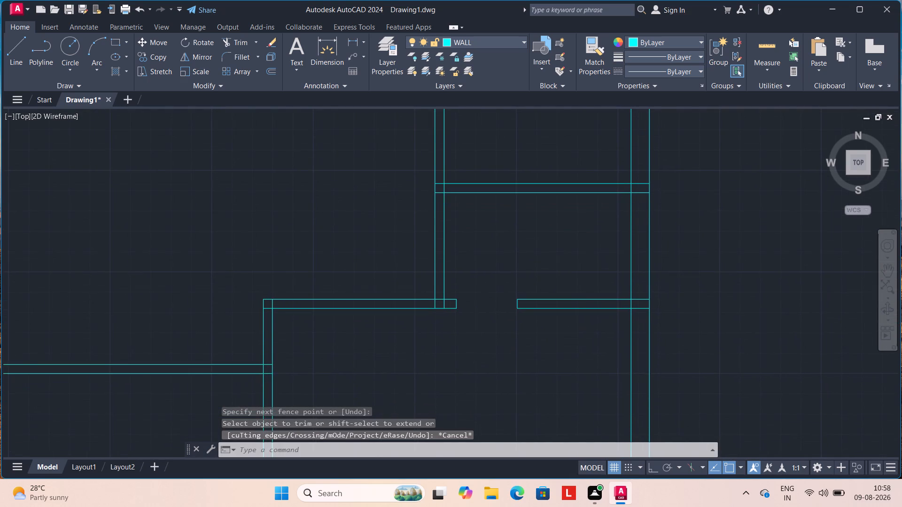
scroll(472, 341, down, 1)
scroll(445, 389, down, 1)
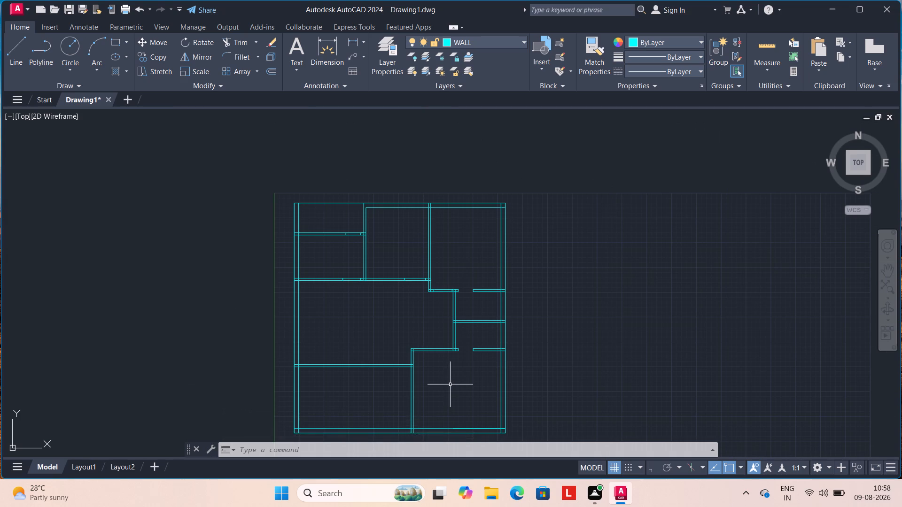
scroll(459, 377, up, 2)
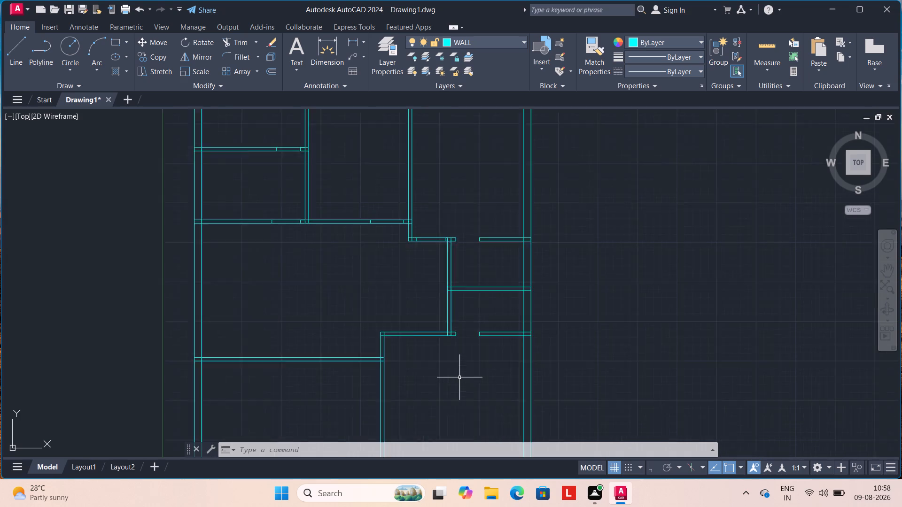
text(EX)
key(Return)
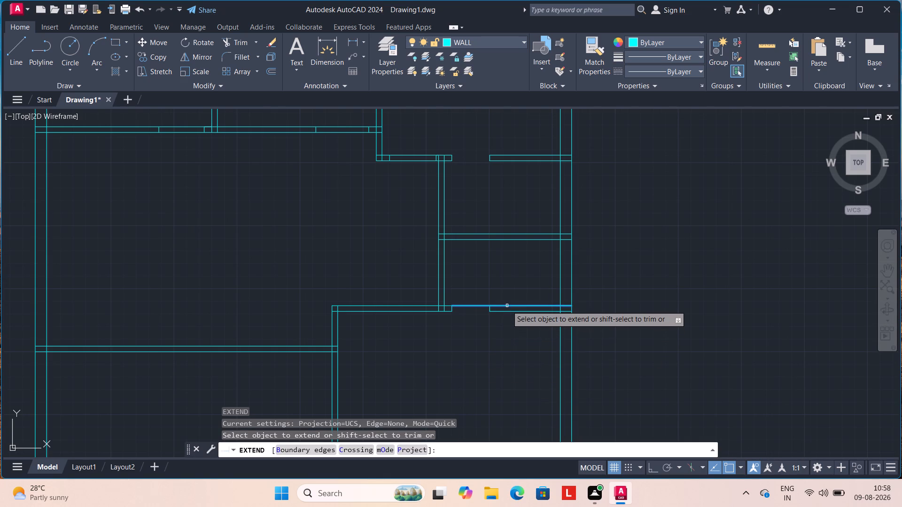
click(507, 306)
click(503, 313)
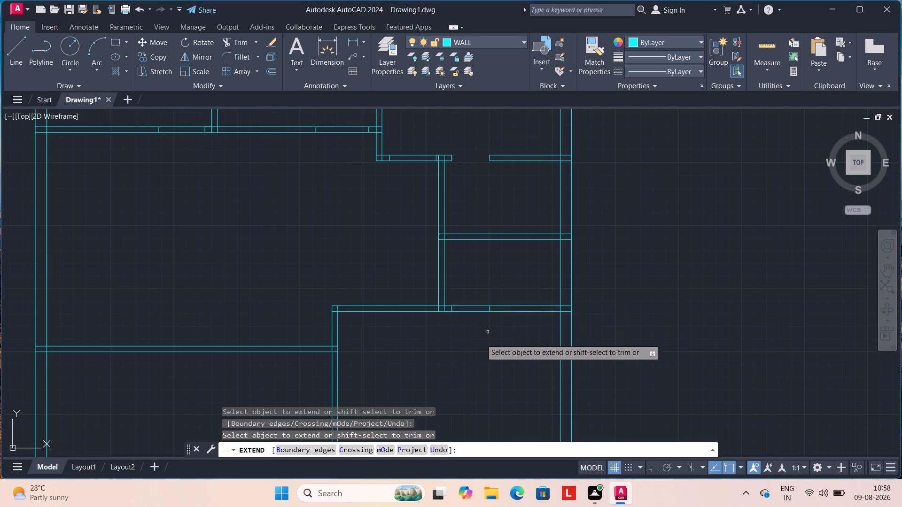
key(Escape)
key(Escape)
Remove both jamb lines from the closed lower horizontal partition with Trim.
scroll(451, 324, up, 2)
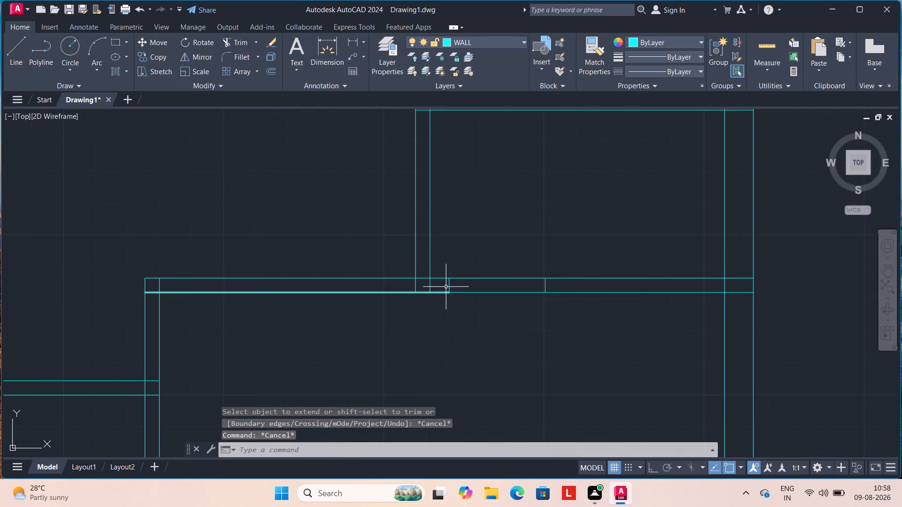
text(TR)
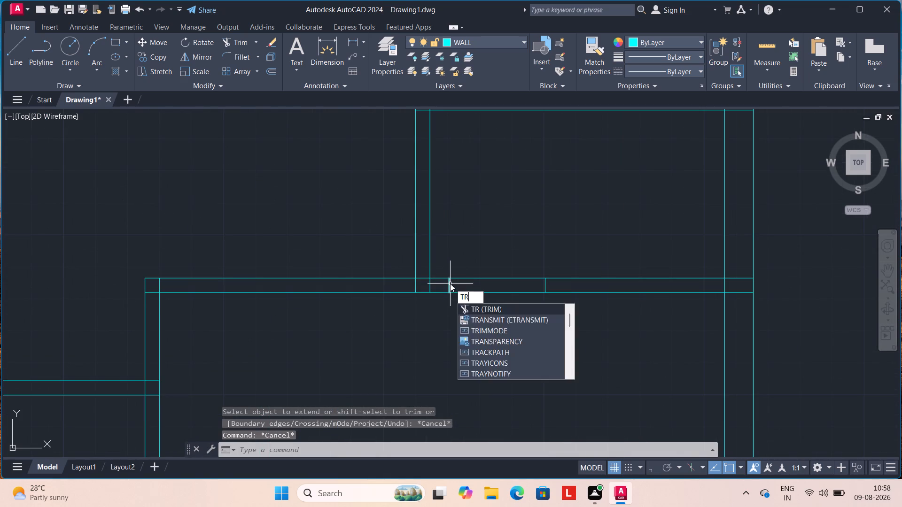
key(Return)
click(448, 285)
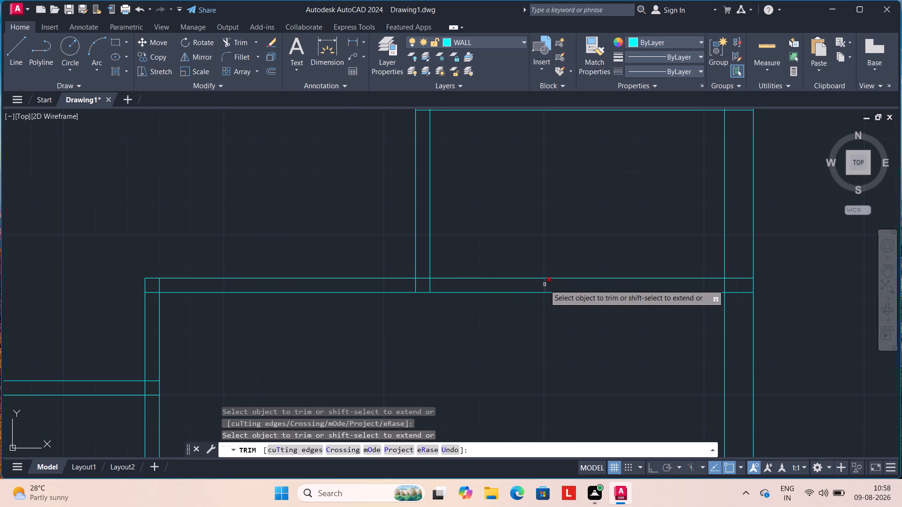
click(544, 284)
key(Escape)
key(Escape)
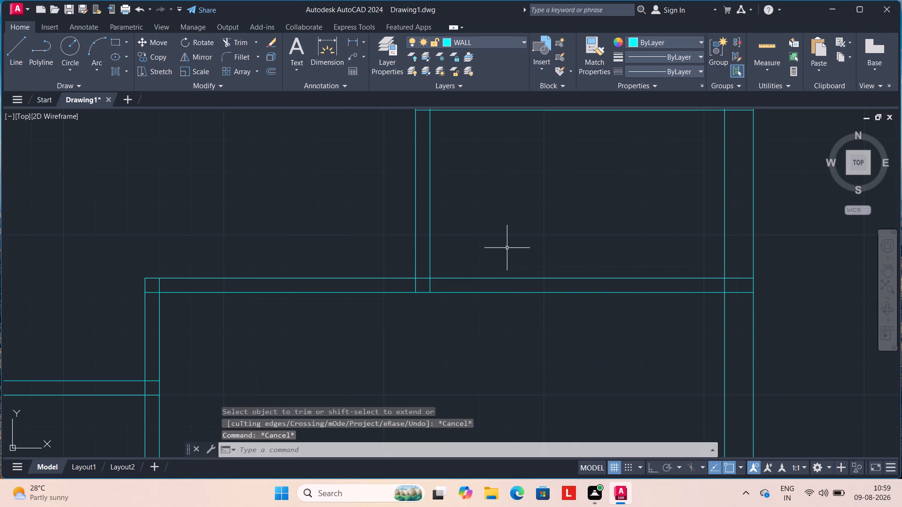
From the vertical partition's right face at the lower horizontal partition's upper line, draw a line 6" up, then left across the partition as a jamb.
scroll(507, 248, down, 1)
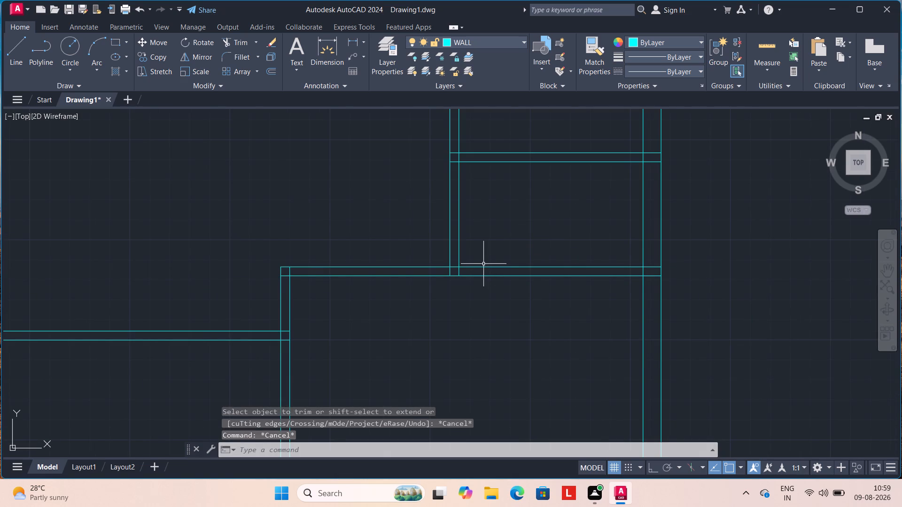
key(l)
key(Return)
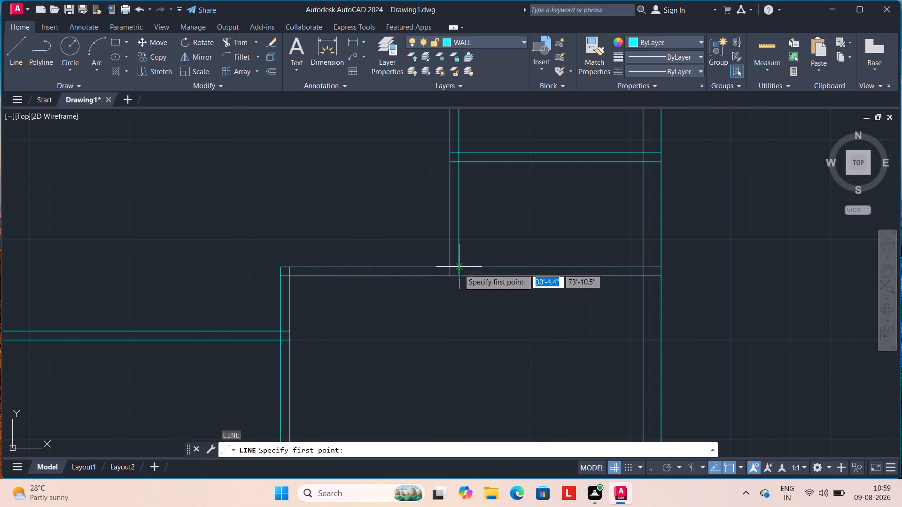
click(459, 269)
key(6)
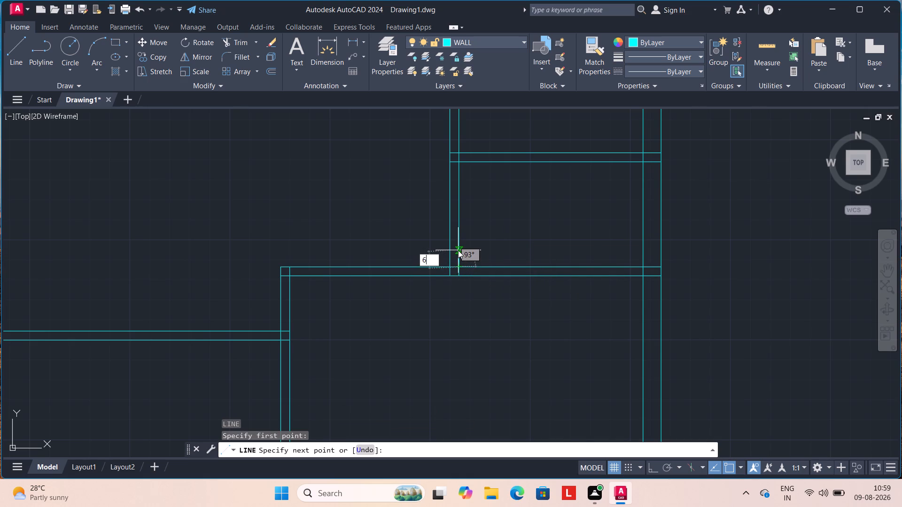
key(shift+quotedbl)
key(Return)
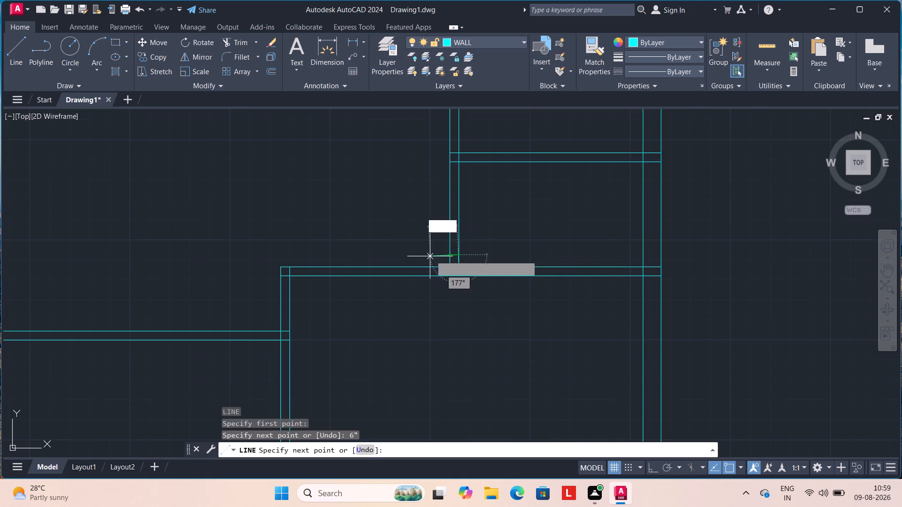
click(447, 254)
key(Escape)
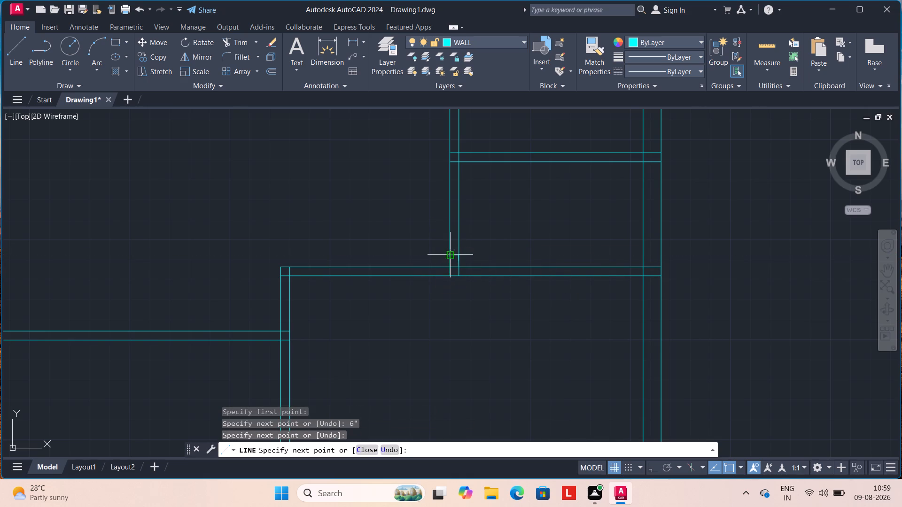
Erase the slanted 6" helper line beside the vertical partition's right face.
scroll(450, 253, up, 4)
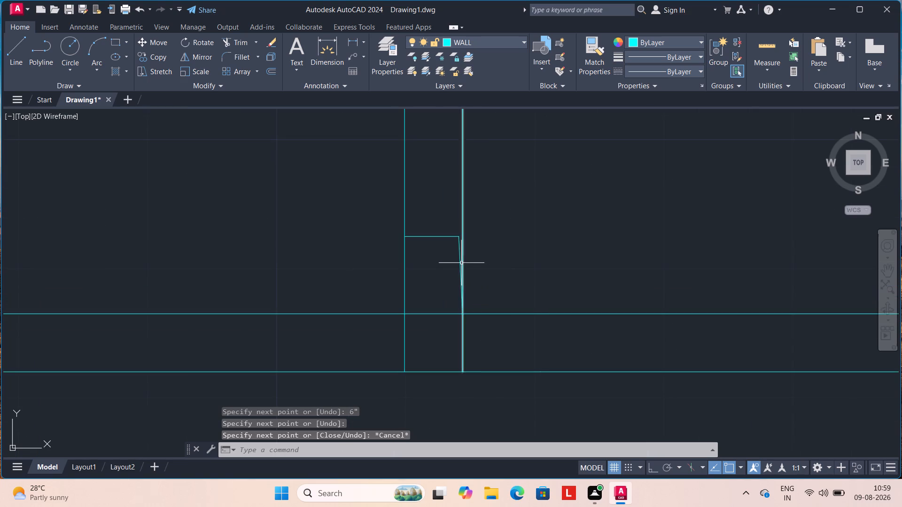
click(459, 263)
key(BackSpace)
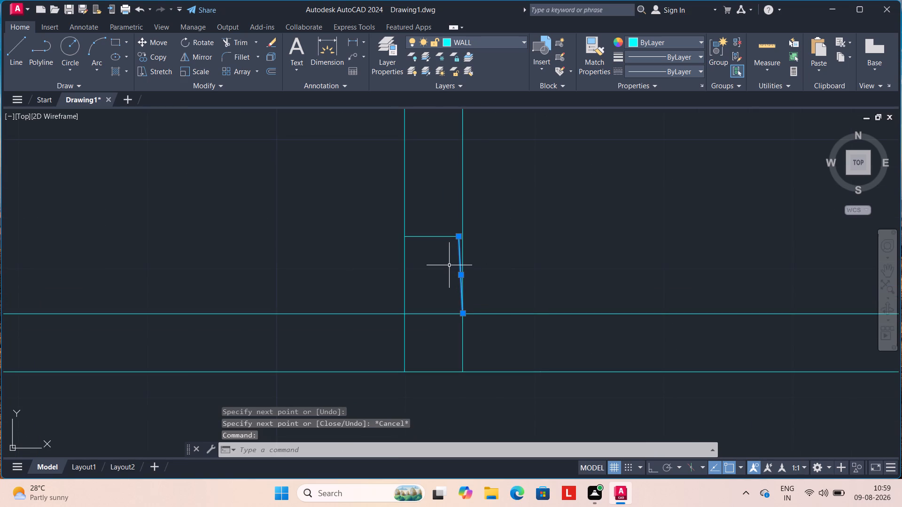
key(Delete)
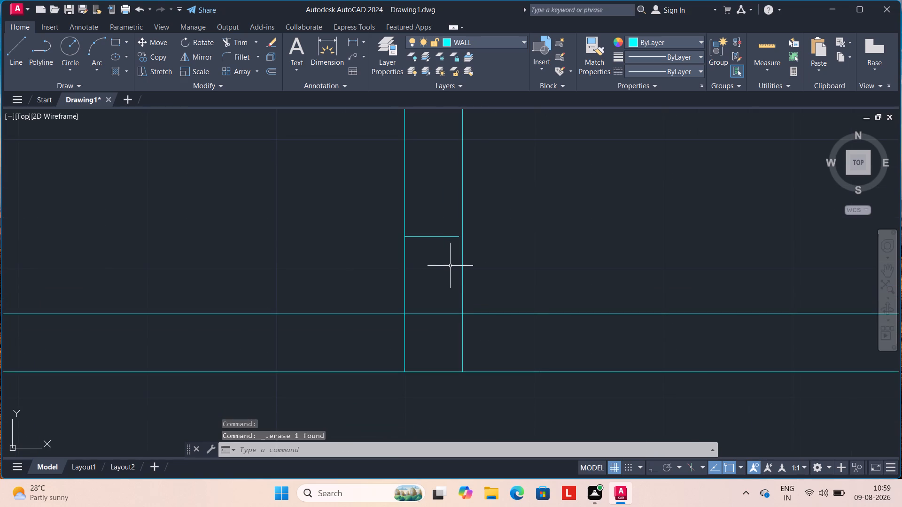
Extend the new horizontal jamb to the vertical partition's right face.
text(EX)
key(Return)
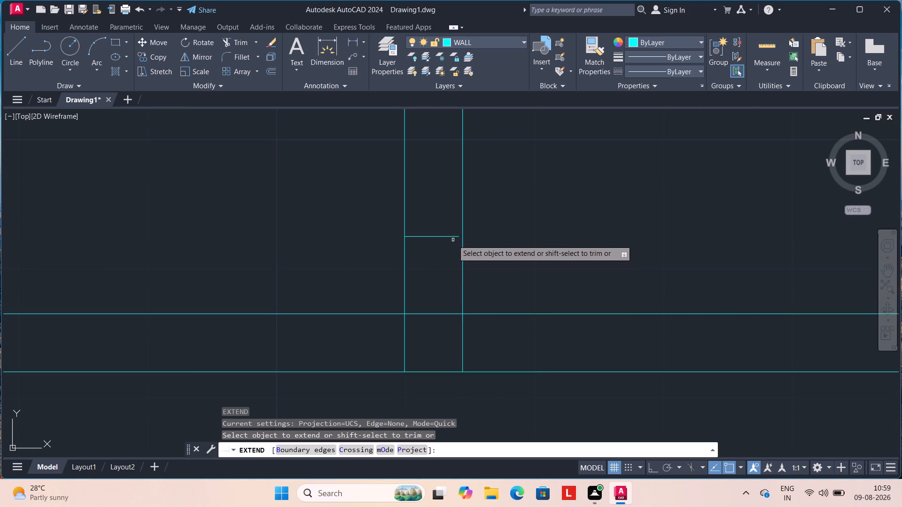
click(454, 236)
key(Escape)
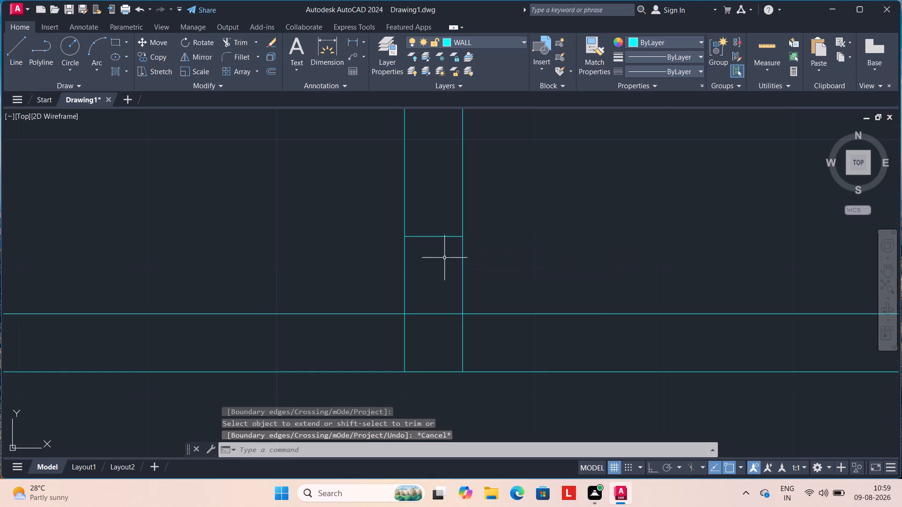
key(Escape)
key(Escape)
From the right end of the vertical partition's jamb line, draw a line 2'6" up, then left across the partition as the second jamb.
scroll(438, 261, down, 1)
key(l)
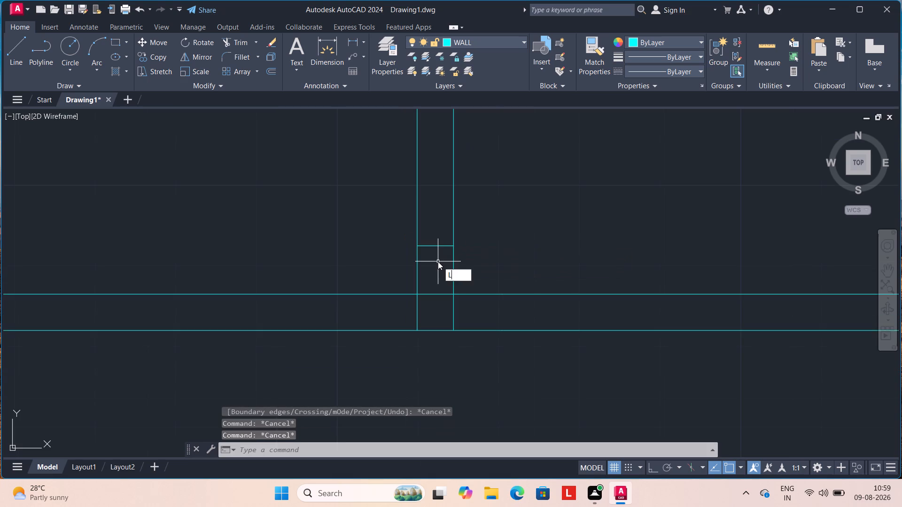
key(Return)
click(454, 246)
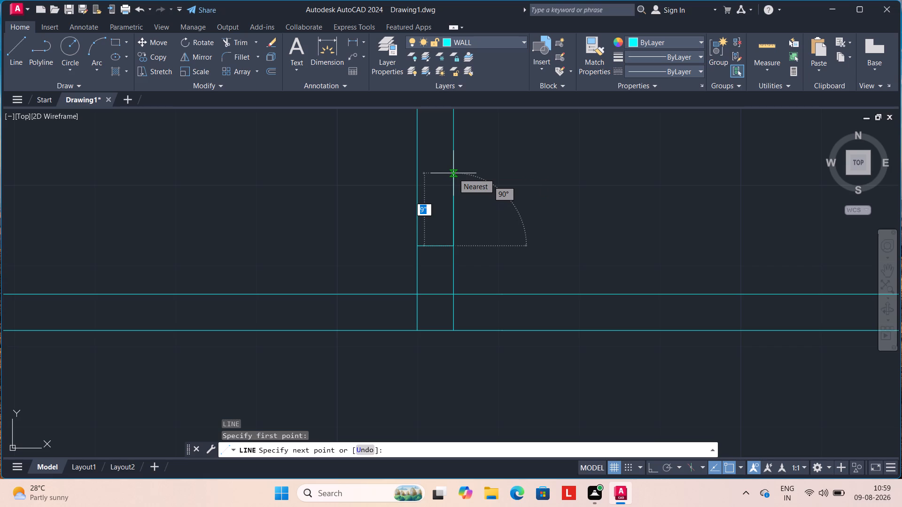
text(2'6)
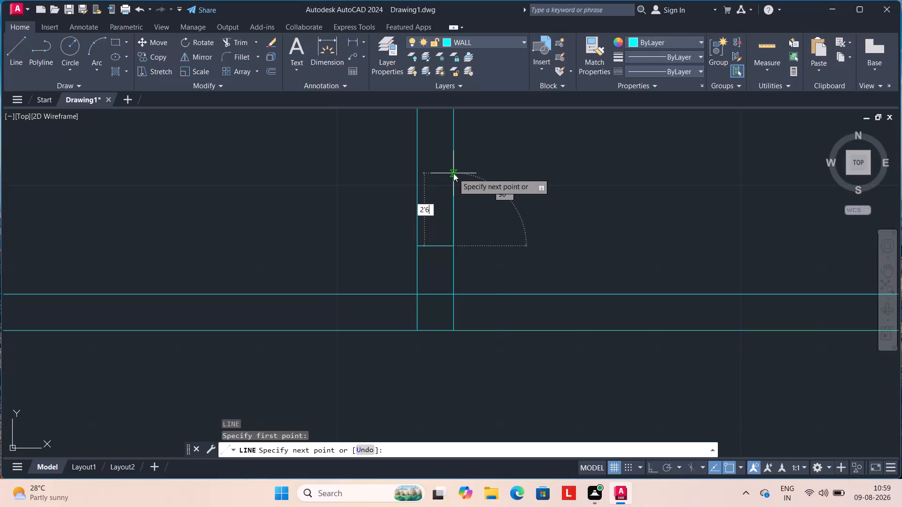
key(shift+quotedbl)
key(Return)
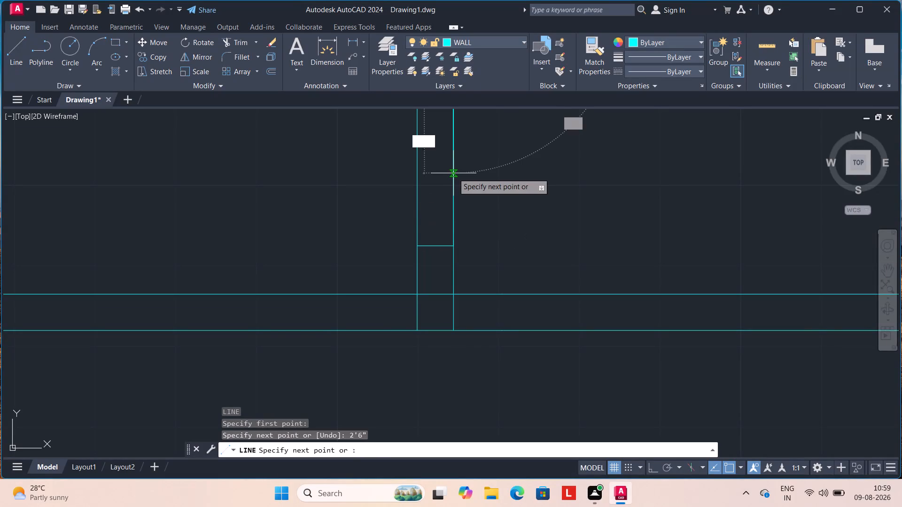
scroll(453, 173, down, 2)
middle_drag(453, 173, 421, 236)
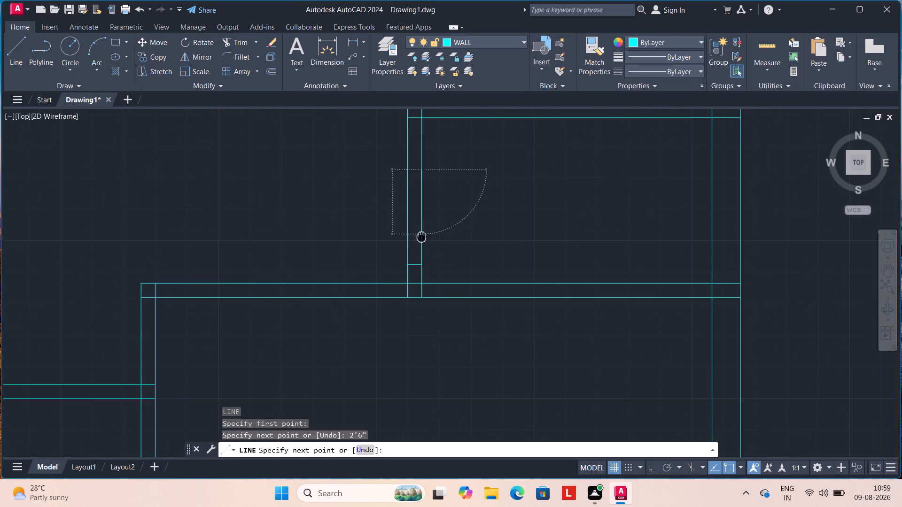
click(407, 170)
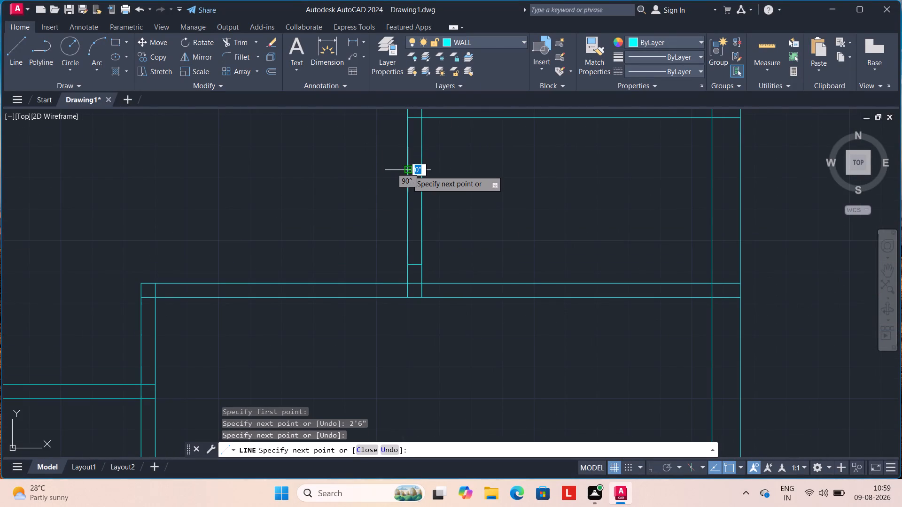
key(Escape)
Erase the 2'6" helper line beside the vertical partition's right face.
scroll(405, 170, up, 2)
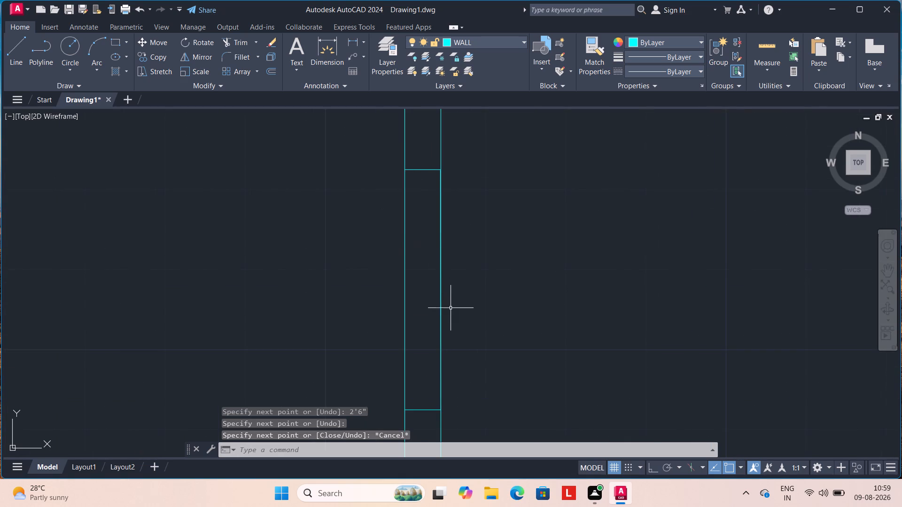
scroll(451, 308, up, 2)
scroll(403, 256, down, 2)
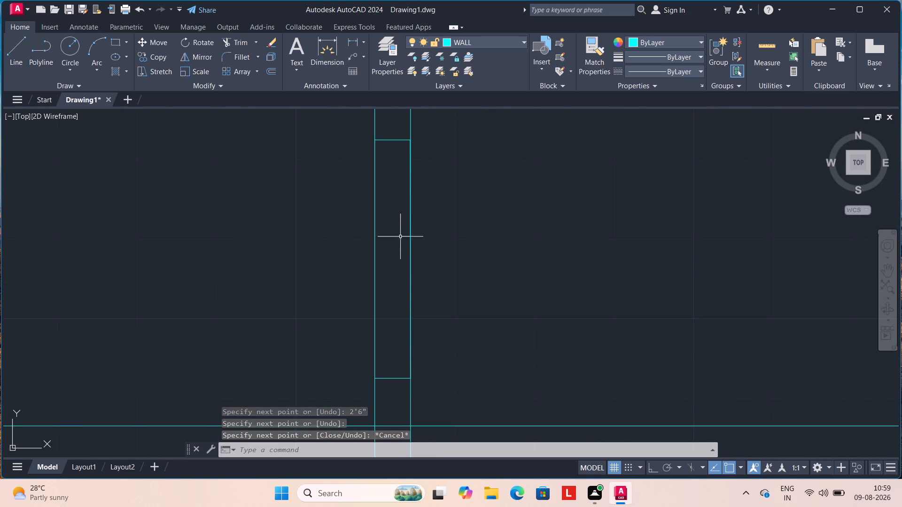
scroll(400, 163, up, 4)
scroll(400, 163, down, 2)
middle_drag(400, 166, 403, 221)
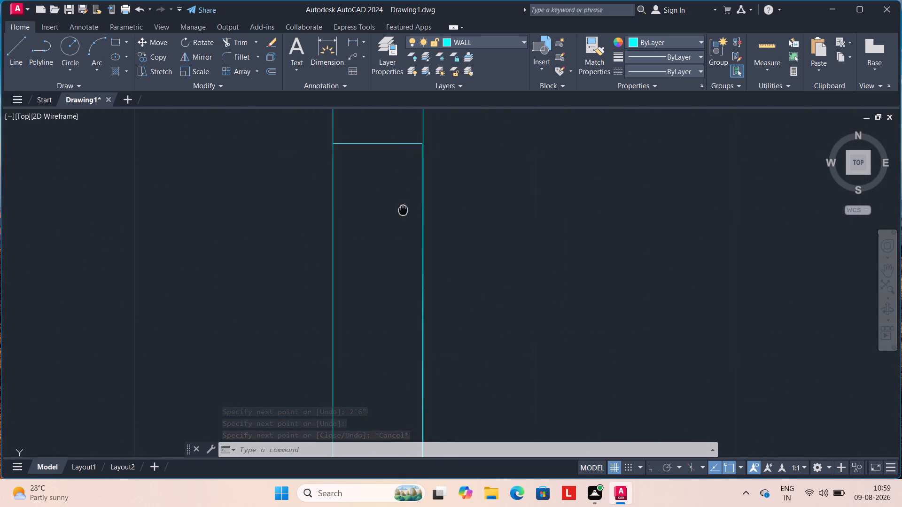
middle_drag(403, 221, 403, 223)
scroll(403, 214, up, 2)
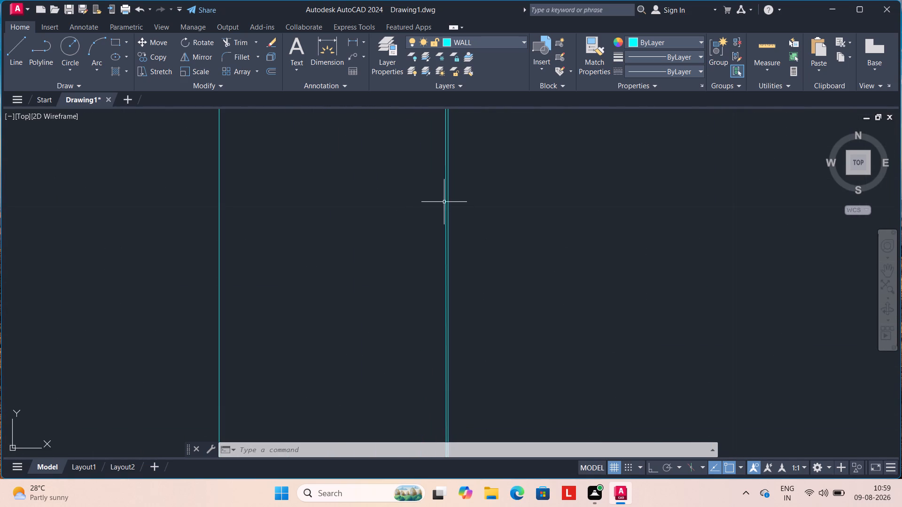
click(444, 202)
key(Delete)
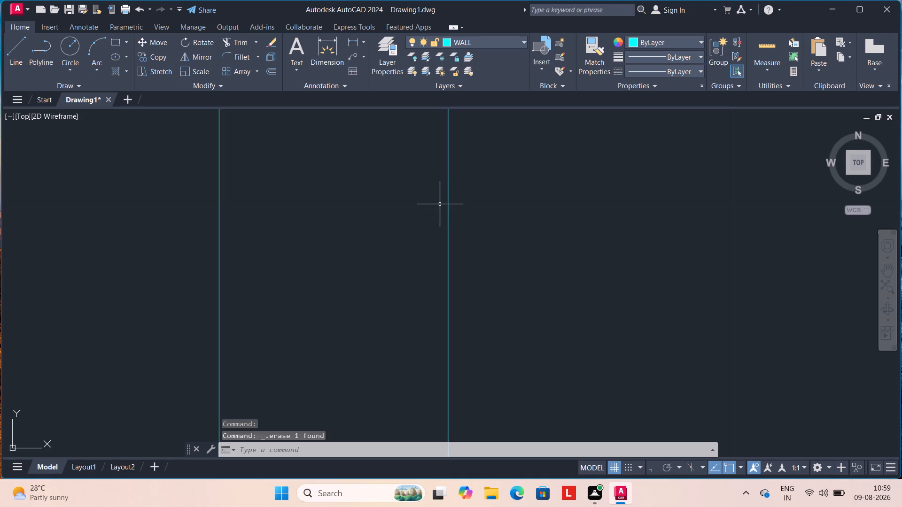
Extend the upper jamb line to the vertical partition's right face.
scroll(435, 207, down, 2)
text(EX)
key(Return)
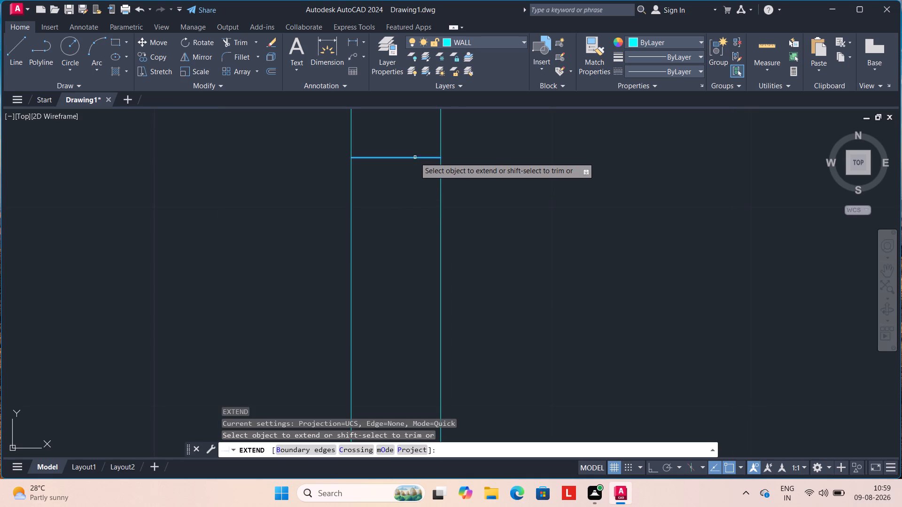
click(415, 157)
scroll(407, 194, down, 2)
key(Escape)
scroll(302, 245, down, 2)
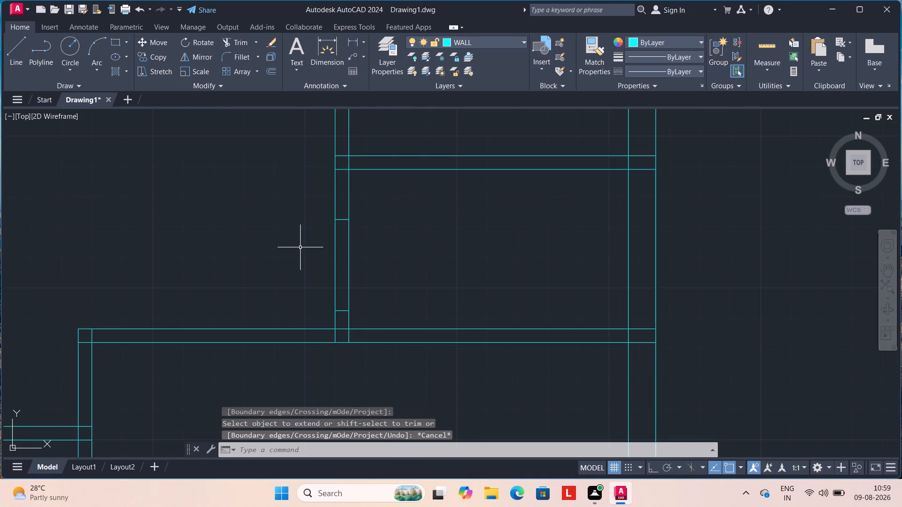
From where the lower-left room's top partition meets the vertical partition's left face, draw a line 6" left, then down across the partition as a jamb.
scroll(297, 251, down, 1)
middle_drag(246, 255, 349, 236)
scroll(349, 235, down, 2)
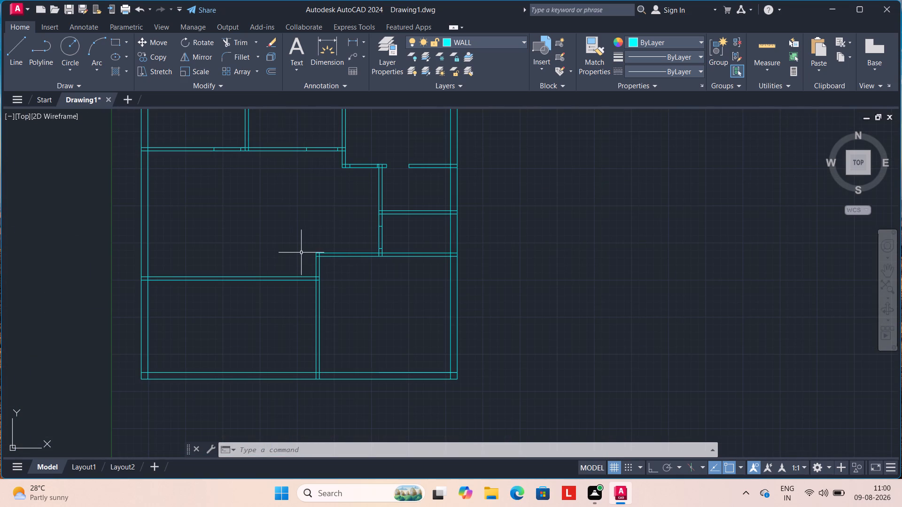
scroll(296, 285, up, 2)
key(l)
key(Return)
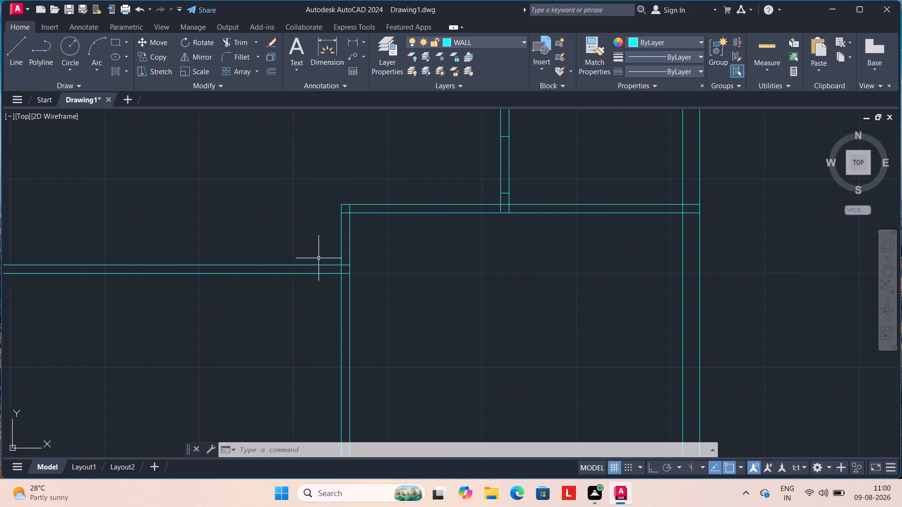
click(341, 267)
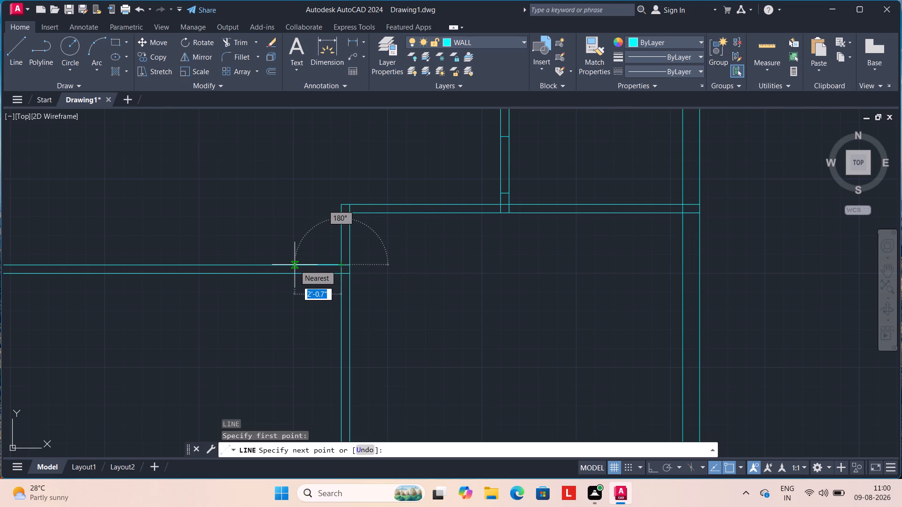
key(6)
key(shift+quotedbl)
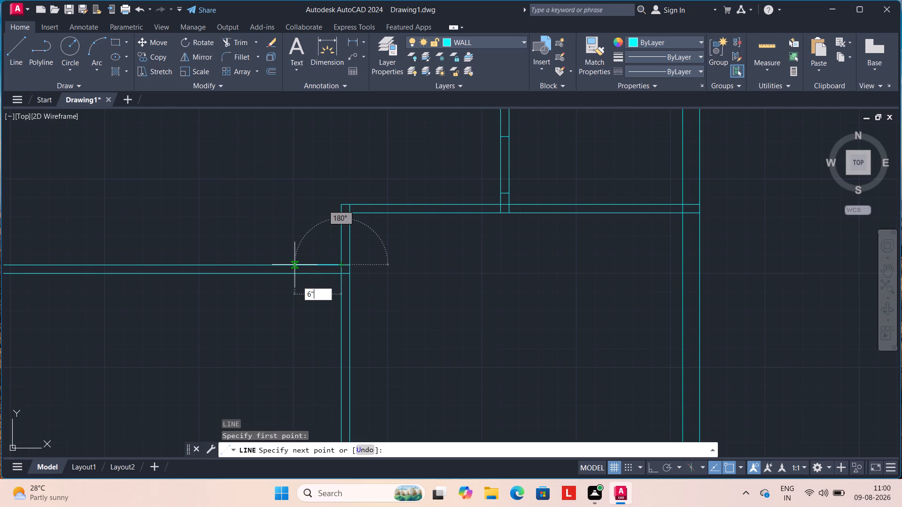
key(Return)
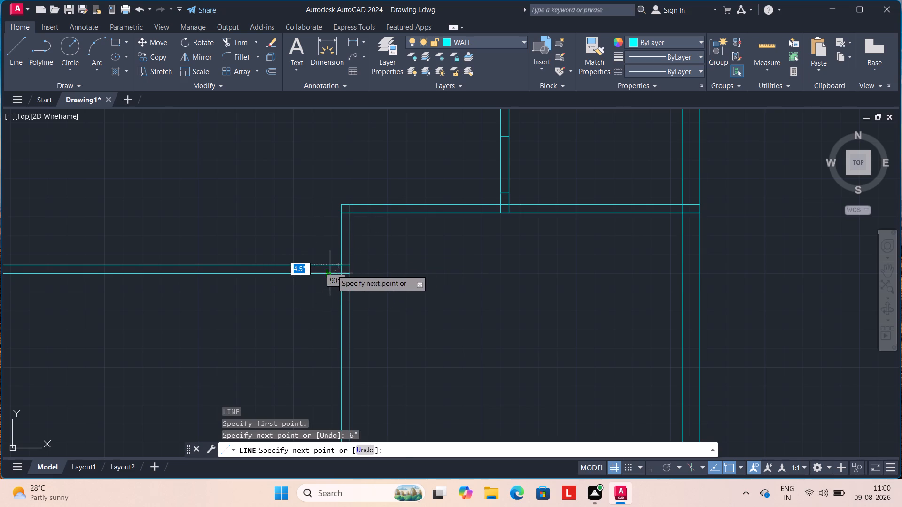
click(332, 270)
key(Escape)
Erase the slanted 6" helper line along the upper line of the lower-left room's top partition.
scroll(332, 270, up, 3)
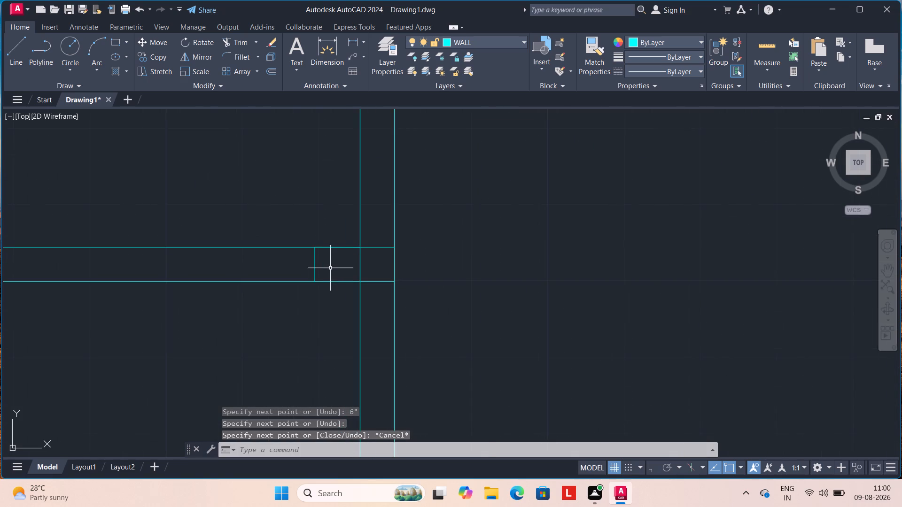
scroll(330, 261, up, 2)
scroll(285, 230, up, 2)
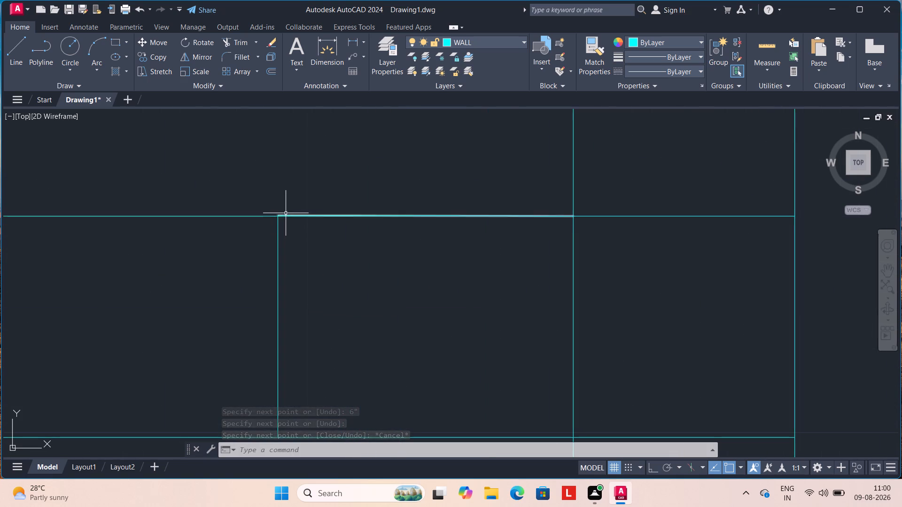
scroll(286, 213, up, 2)
click(285, 219)
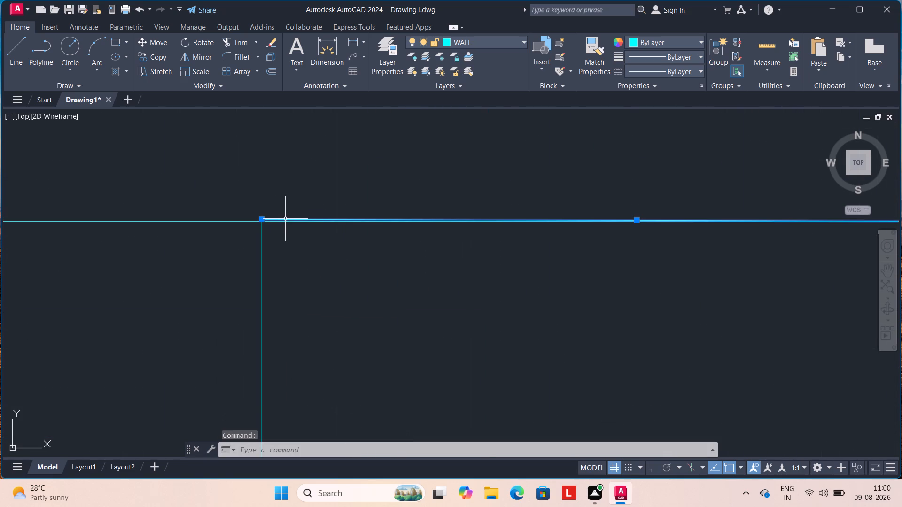
key(Delete)
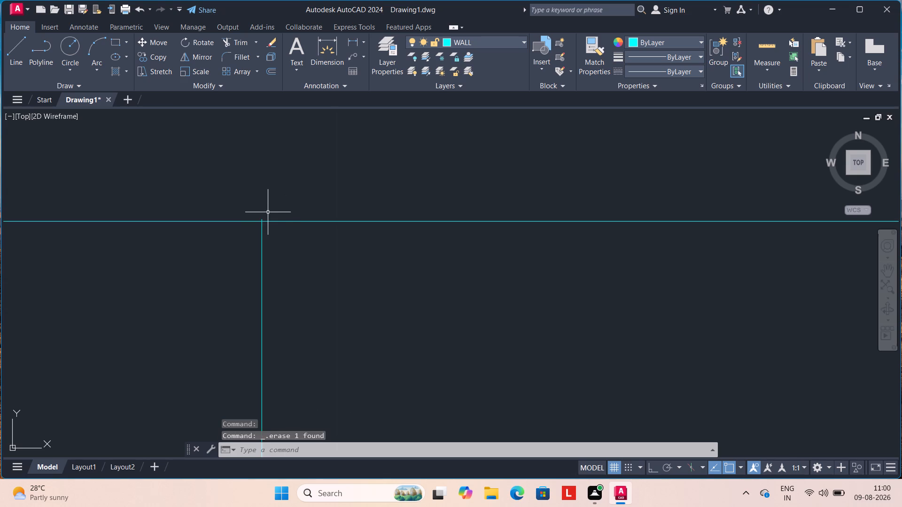
Trim the new jamb's short overshoot above the partition's upper line.
text(TR)
key(Return)
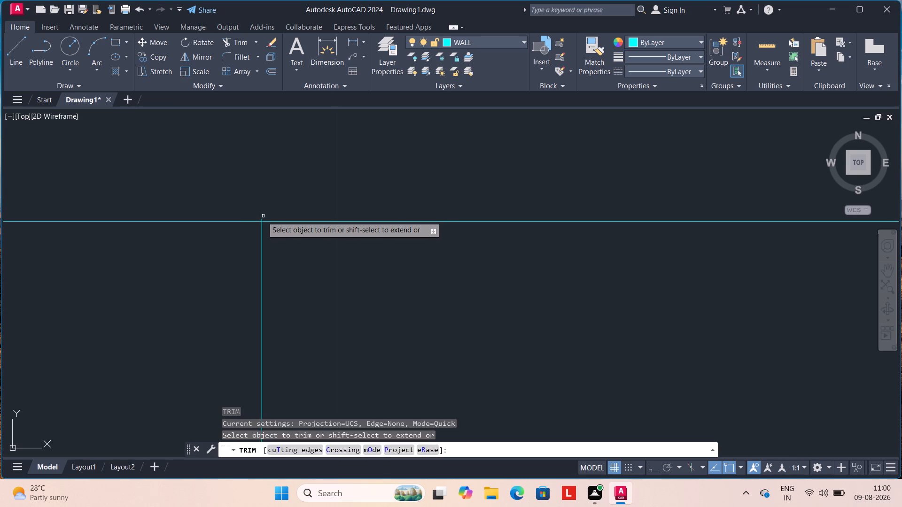
scroll(262, 216, up, 2)
click(256, 225)
scroll(280, 206, down, 1)
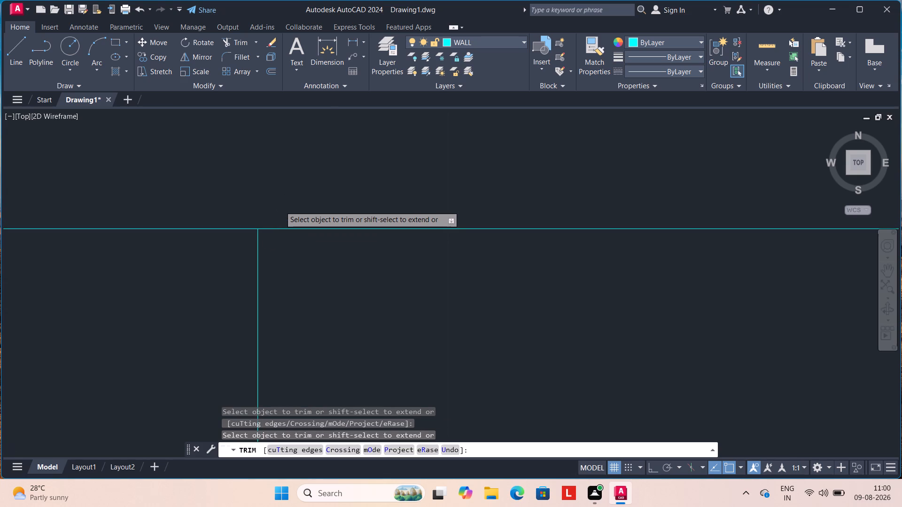
scroll(280, 206, down, 2)
key(Escape)
From the top of that jamb, draw a line 3' left, then down across the partition as the second jamb.
scroll(271, 270, down, 2)
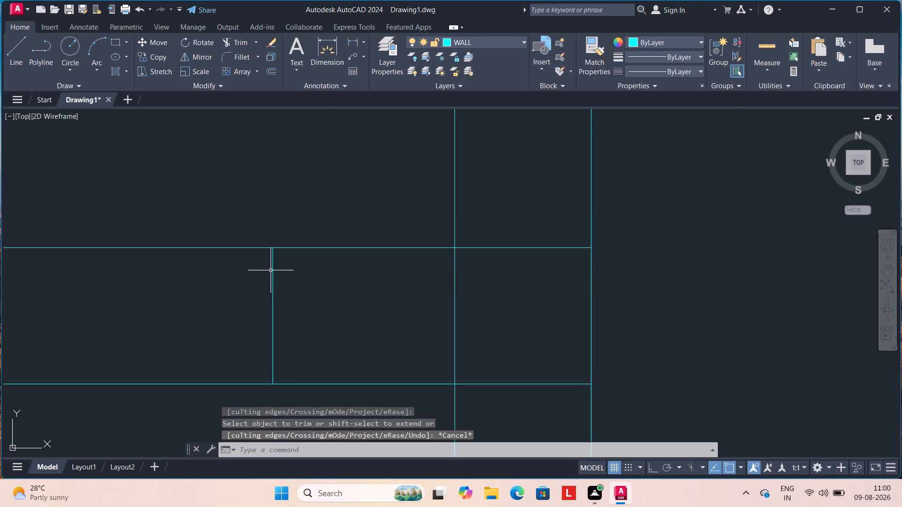
scroll(271, 270, down, 2)
key(l)
key(Return)
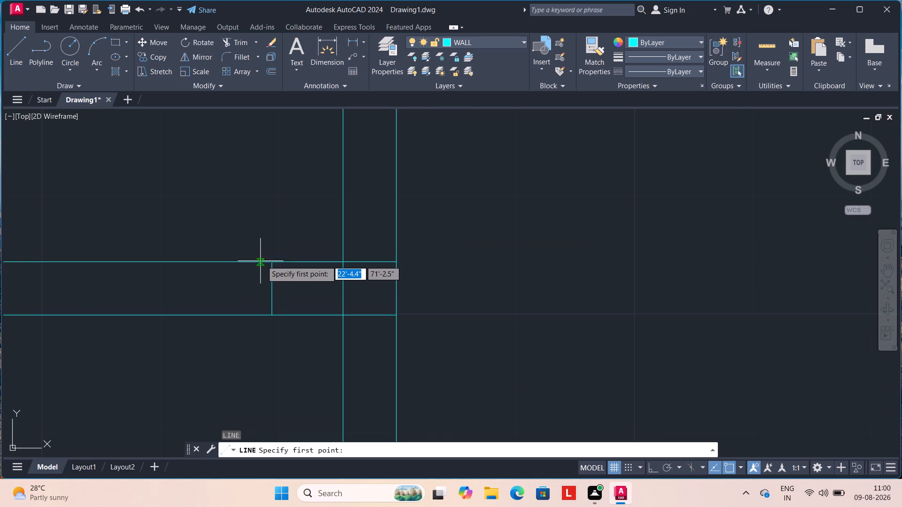
click(270, 261)
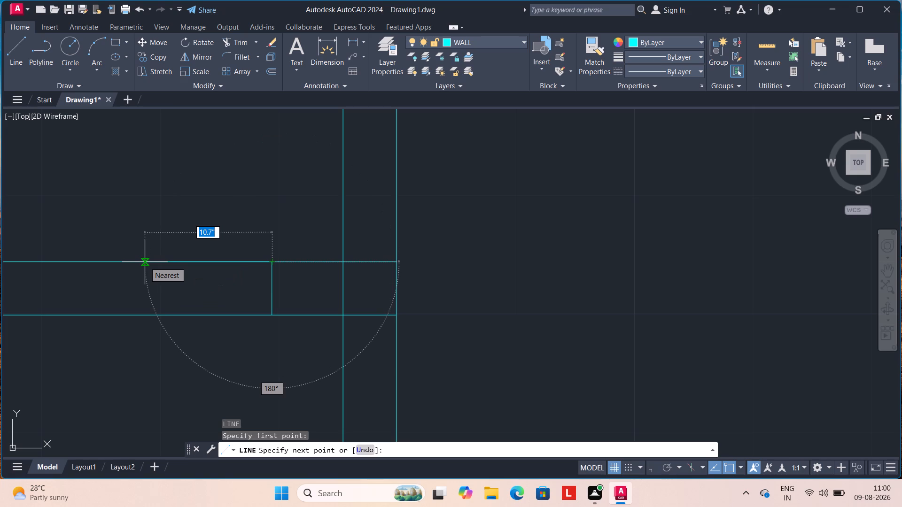
key(3)
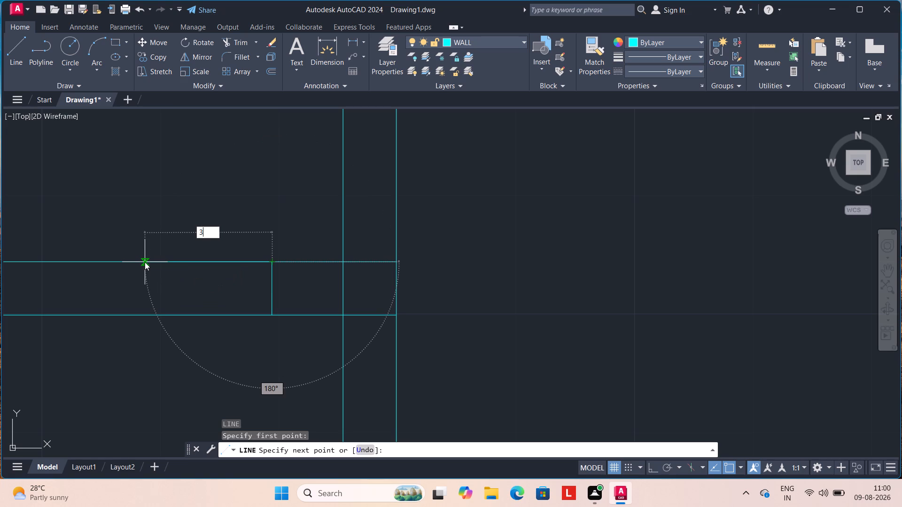
key(apostrophe)
key(Return)
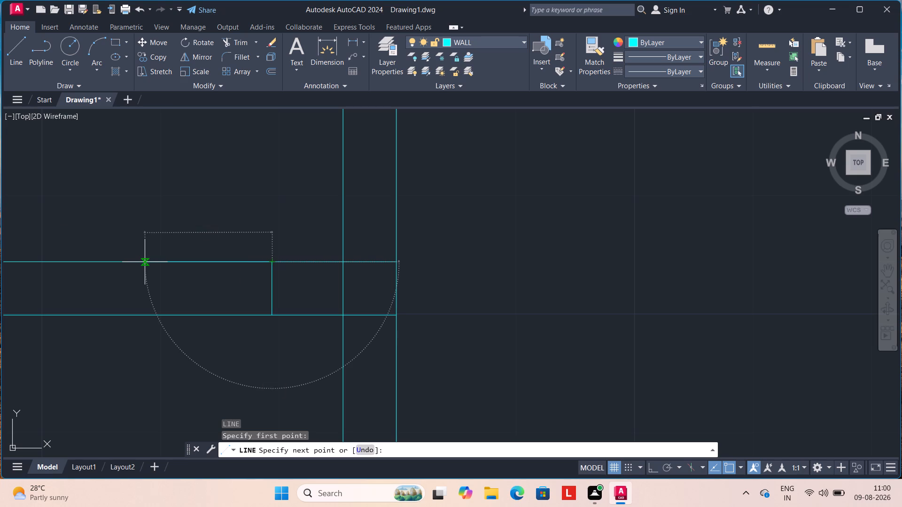
scroll(146, 288, down, 1)
middle_drag(124, 285, 270, 268)
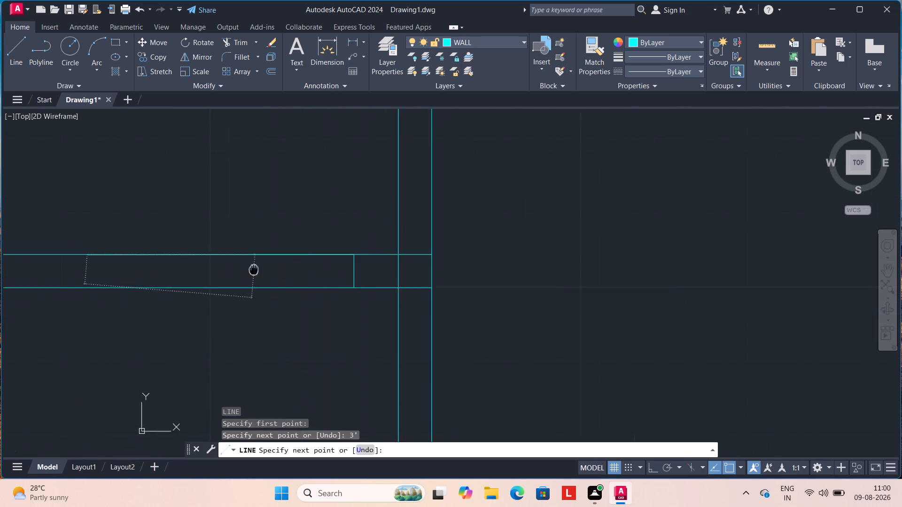
middle_drag(270, 268, 335, 266)
click(167, 283)
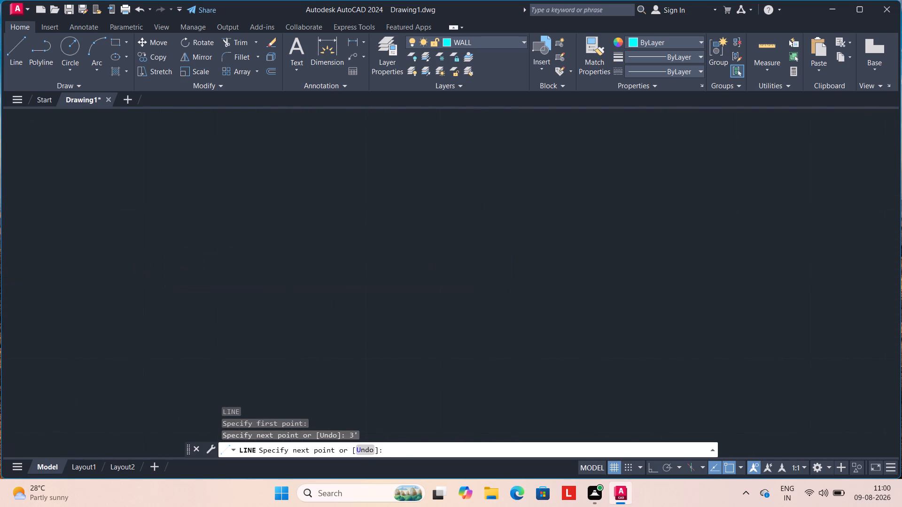
key(Escape)
Erase the slanted 3' helper line along the partition's upper line.
scroll(192, 263, up, 3)
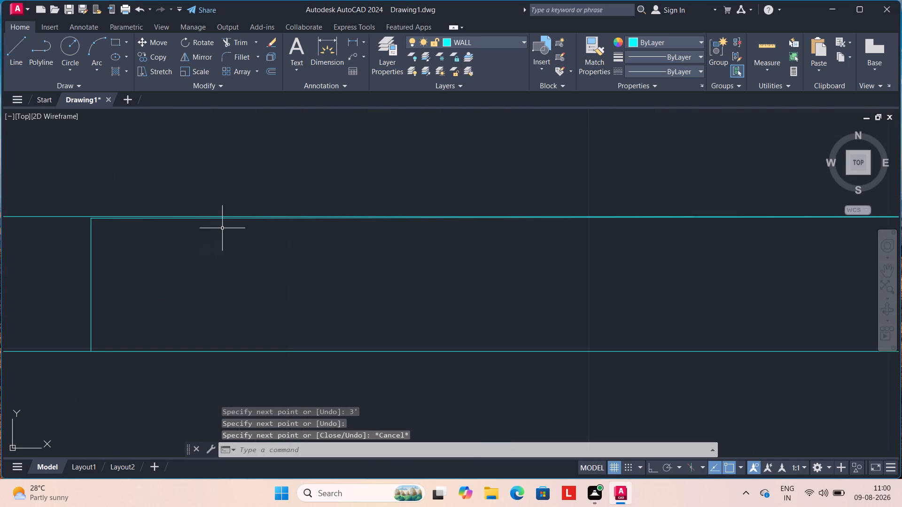
click(226, 219)
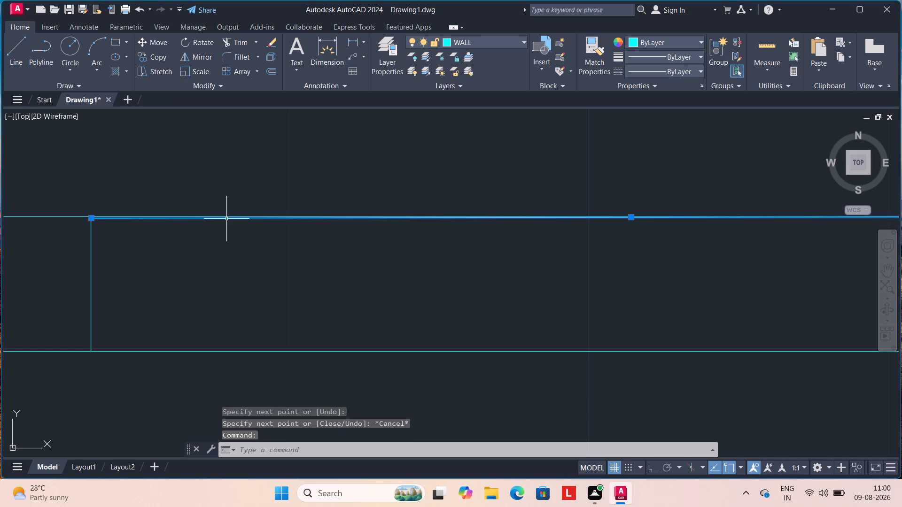
key(Delete)
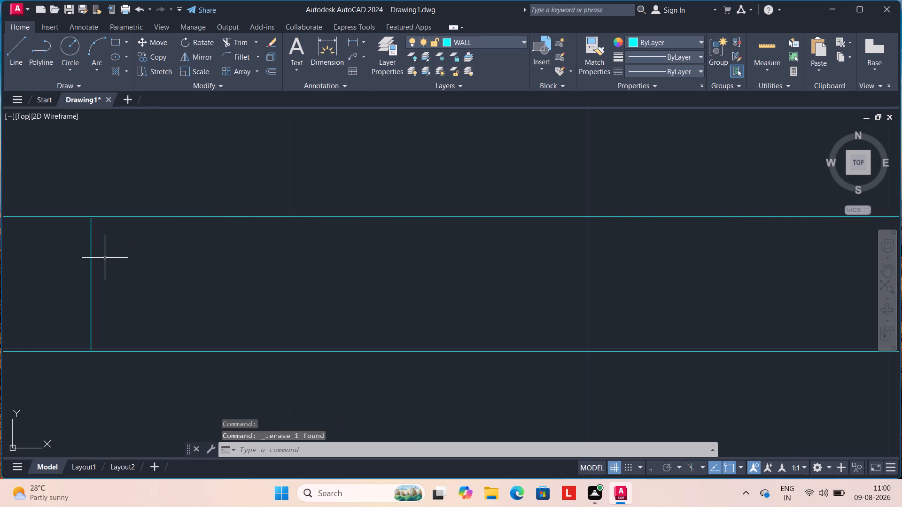
Extend the second jamb line up to the upper line of the lower-left room's top partition.
key(e)
key(x)
key(Return)
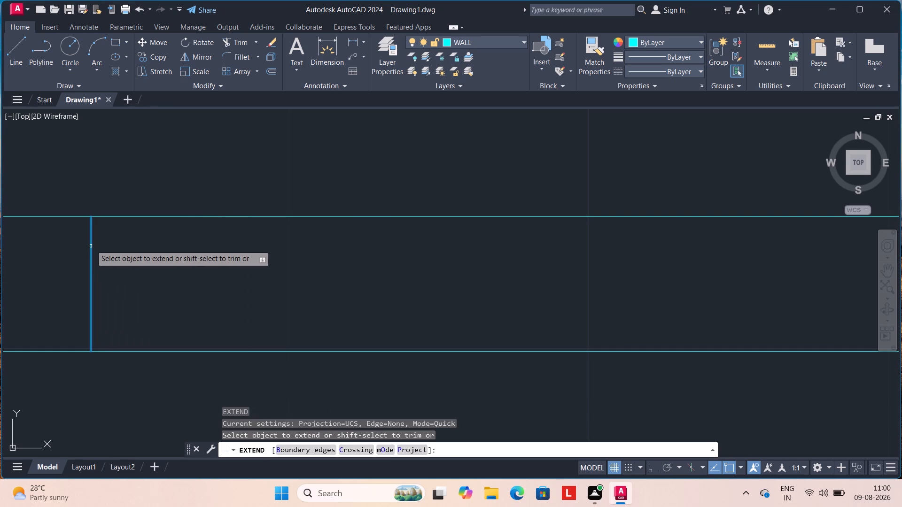
click(91, 245)
scroll(133, 262, down, 2)
key(Escape)
key(Escape)
scroll(134, 261, down, 2)
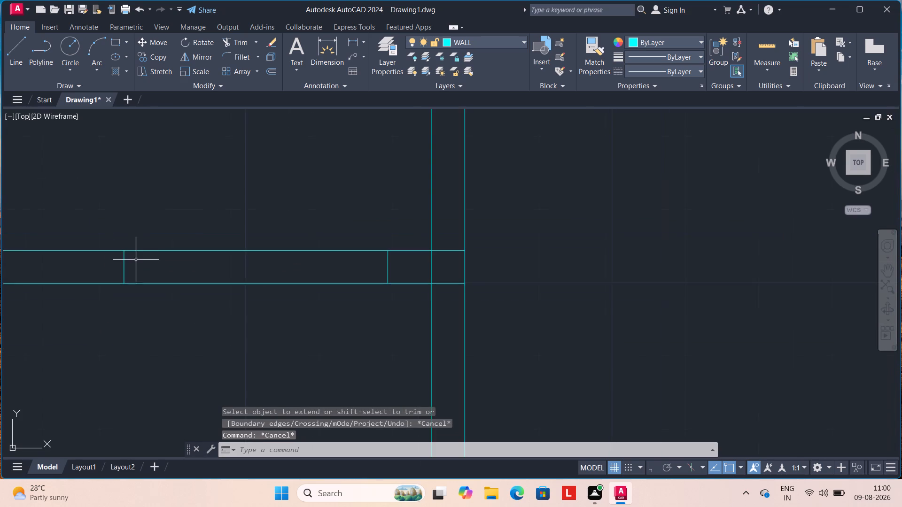
scroll(136, 260, down, 2)
scroll(100, 294, down, 2)
middle_drag(84, 325, 165, 312)
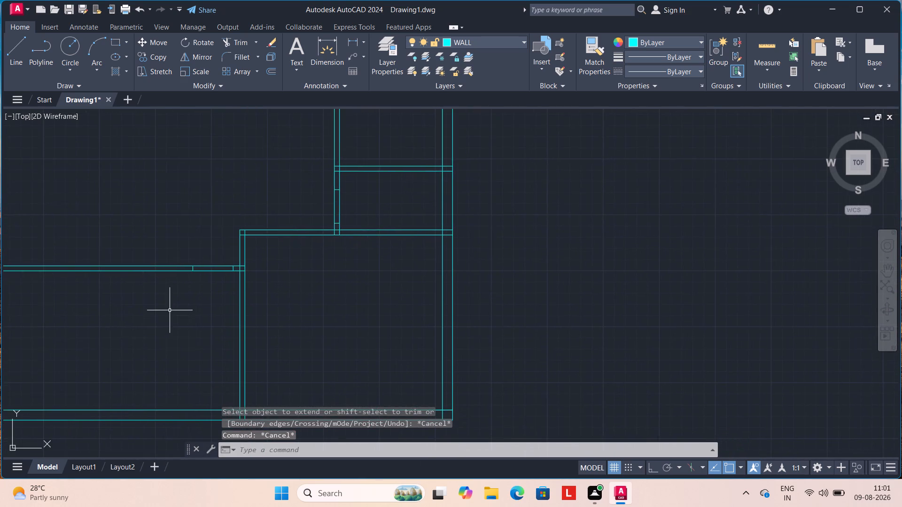
scroll(168, 310, down, 1)
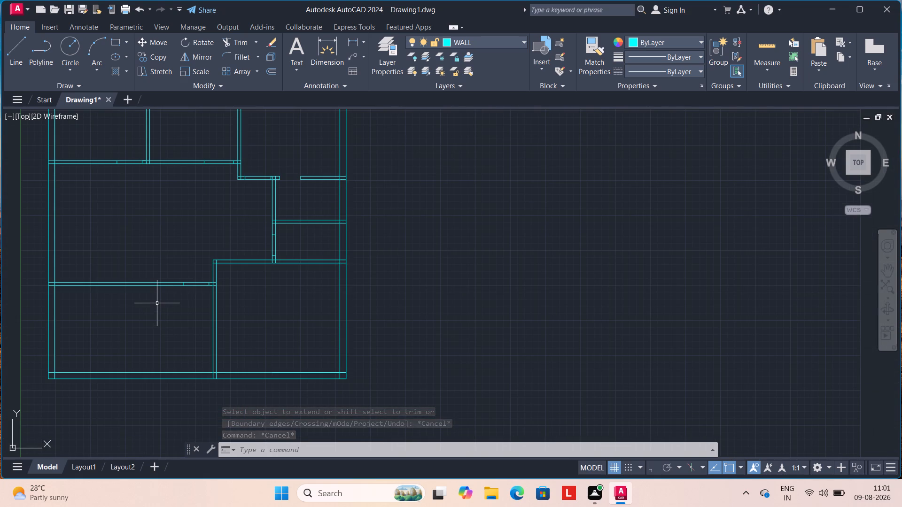
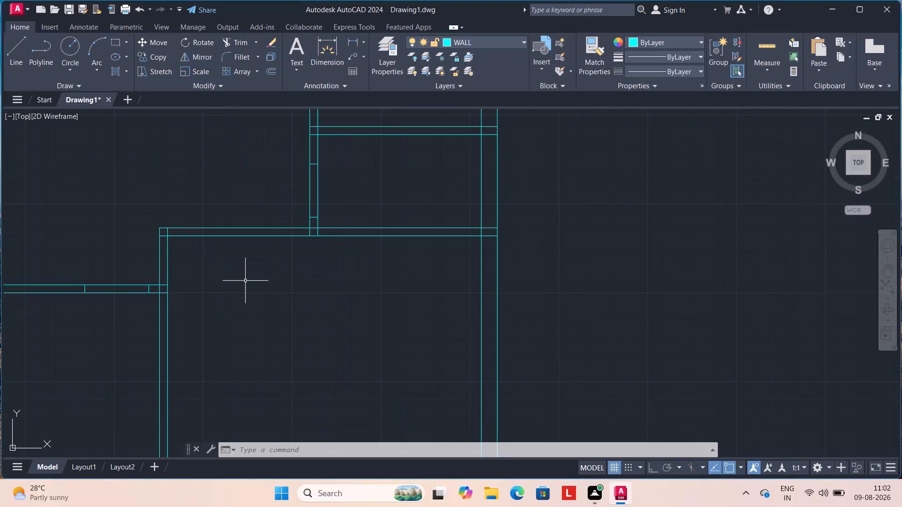
Trim away the whole lower line of the lower-right room's top partition, plus the vertical partition's stubs crossing into it.
key(Escape)
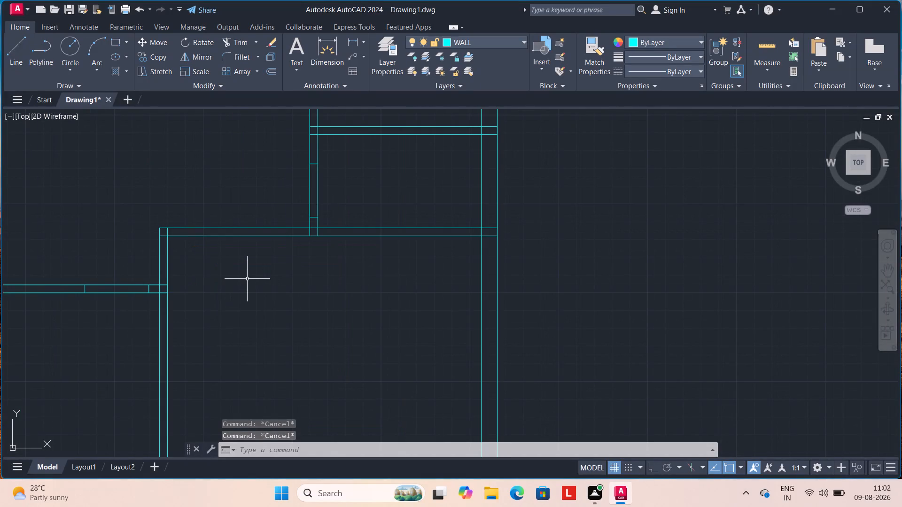
key(Escape)
key(Escape)
key(Escape)
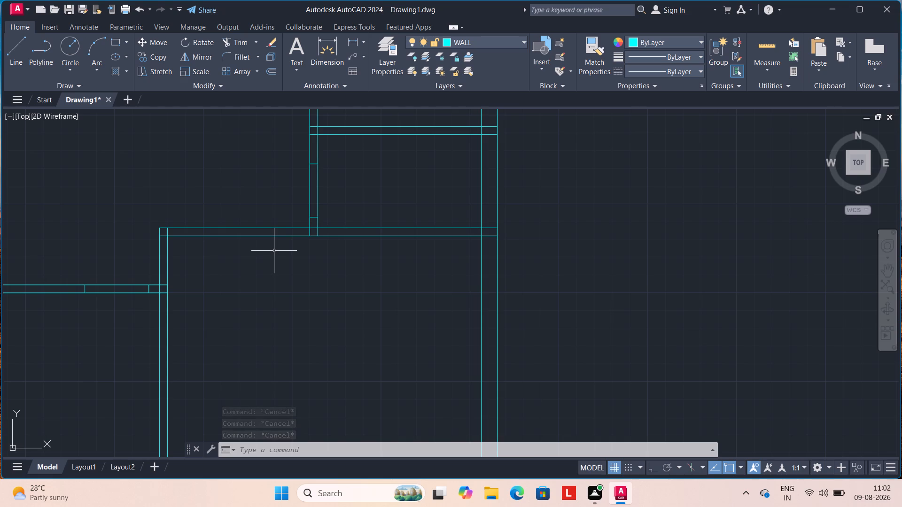
text(TR)
key(Return)
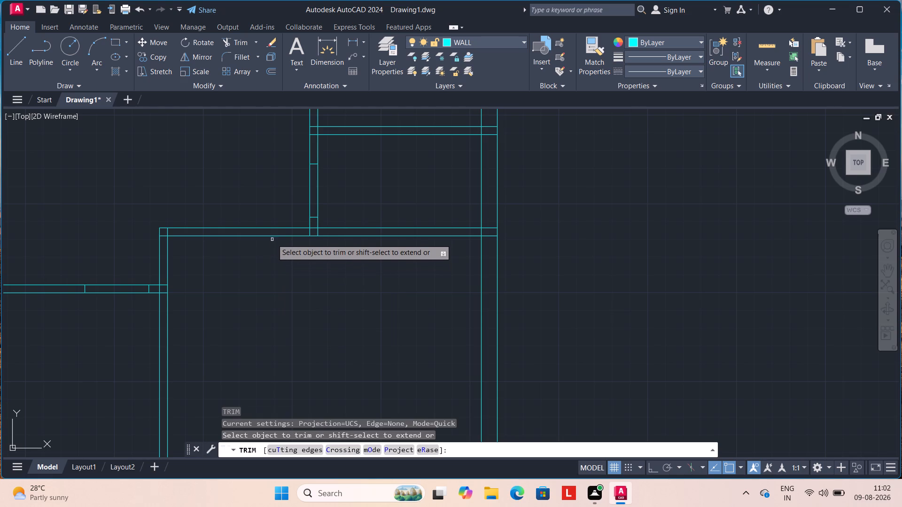
click(272, 237)
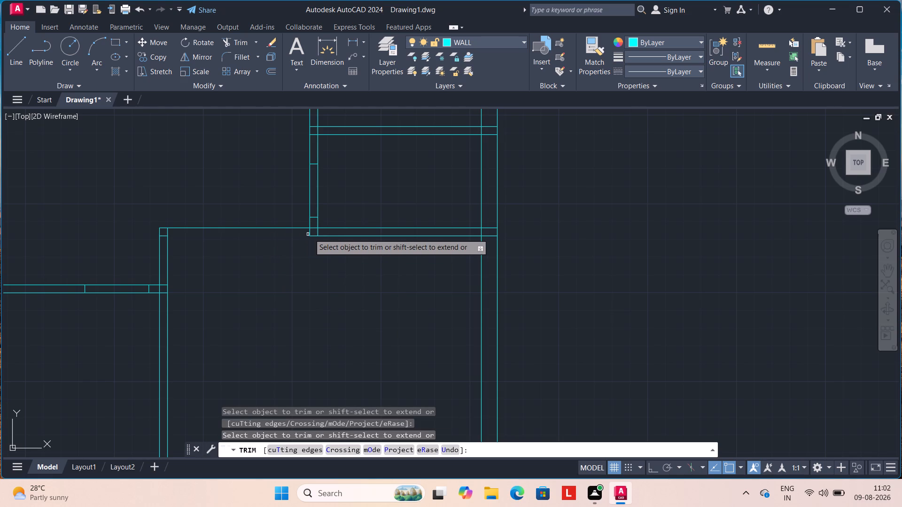
click(310, 233)
click(318, 232)
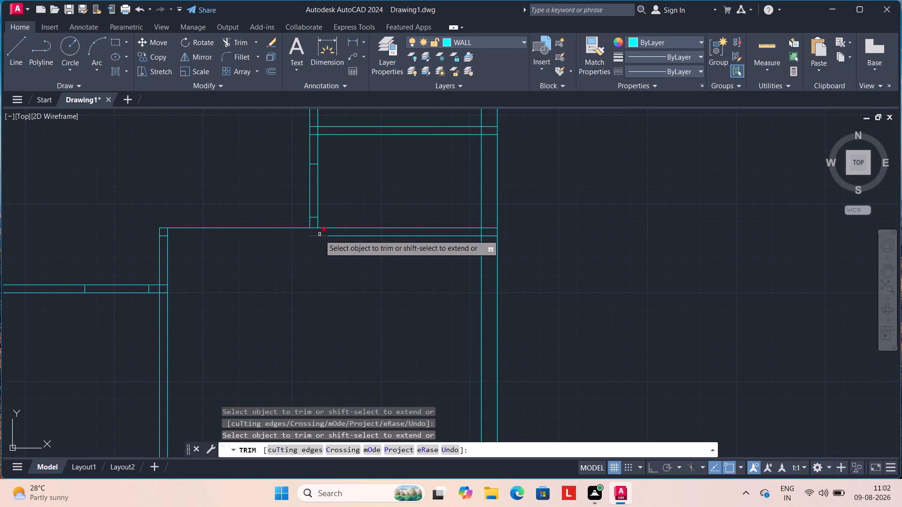
click(320, 236)
click(336, 237)
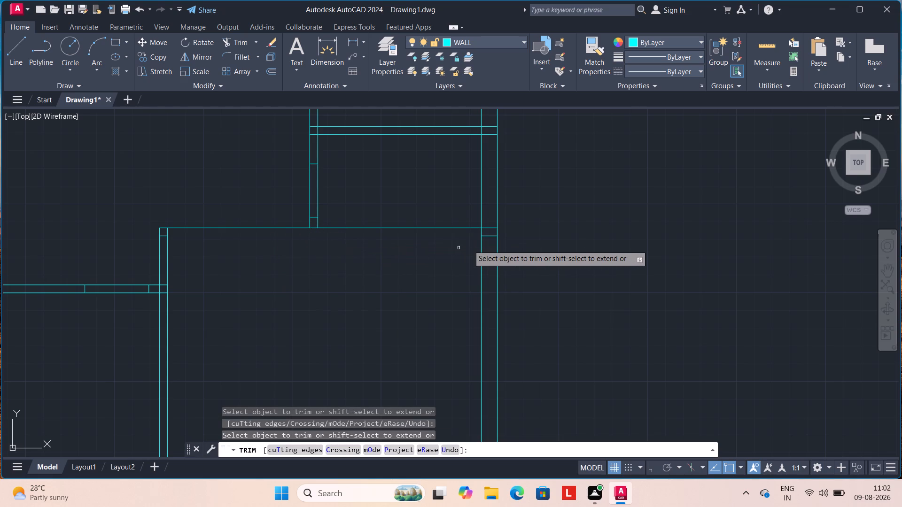
click(490, 236)
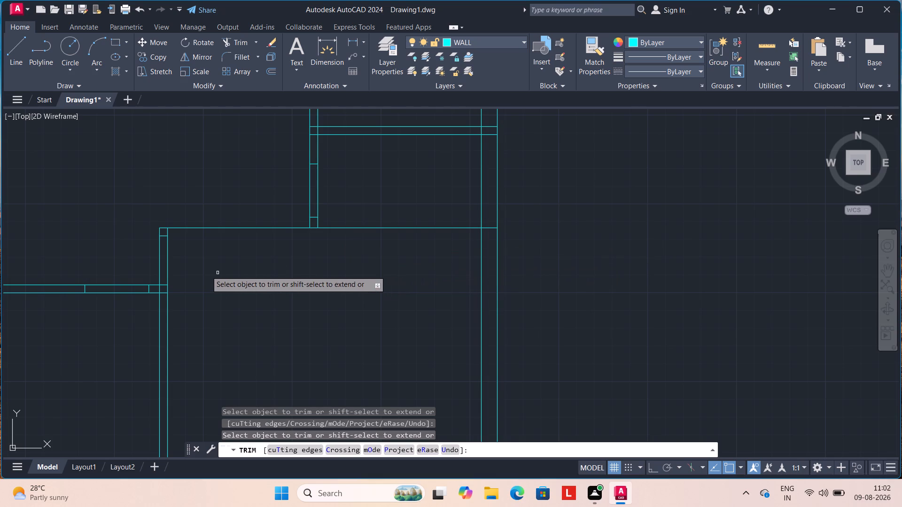
click(162, 236)
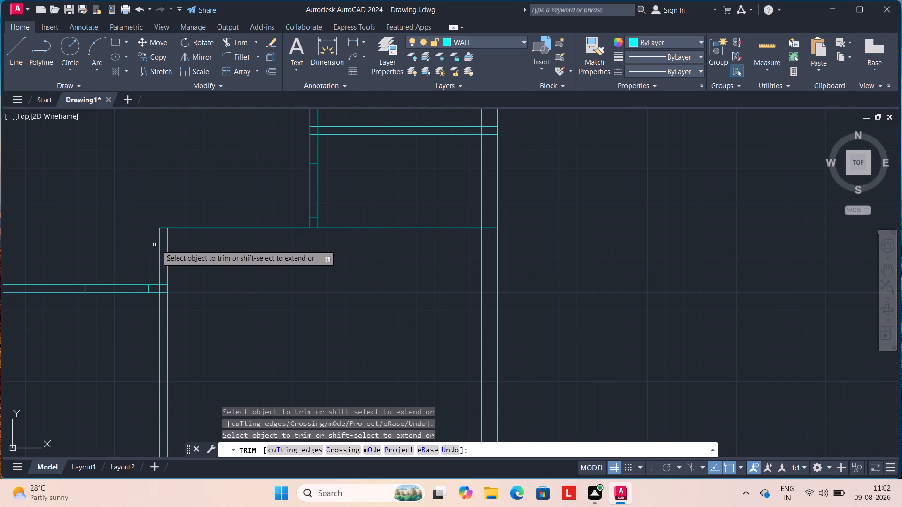
Trim away the left line of the partition between the two lower rooms and the door jamb line nearest to it.
click(159, 247)
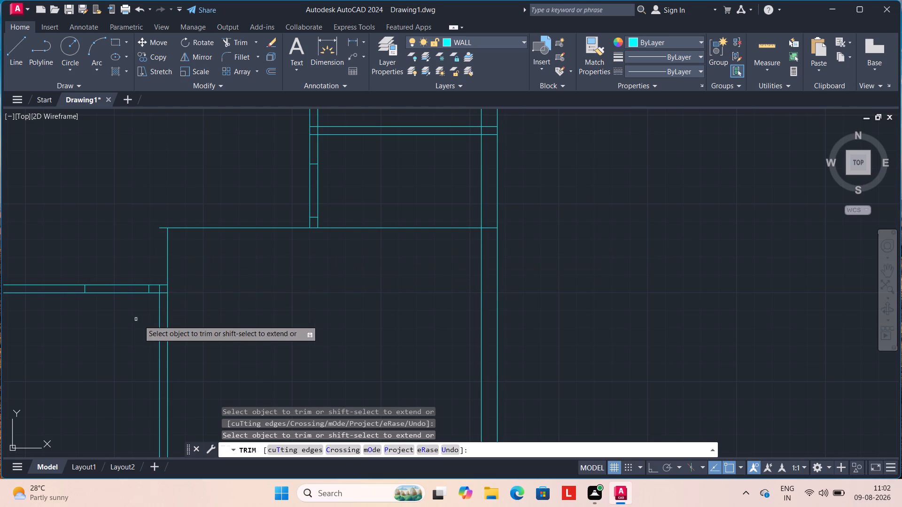
click(159, 315)
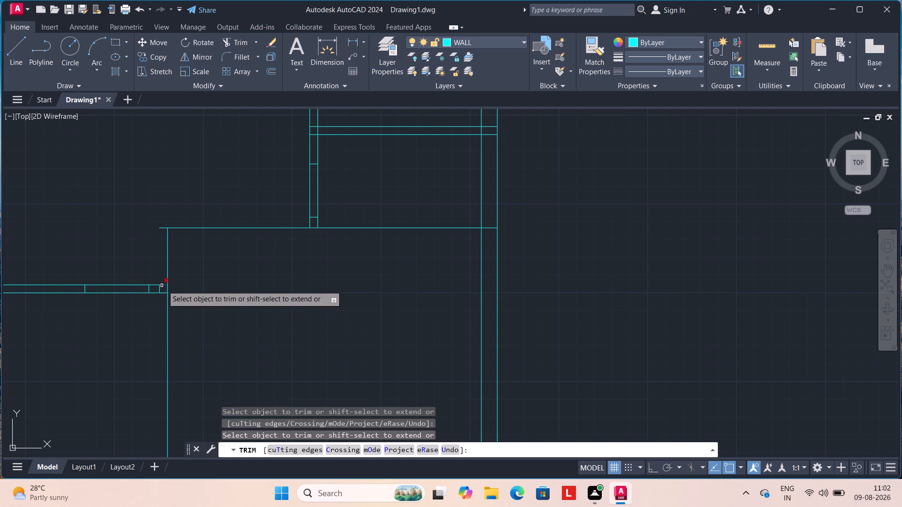
click(160, 288)
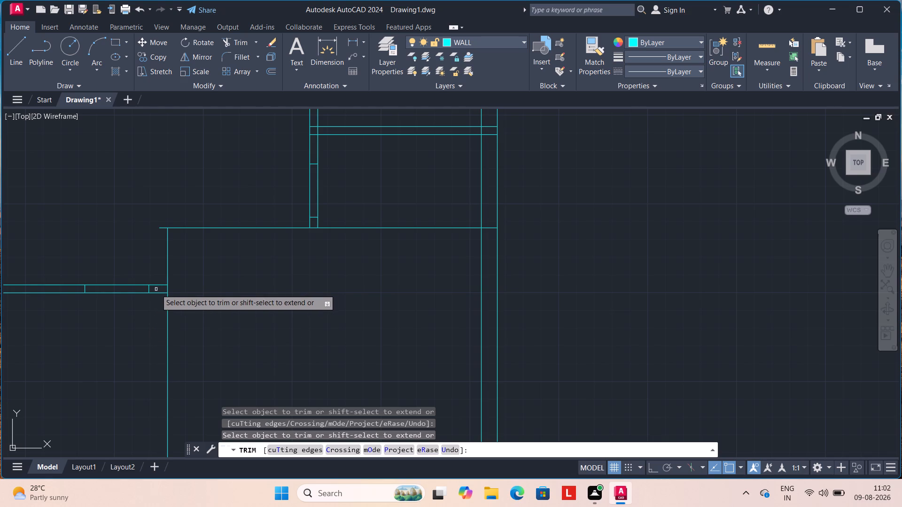
click(149, 289)
scroll(149, 319, down, 1)
middle_drag(144, 324, 148, 309)
scroll(140, 312, down, 1)
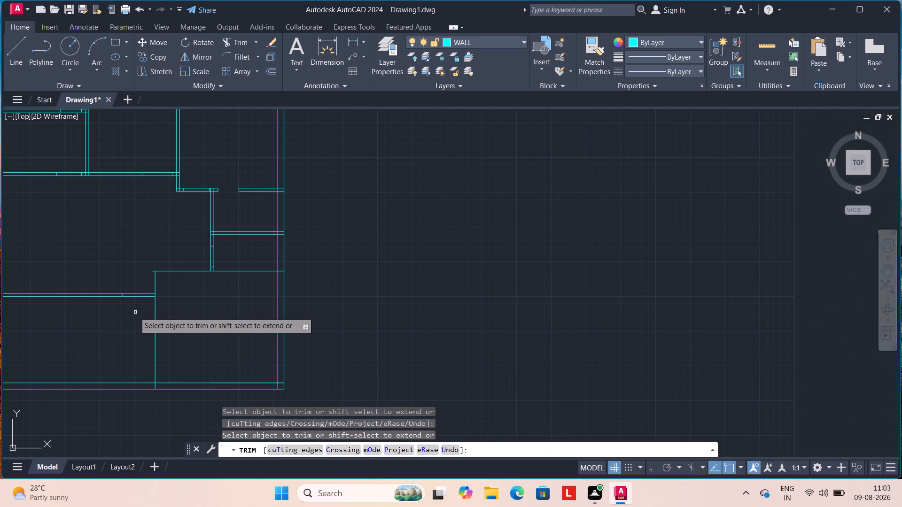
key(Escape)
key(Escape)
Extend the lower-right room's top partition line left to the inner face of the left outer wall.
middle_drag(92, 321, 221, 318)
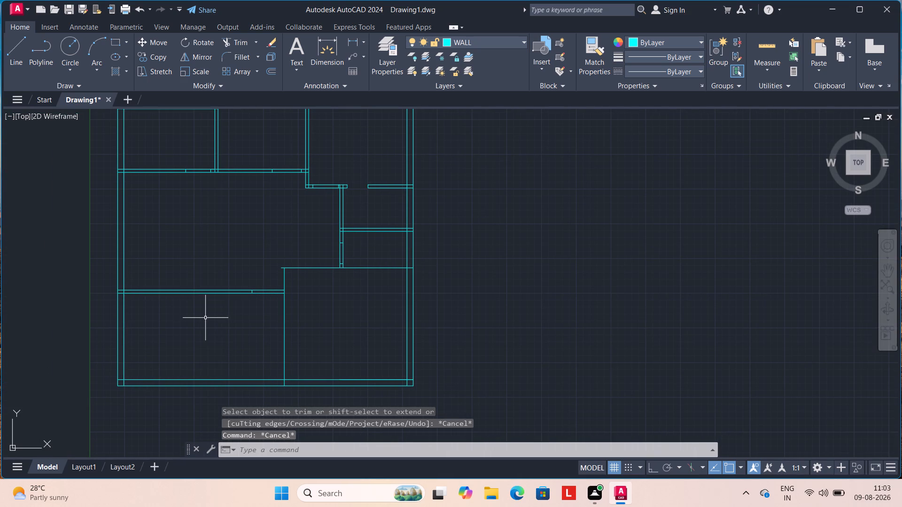
text(EX)
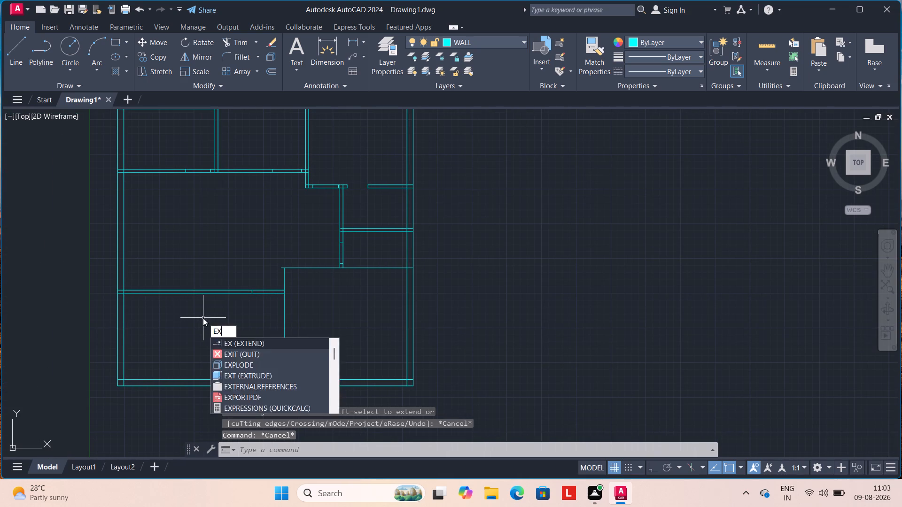
key(Return)
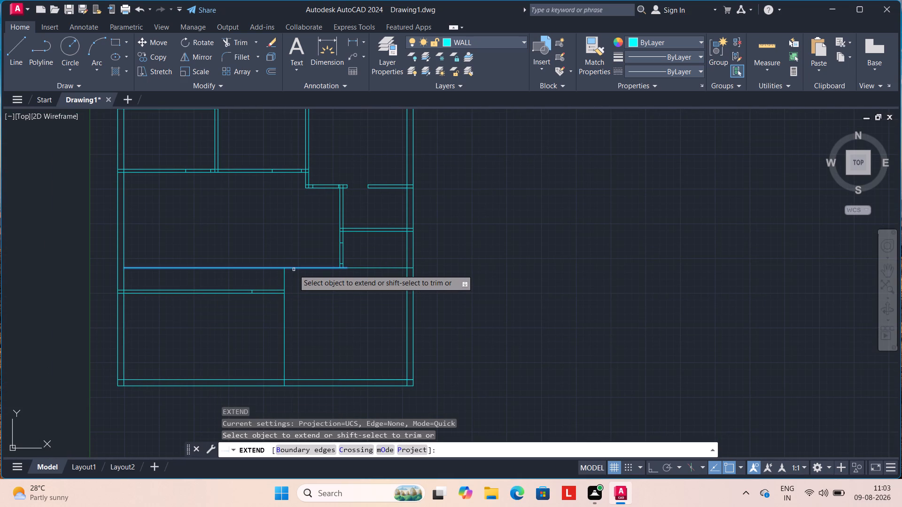
click(294, 269)
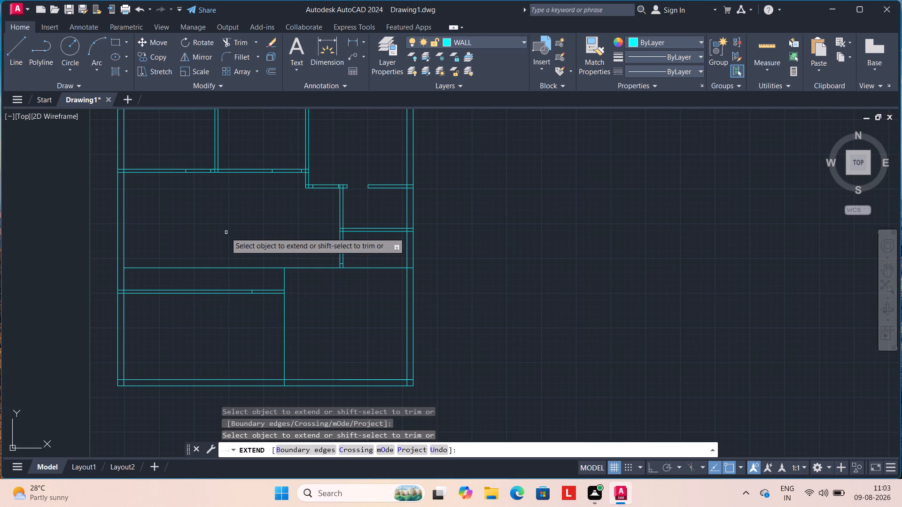
key(Escape)
key(Escape)
key(Escape)
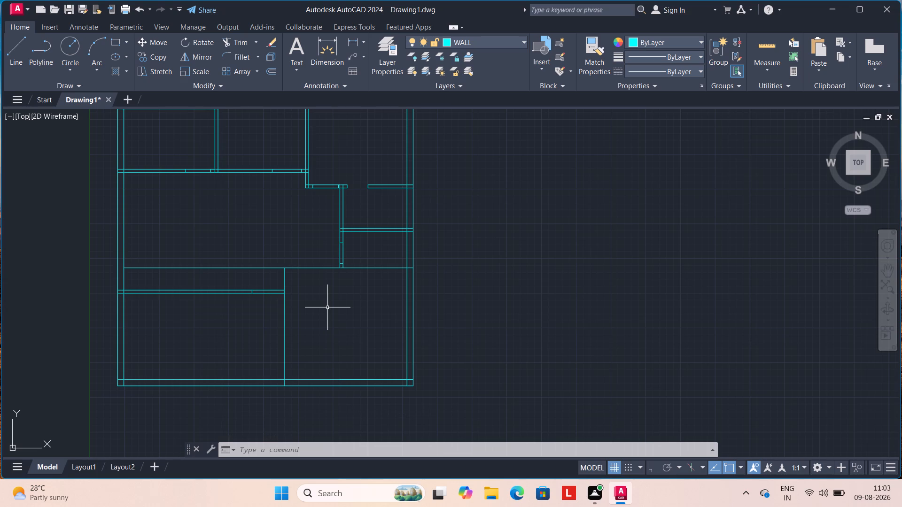
Offset both segments of the lower-right room's top line 9" downward.
key(o)
key(Return)
text(9")
key(Return)
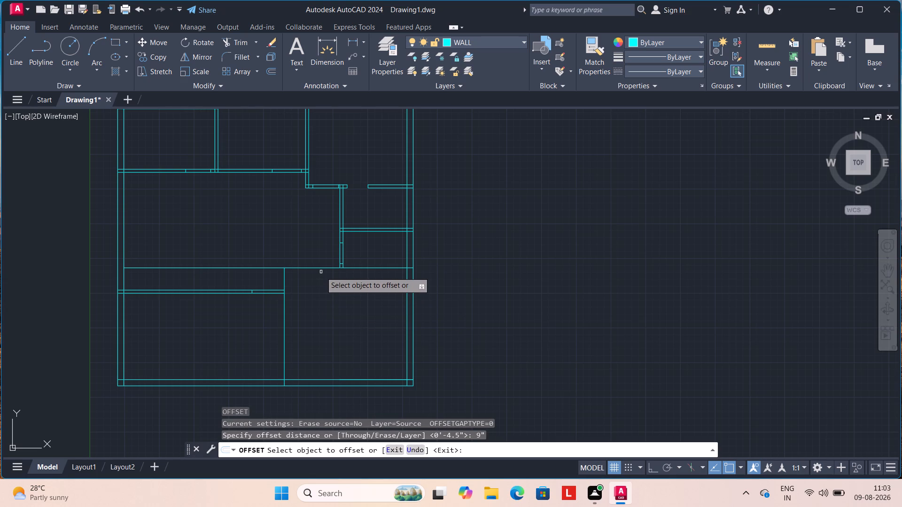
drag(324, 268, 322, 280)
click(322, 280)
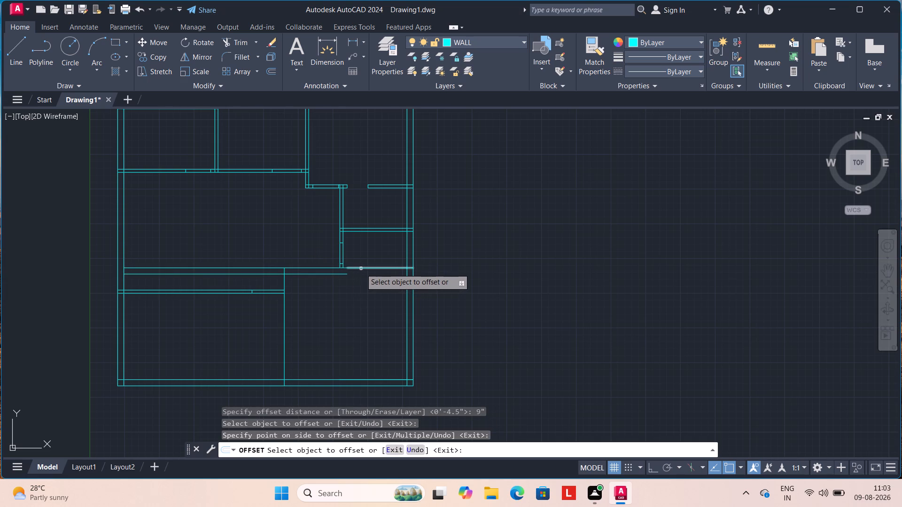
drag(361, 269, 362, 277)
click(362, 277)
Offset the vertical line between the two lower rooms 9" to the left.
scroll(330, 278, up, 1)
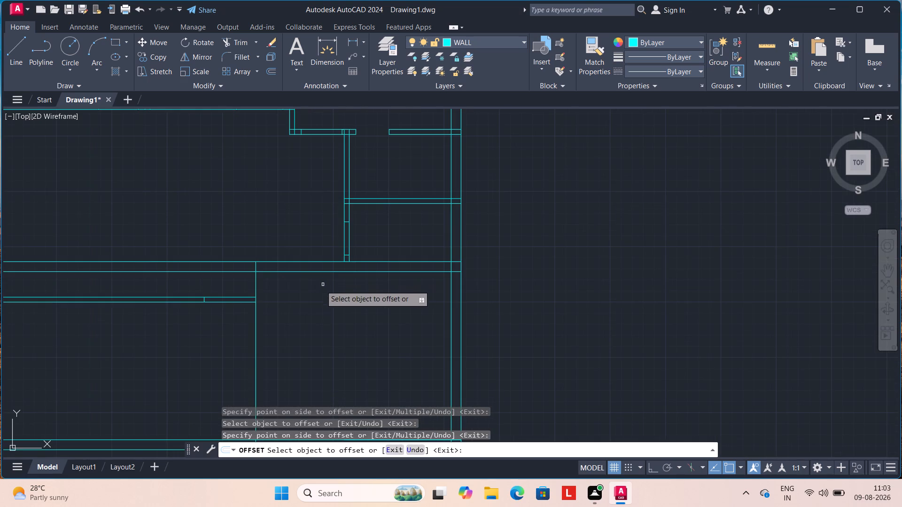
click(254, 340)
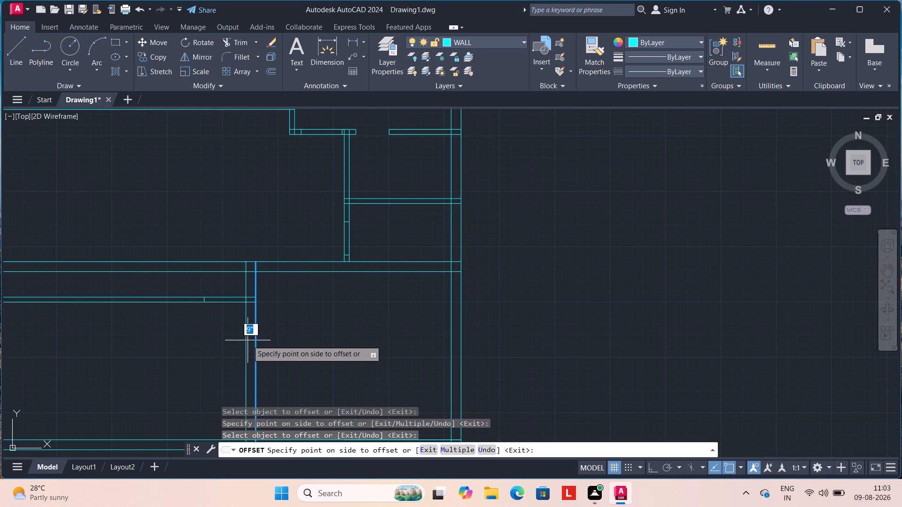
click(248, 340)
key(Escape)
key(Escape)
key(Escape)
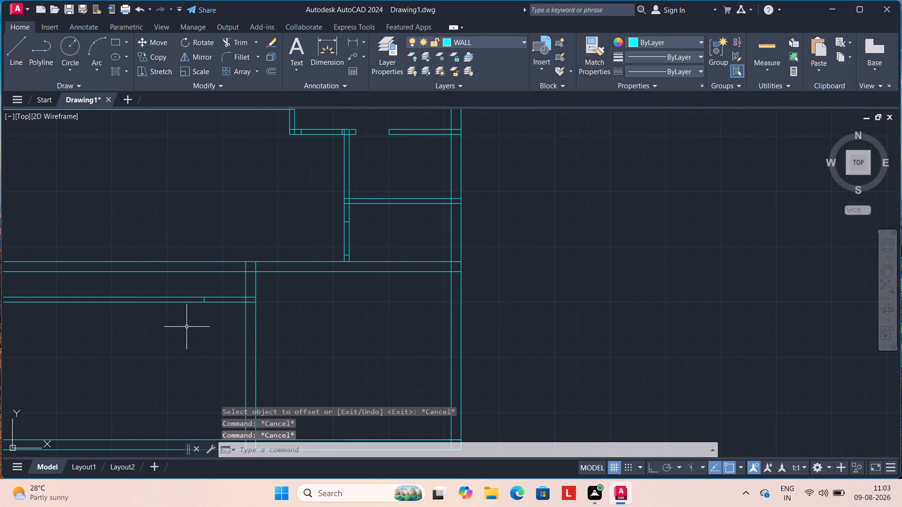
Trim both lines of the 9" top wall where they run left past the wall between the lower rooms.
text(TR)
key(Return)
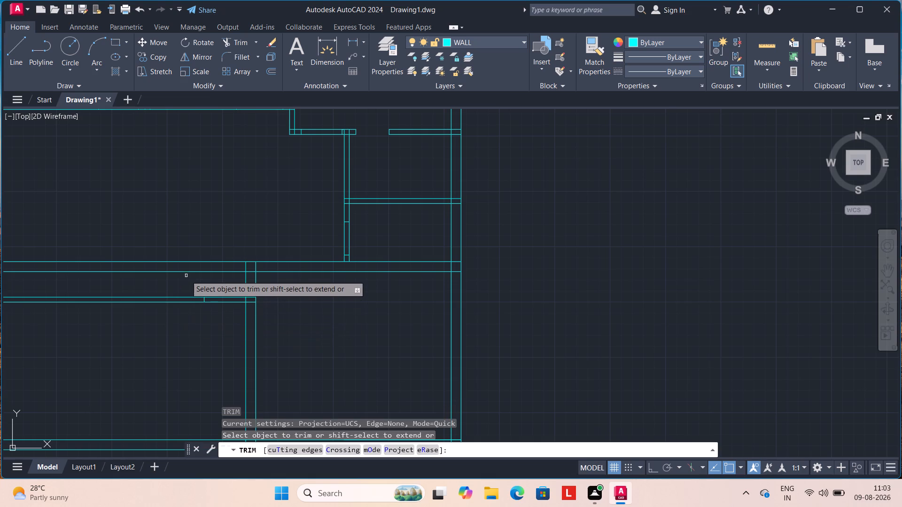
click(187, 272)
click(190, 263)
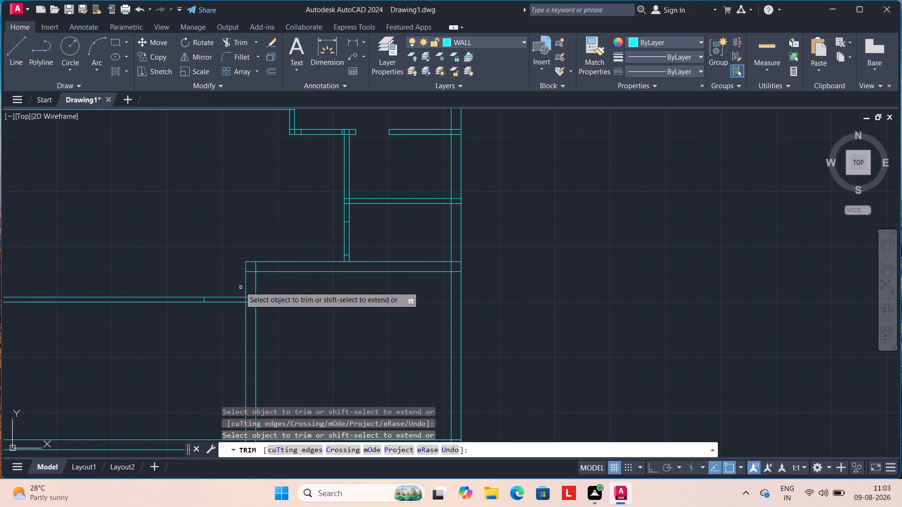
scroll(234, 278, down, 1)
scroll(213, 311, up, 1)
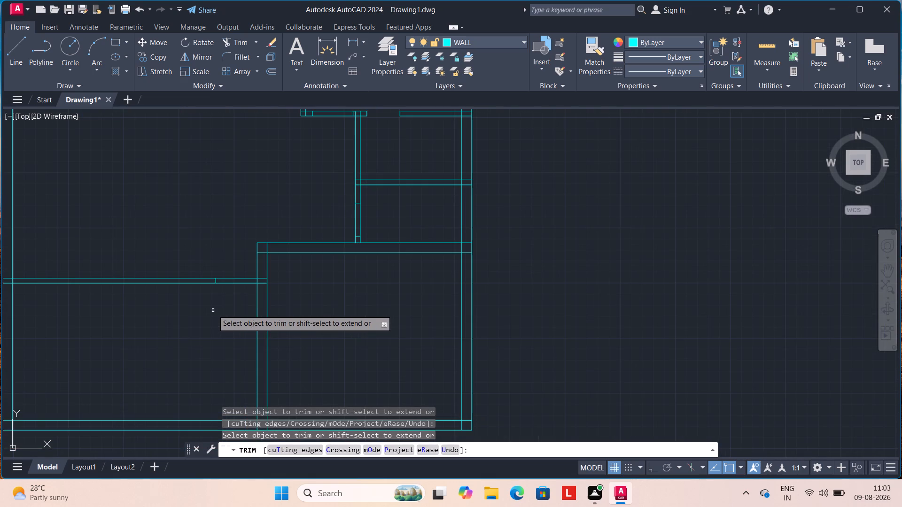
key(Escape)
key(Escape)
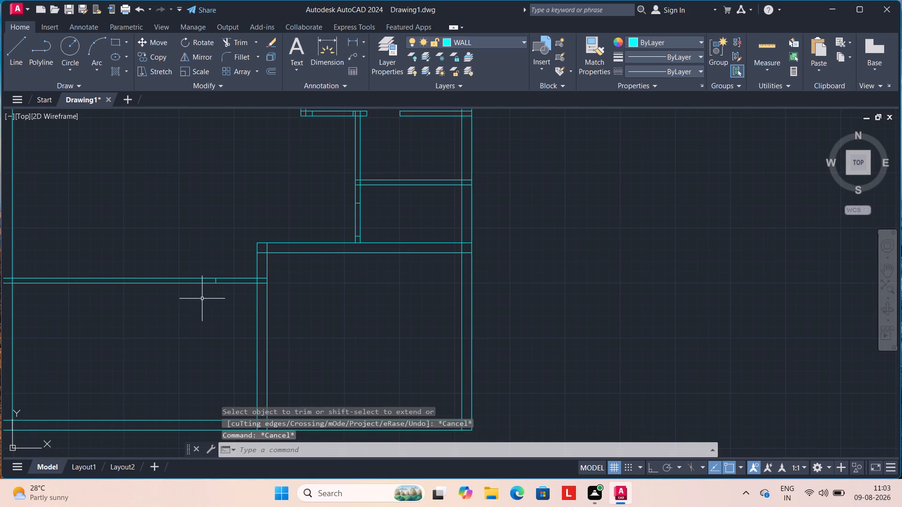
Erase the remaining door jamb line in the lower-left room's top partition.
scroll(214, 284, up, 2)
click(214, 279)
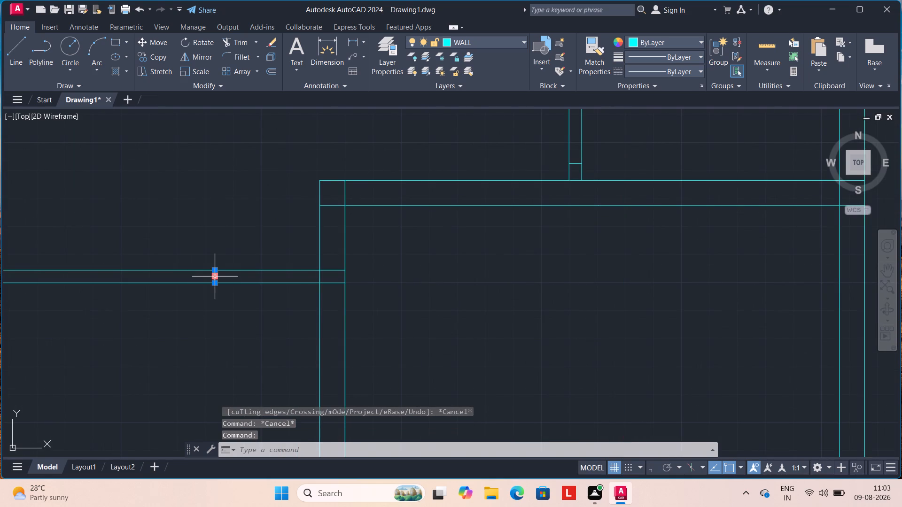
key(Delete)
Erase both lines of the bottom outer wall and the leftover short segment below the lower-right room.
scroll(206, 291, down, 3)
middle_drag(206, 328, 214, 299)
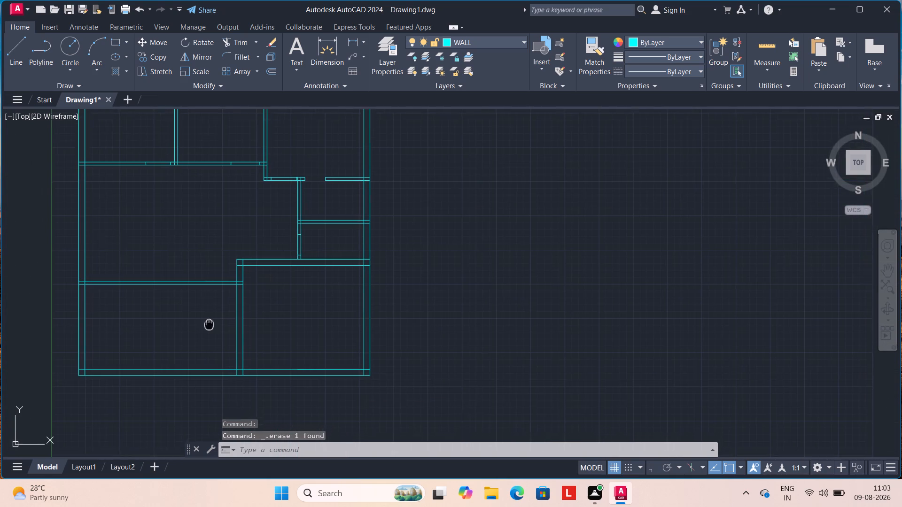
middle_drag(214, 299, 219, 278)
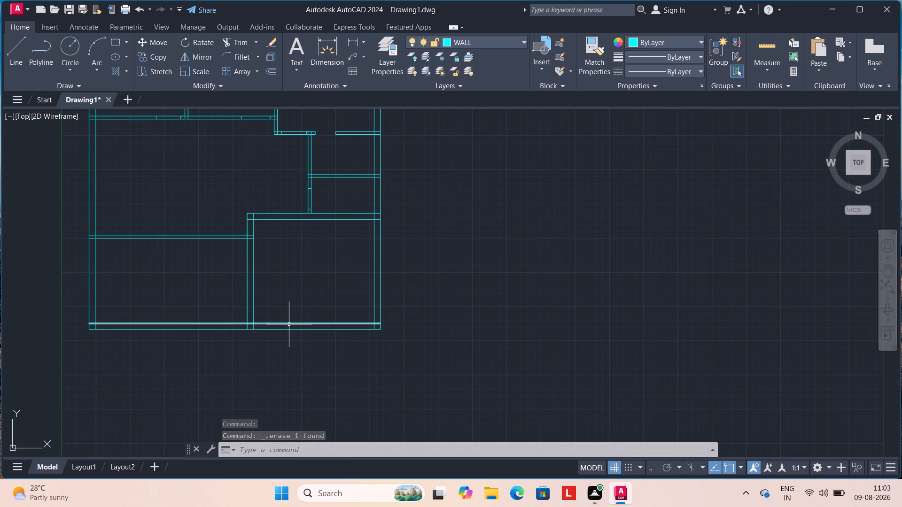
click(289, 324)
click(285, 330)
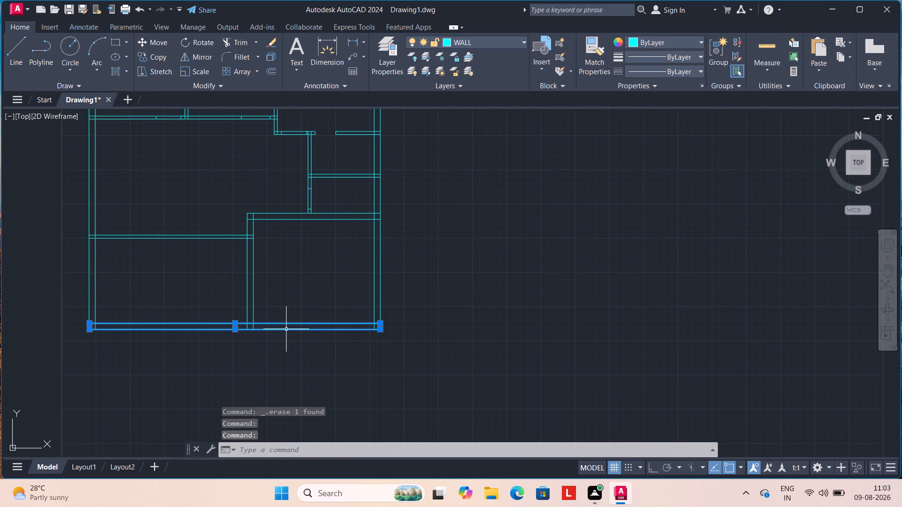
key(Delete)
click(308, 323)
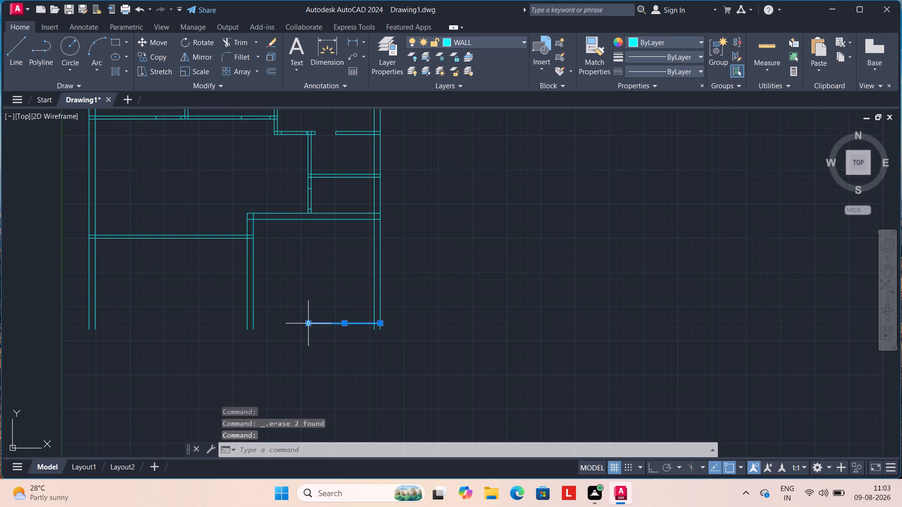
key(Delete)
key(Delete)
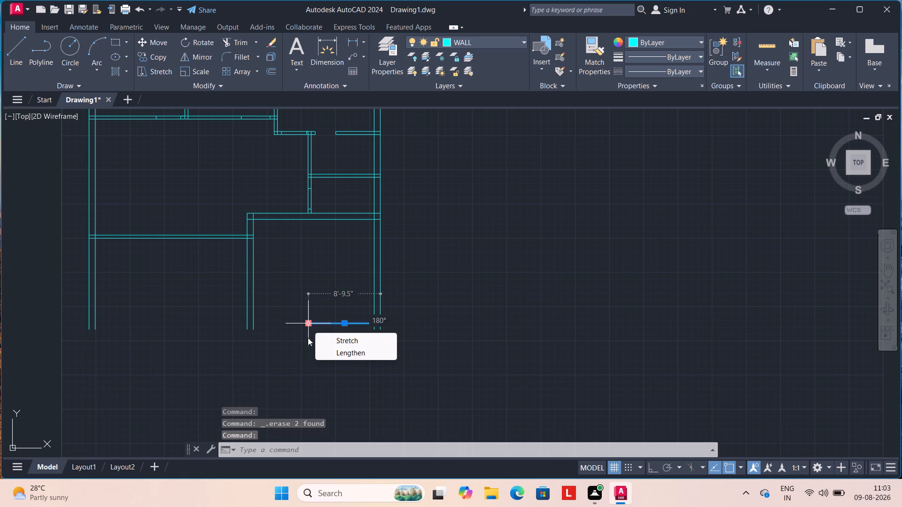
key(Delete)
key(Delete)
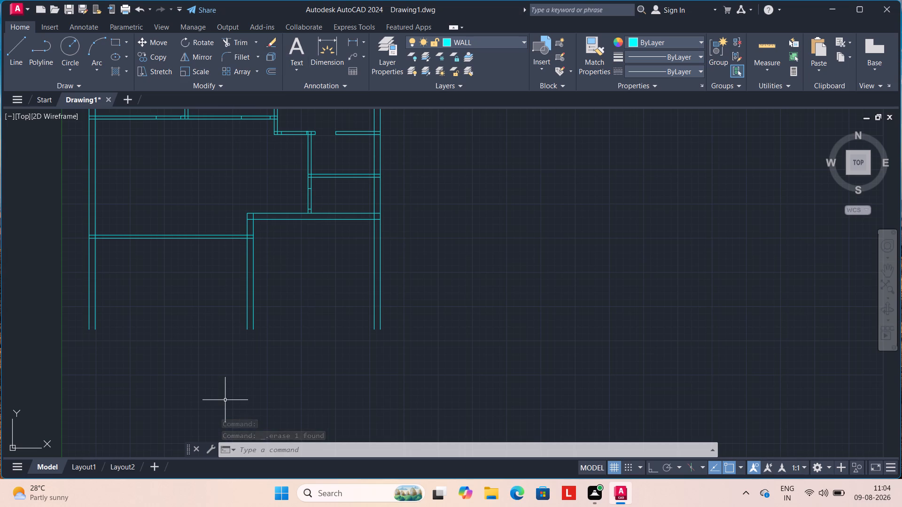
Offset both segments of the lower line of the lower-right room's top wall 13'0.5" downward.
key(o)
key(Return)
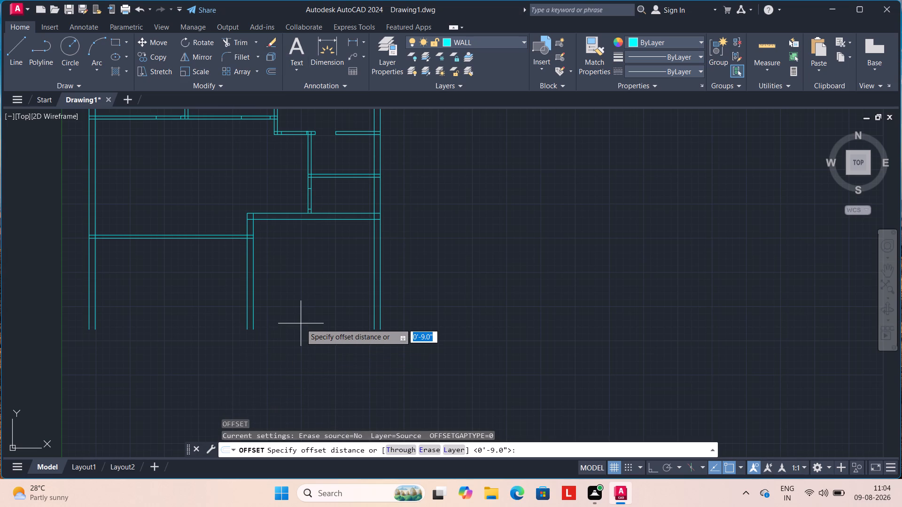
key(1)
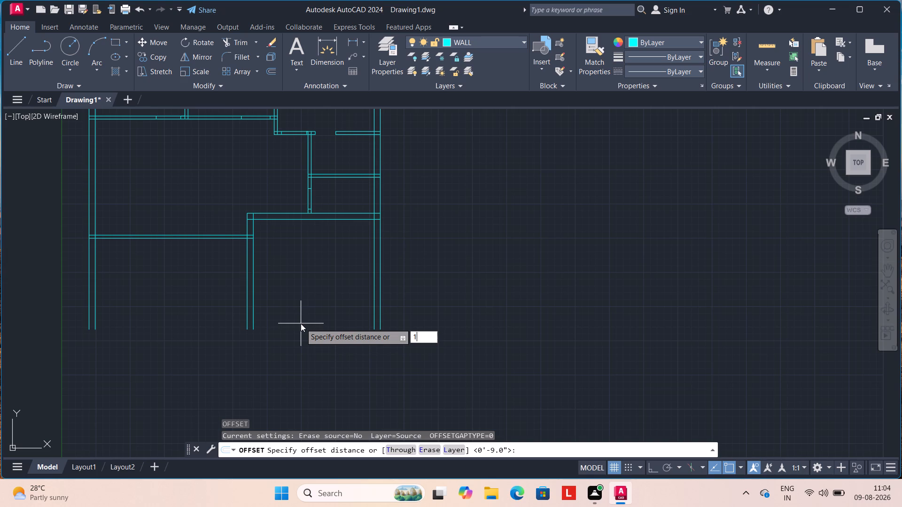
text(3')
text(O.)
key(5)
key(shift+quotedbl)
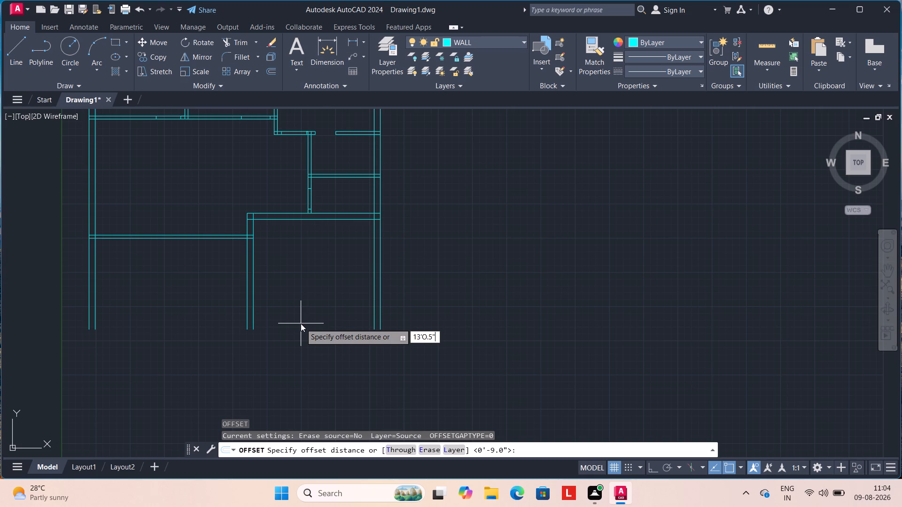
key(BackSpace)
key(BackSpace)
key(BackSpace)
key(BackSpace)
key(0)
key(BackSpace)
key(0)
text(.5)
key(shift+quotedbl)
key(Return)
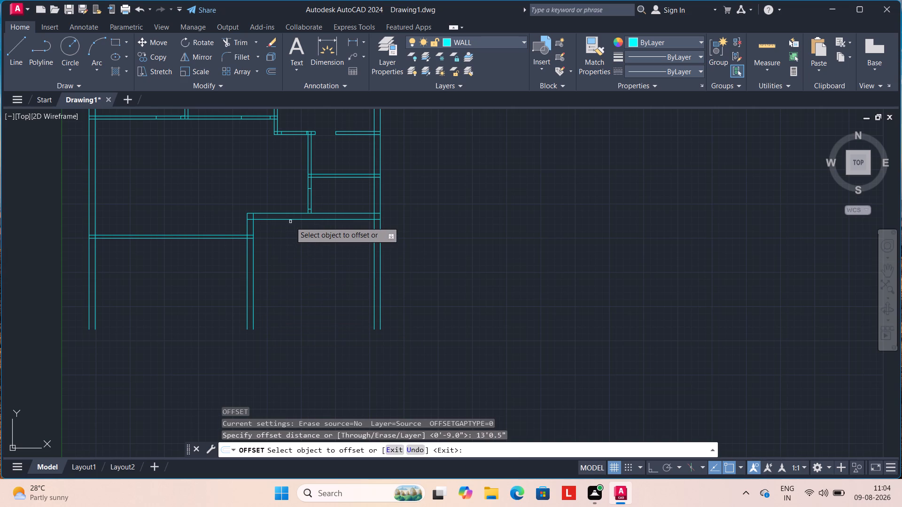
click(319, 220)
click(312, 246)
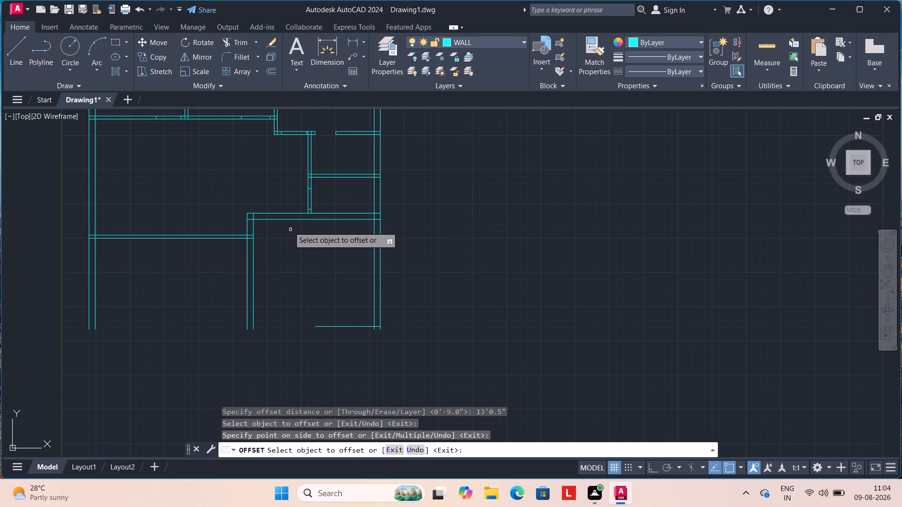
click(288, 219)
click(290, 250)
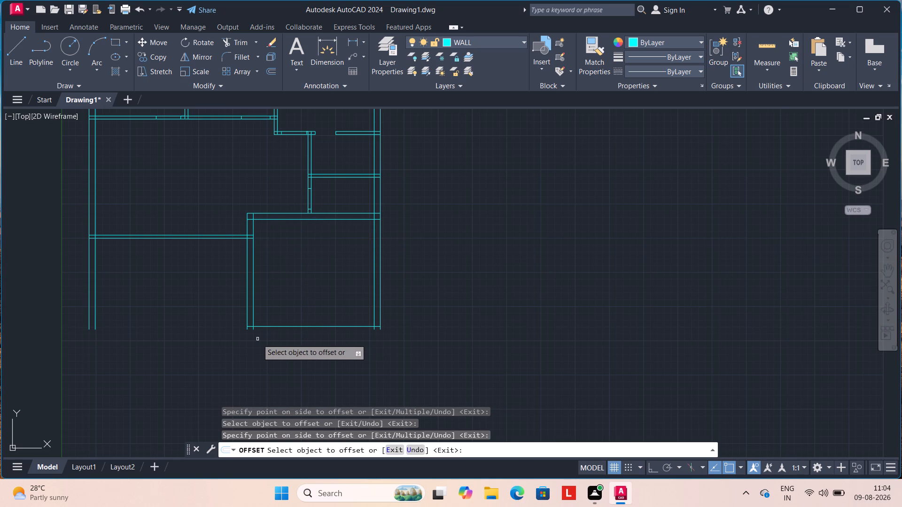
key(Escape)
key(Escape)
key(Escape)
Join the two collinear segments of the lower line of the lower-right room's top wall into one line.
click(288, 218)
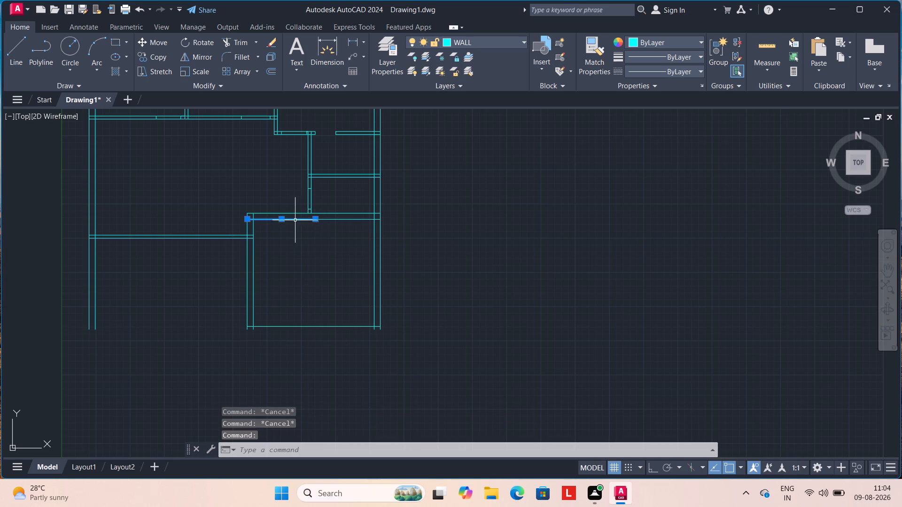
click(333, 221)
click(336, 219)
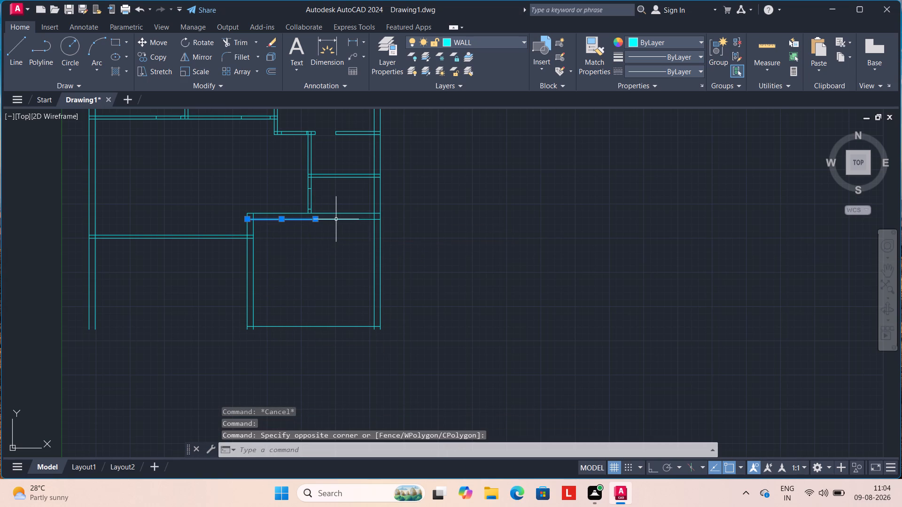
click(336, 219)
key(j)
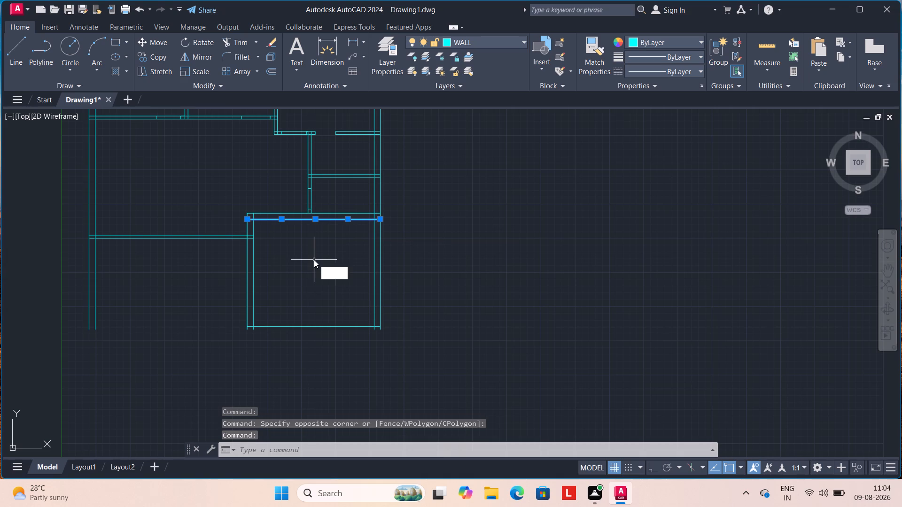
key(Return)
Join the two offset segments along the bottom of the lower-right room into one line.
click(300, 328)
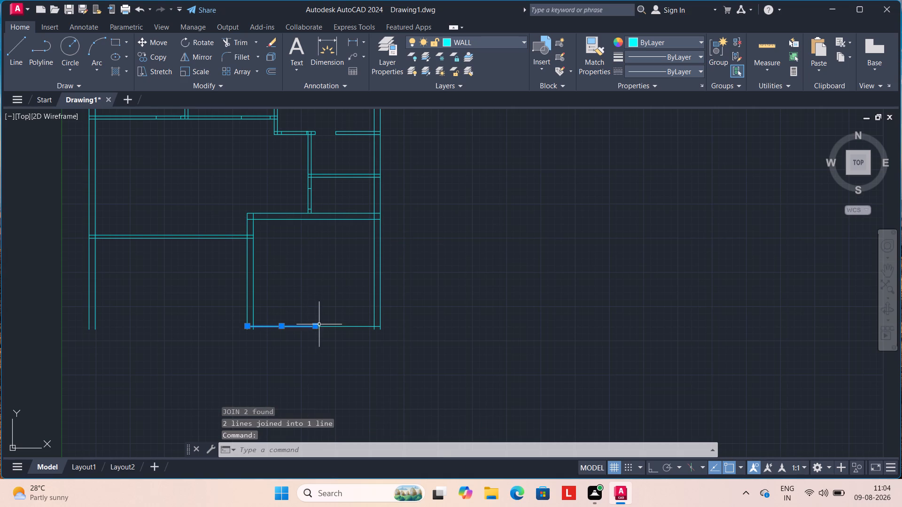
click(337, 326)
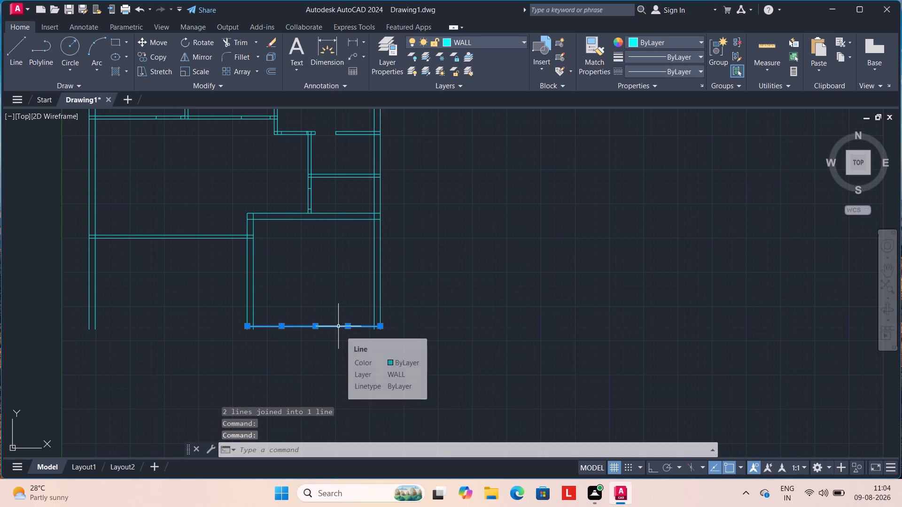
key(j)
key(Return)
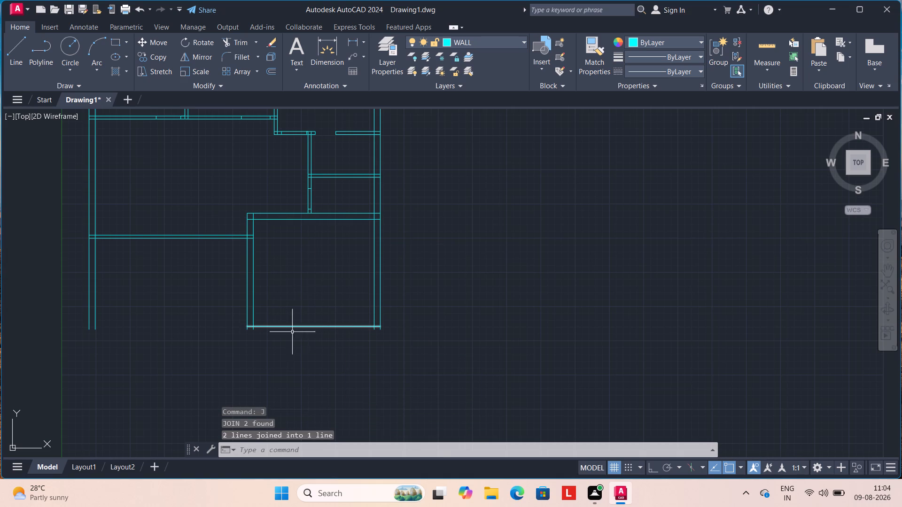
Extend the lower-right room's bottom line leftward across the lower-left room to the outer face of the left wall.
key(e)
key(x)
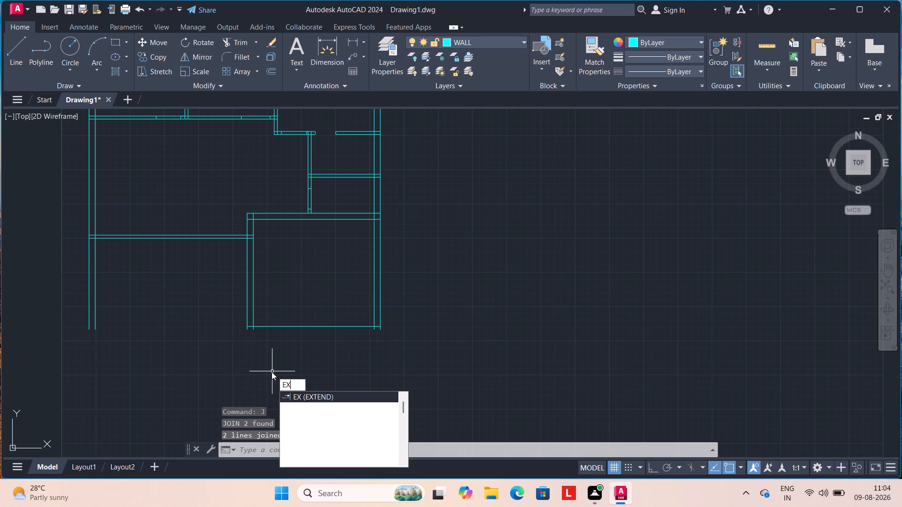
key(Return)
click(276, 323)
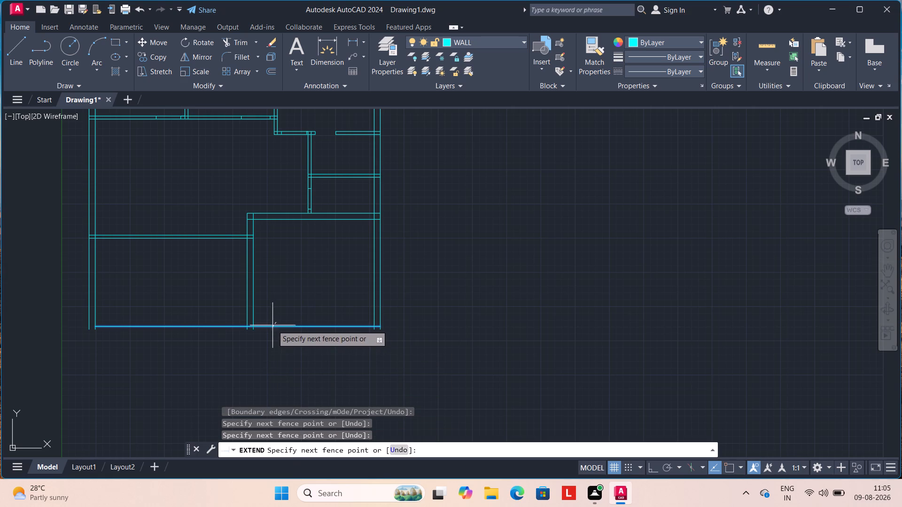
click(273, 325)
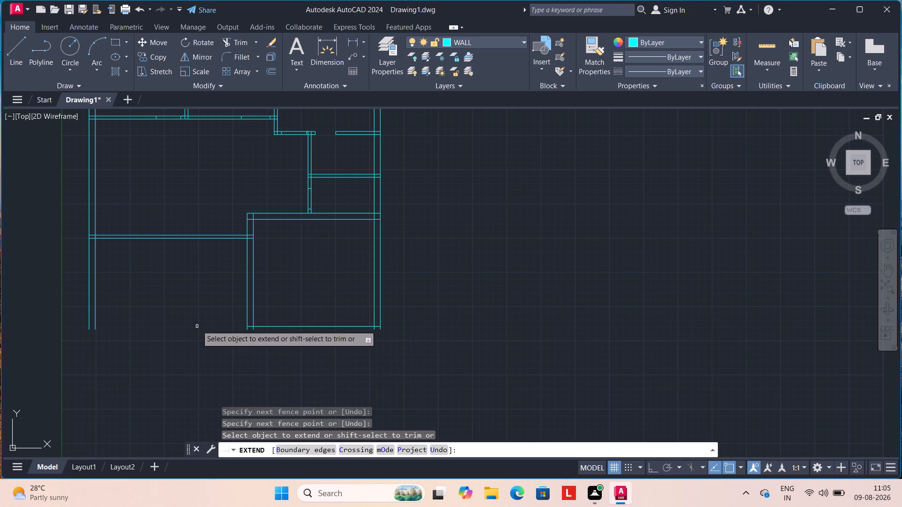
click(269, 327)
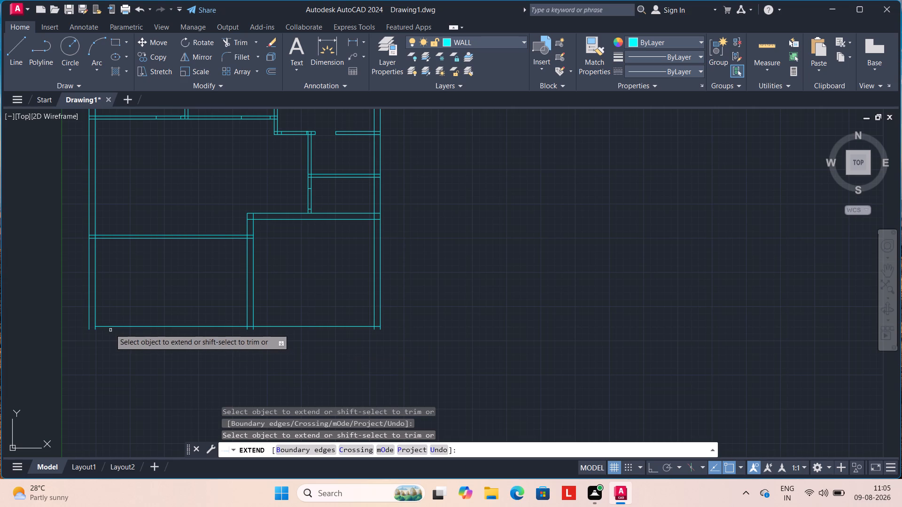
click(109, 325)
key(Escape)
key(Escape)
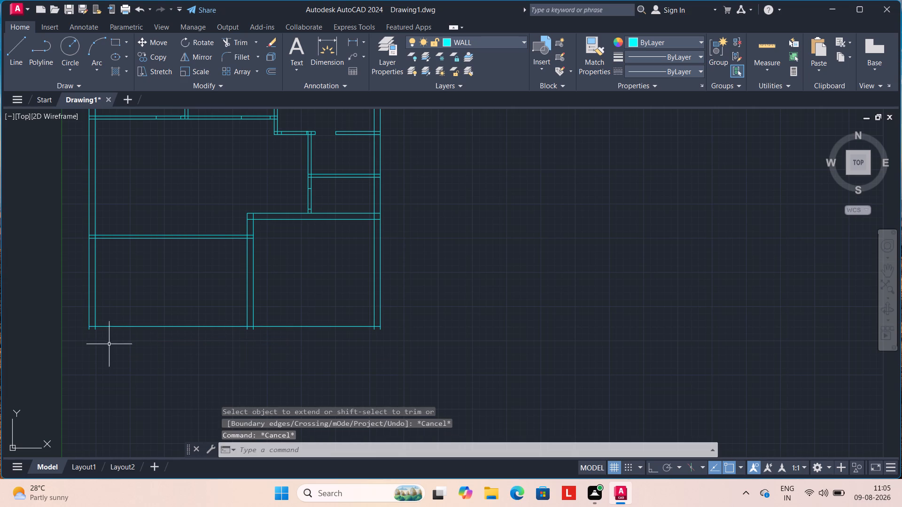
key(Escape)
Offset the full-width bottom line 9" downward to form the bottom outer wall.
key(o)
key(Return)
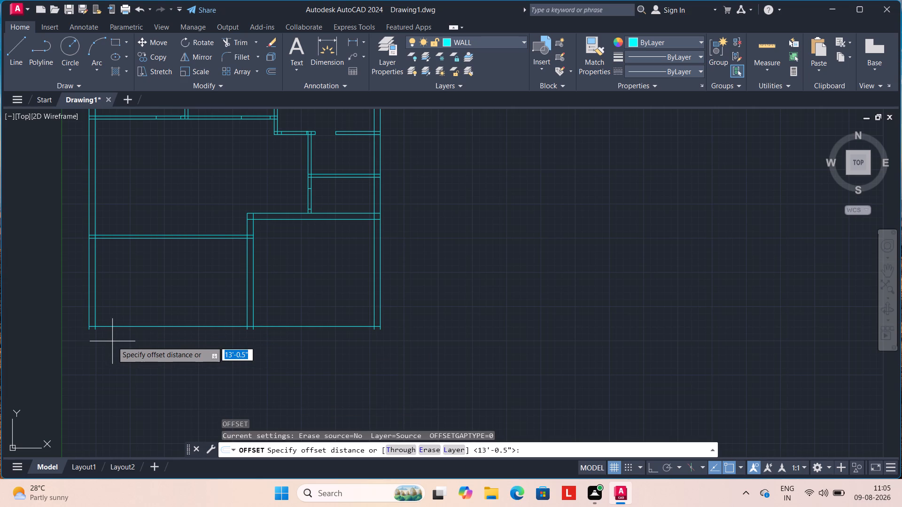
text(99)
key(BackSpace)
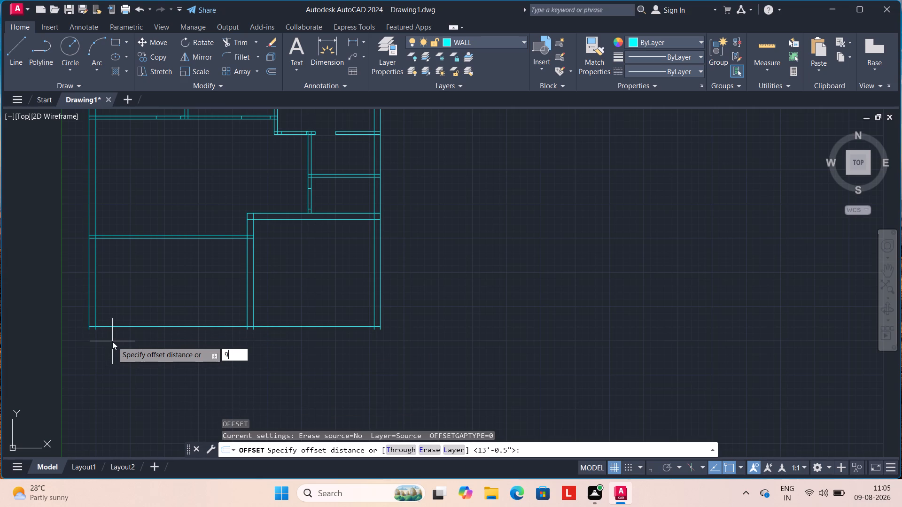
key(shift+quotedbl)
key(Return)
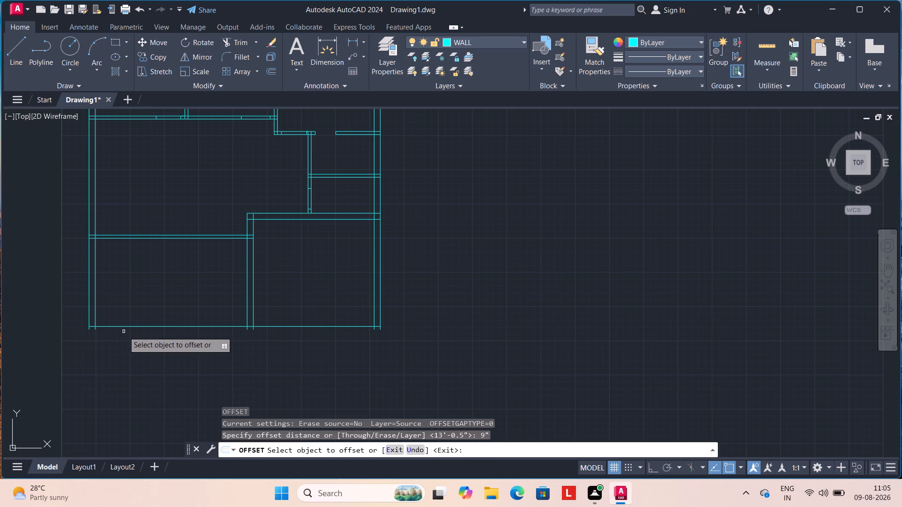
drag(125, 326, 125, 333)
click(125, 333)
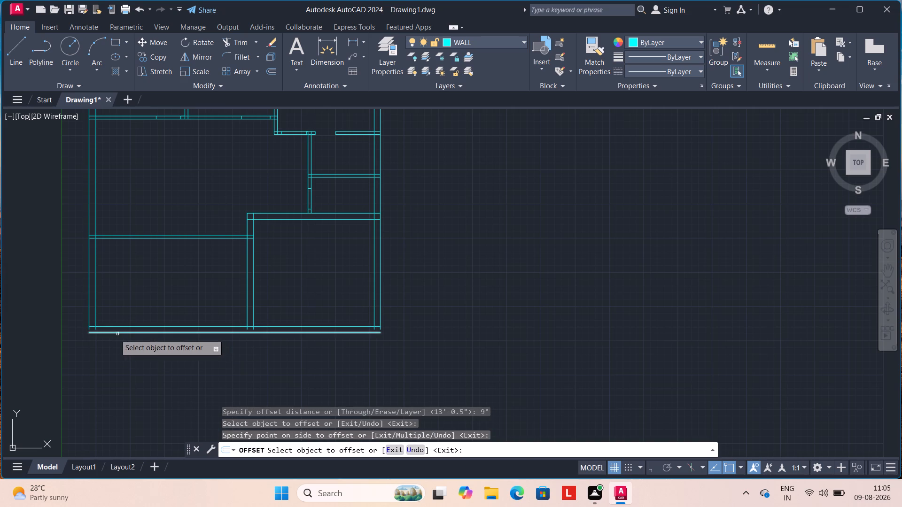
key(Escape)
key(Escape)
key(Escape)
Extend the vertical lines of the left, middle and right walls of the lower rooms down to the new bottom outer line.
key(e)
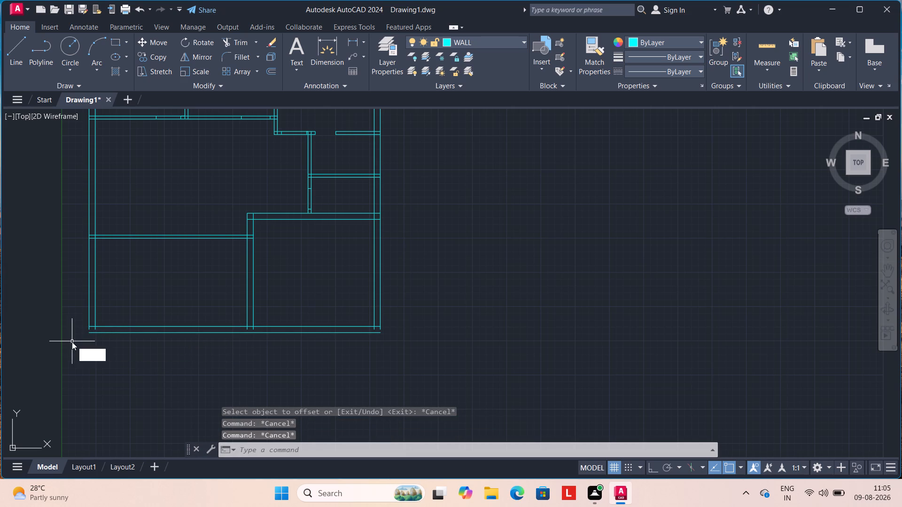
key(x)
key(Return)
scroll(72, 342, up, 1)
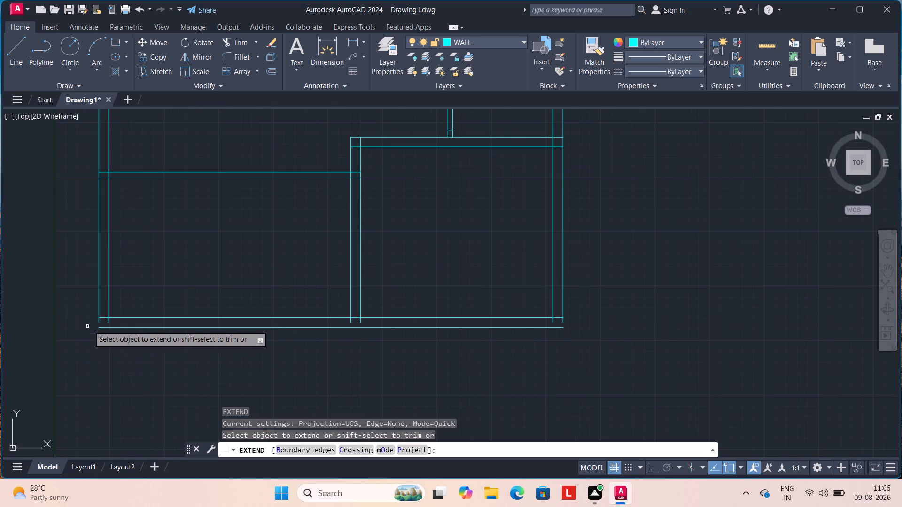
click(98, 307)
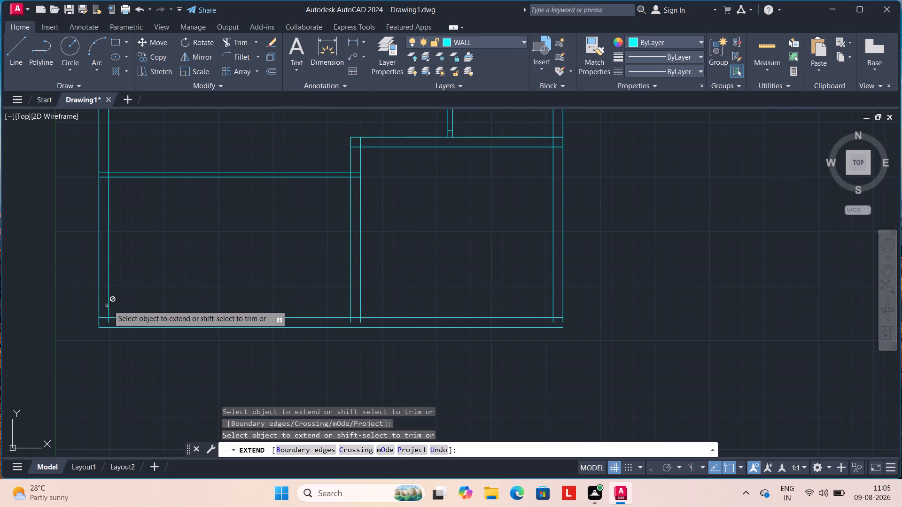
click(109, 305)
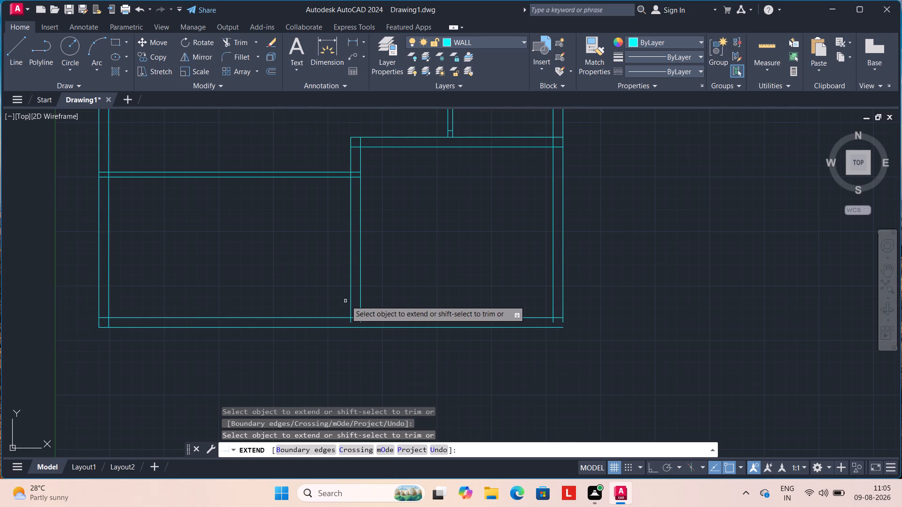
click(351, 297)
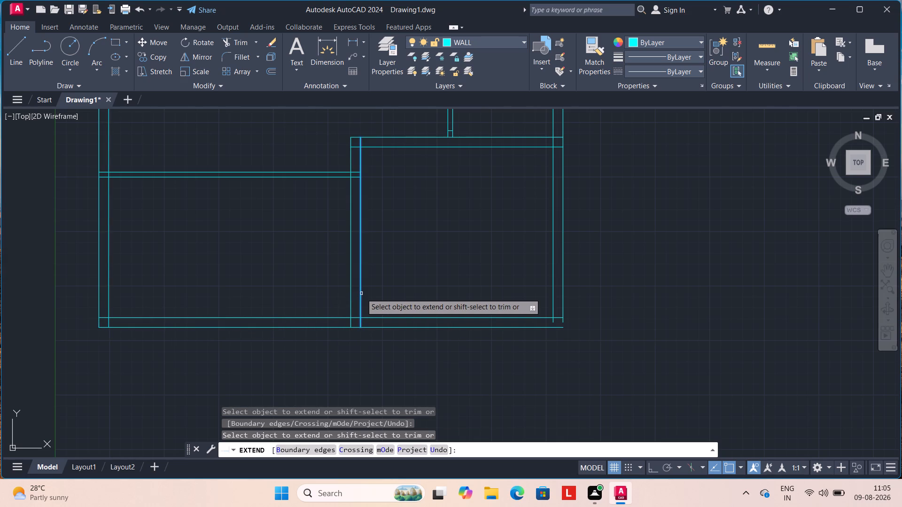
click(361, 293)
scroll(465, 322, down, 1)
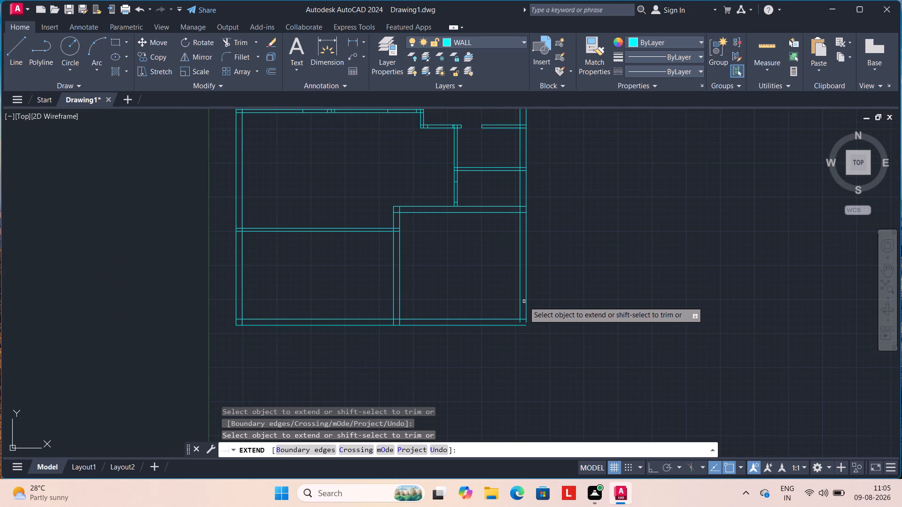
click(525, 301)
click(520, 304)
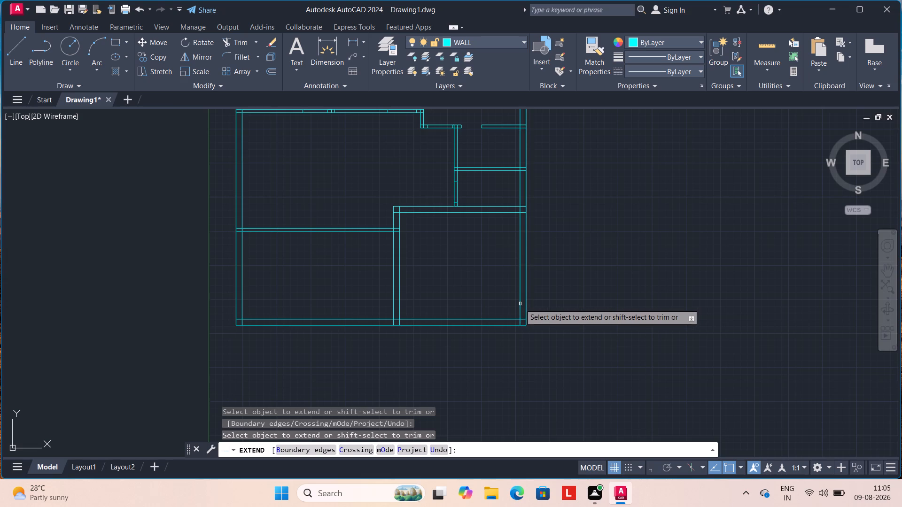
scroll(467, 304, down, 1)
key(Escape)
key(Escape)
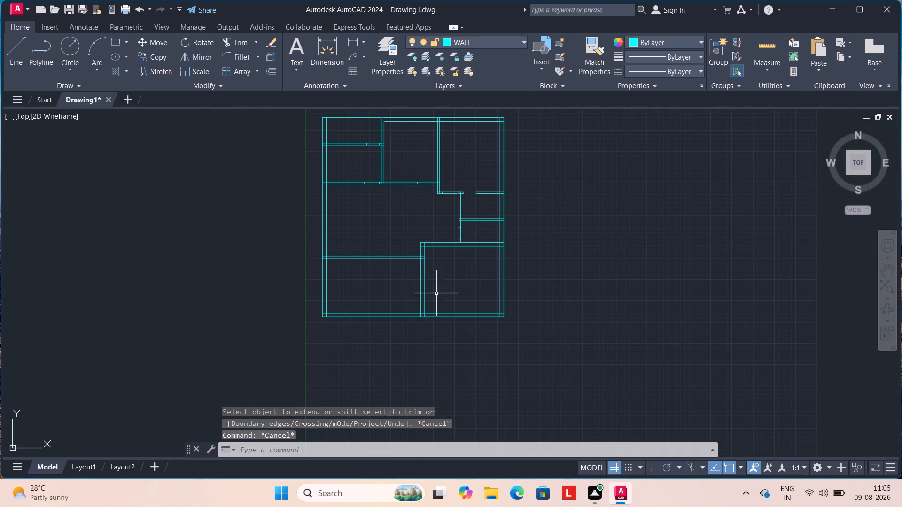
key(Escape)
key(Escape)
Draw a 6" guide leftward from the middle wall along the lower-left room's top wall, with a jamb line down across that wall.
scroll(405, 253, up, 2)
key(l)
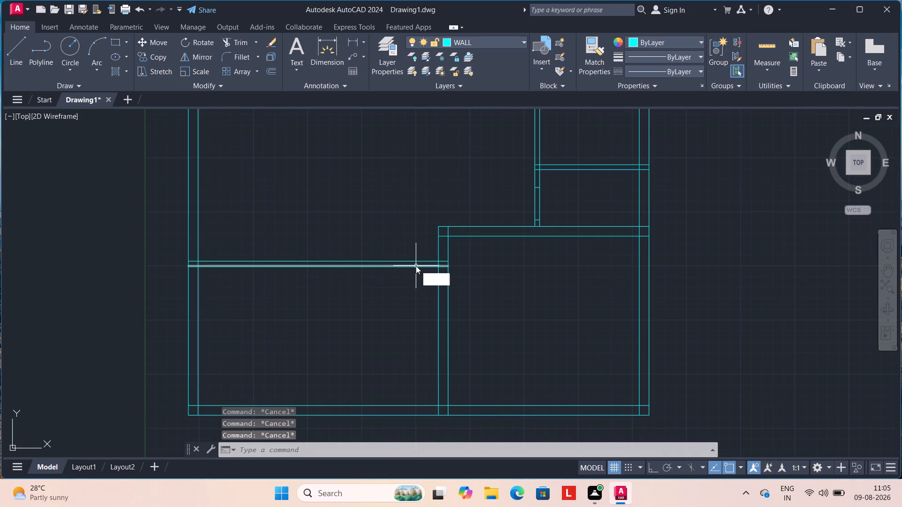
key(Return)
click(438, 261)
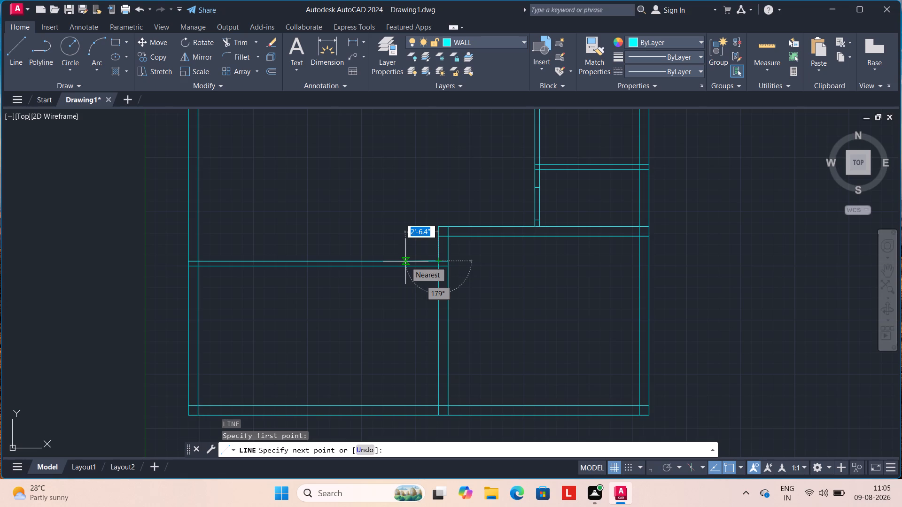
text(6")
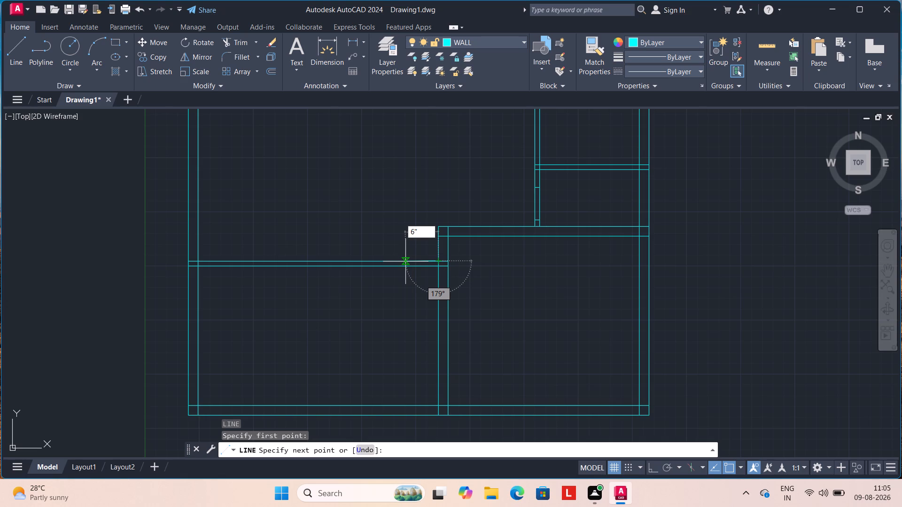
key(Return)
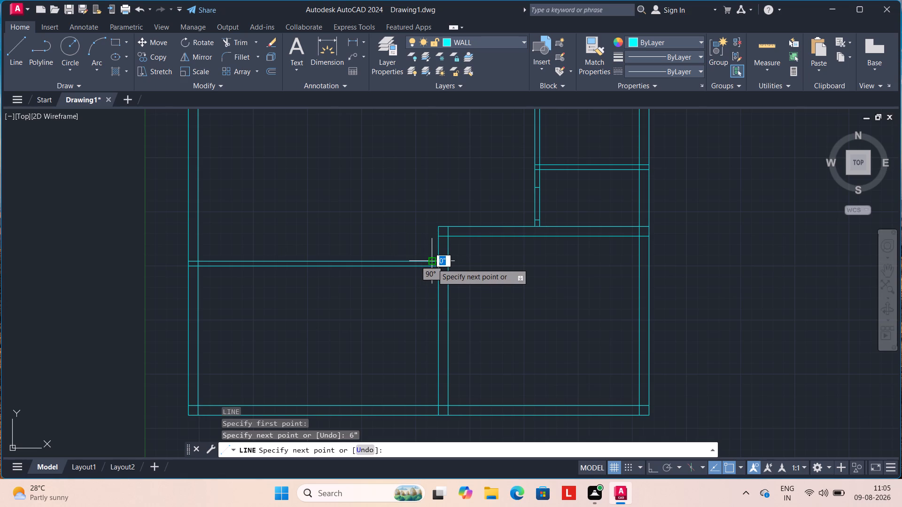
scroll(434, 264, up, 2)
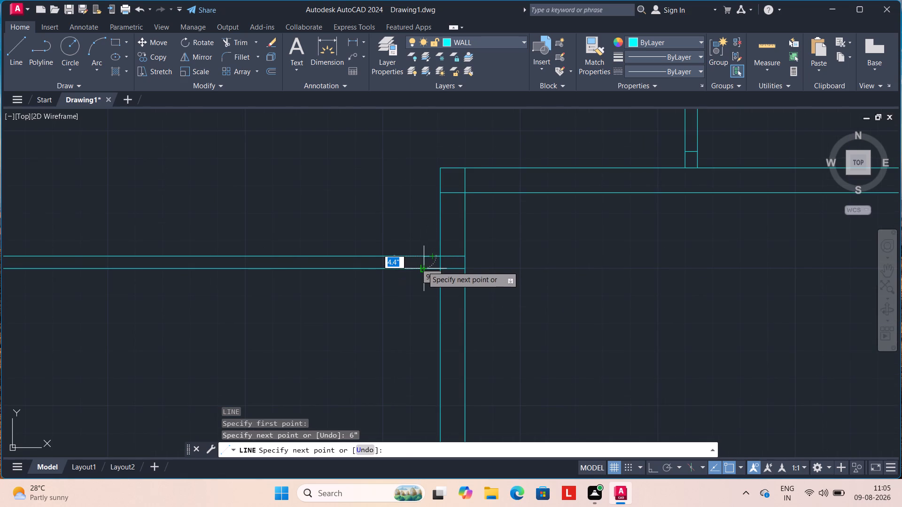
click(423, 267)
key(Escape)
Erase the 6" guide segment and extend the jamb line up to the upper line of the lower-left room's top wall.
scroll(421, 260, up, 2)
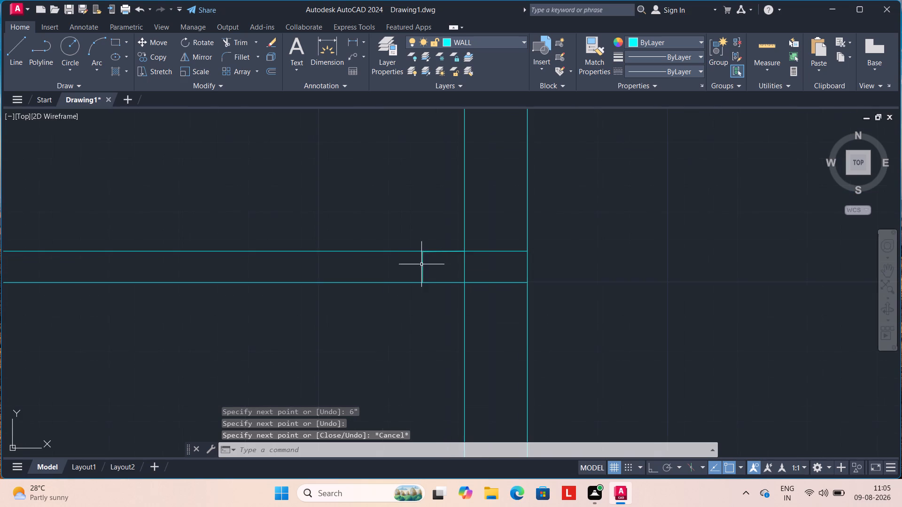
scroll(442, 257, up, 3)
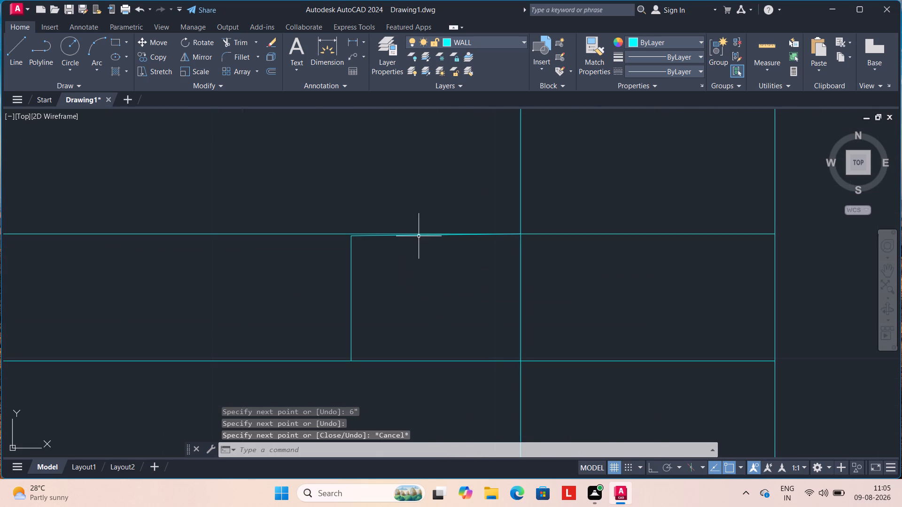
click(417, 235)
key(Delete)
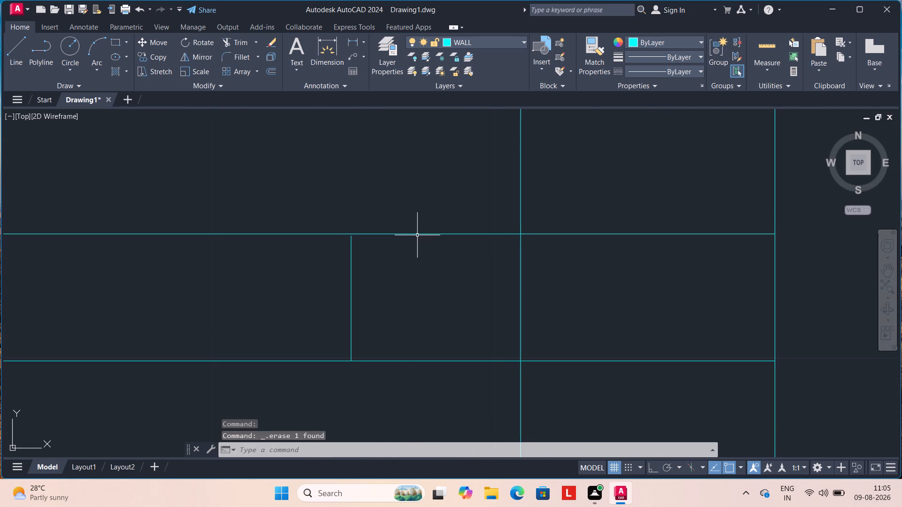
text(EX)
key(Return)
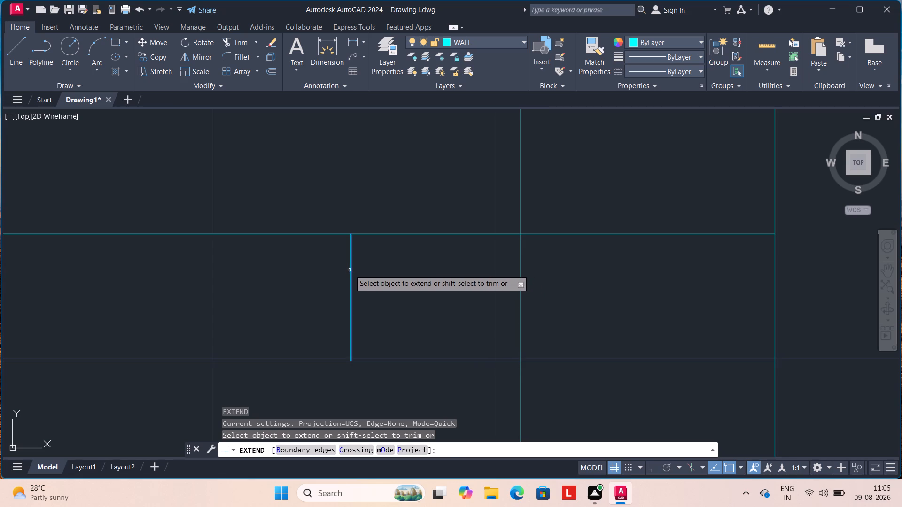
click(350, 270)
key(Escape)
key(Escape)
key(Escape)
Draw a 3' guide leftward from the first jamb's top end, with a second jamb line down across the wall.
key(l)
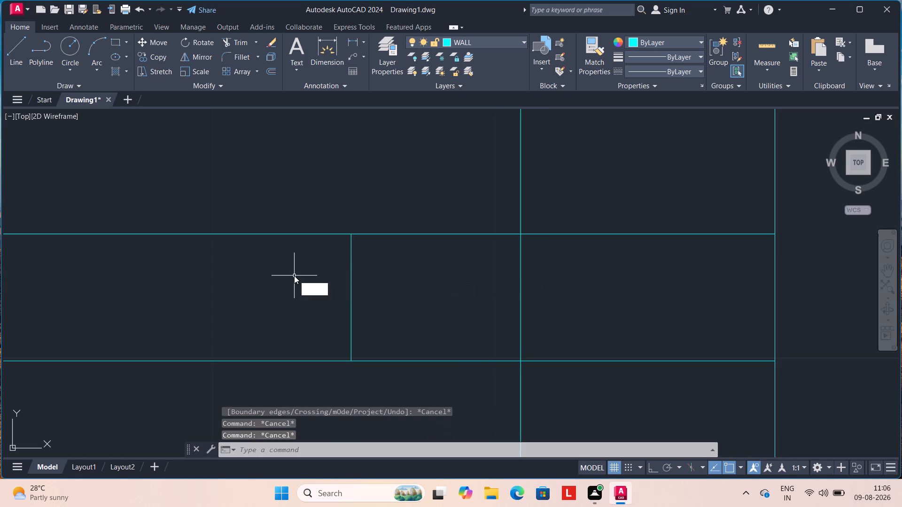
key(Return)
click(350, 235)
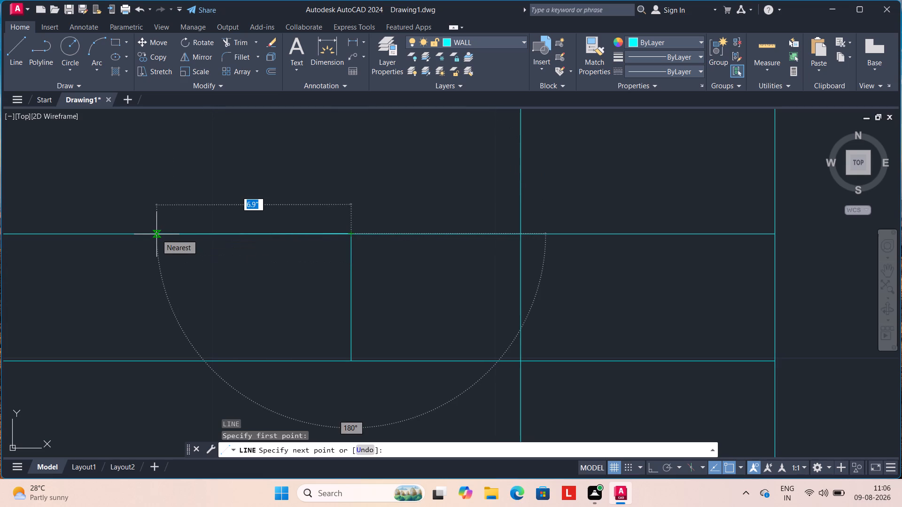
text(3')
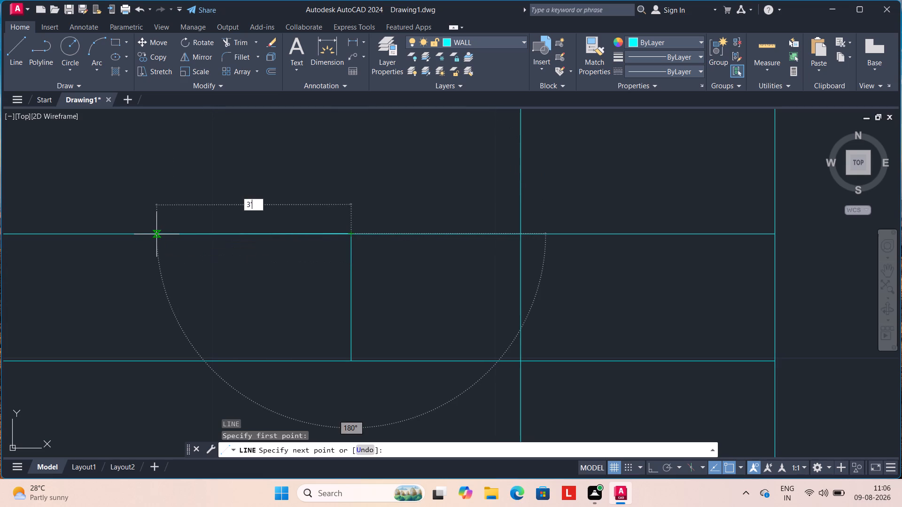
key(Return)
scroll(156, 234, down, 1)
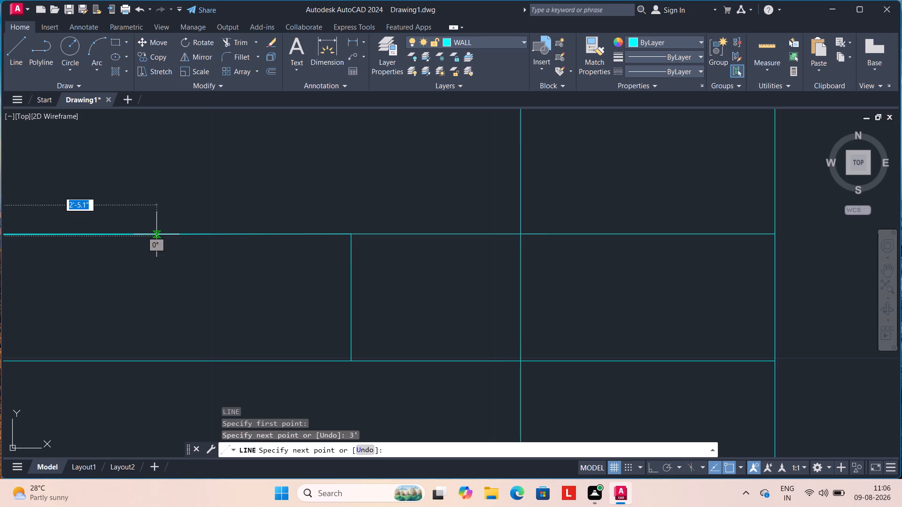
scroll(156, 234, down, 1)
middle_drag(94, 249, 256, 226)
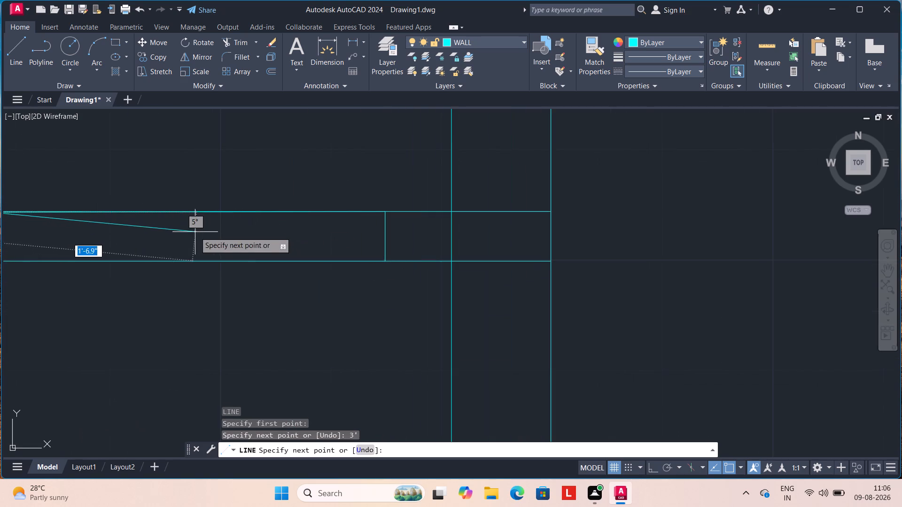
middle_drag(195, 232, 535, 233)
scroll(211, 231, up, 1)
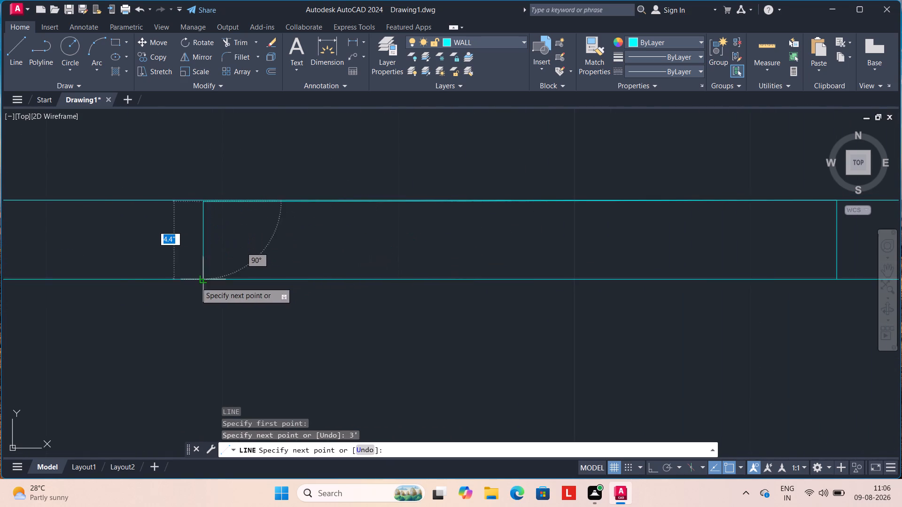
click(202, 280)
key(Escape)
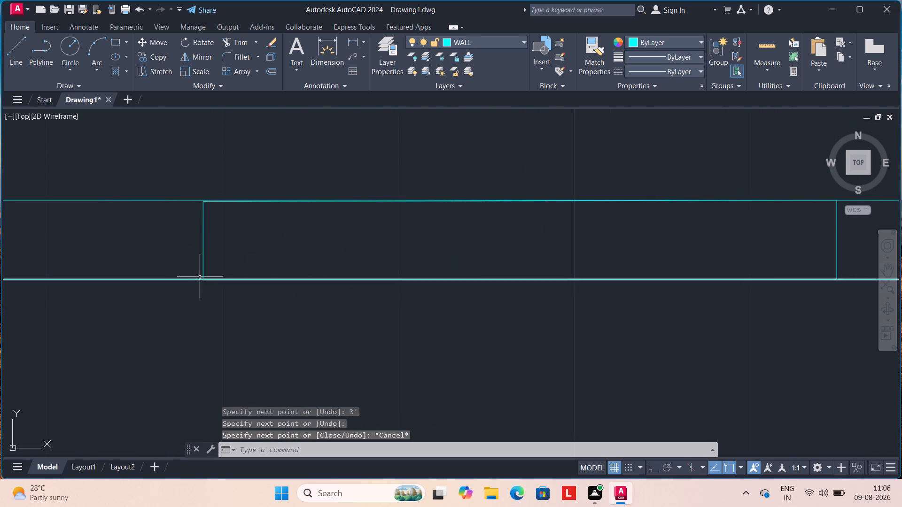
Erase the 3' guide segment and extend the second jamb line up to the wall's upper line.
click(236, 202)
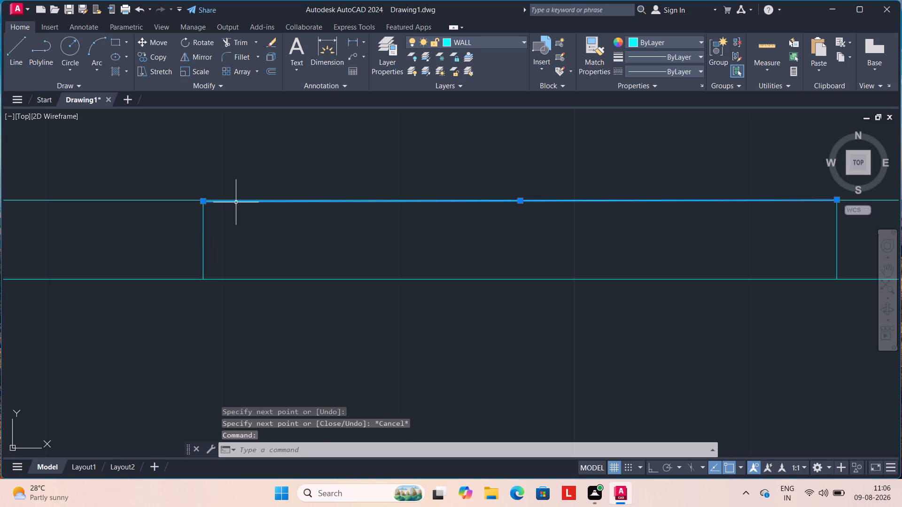
key(Delete)
text(EX)
key(Return)
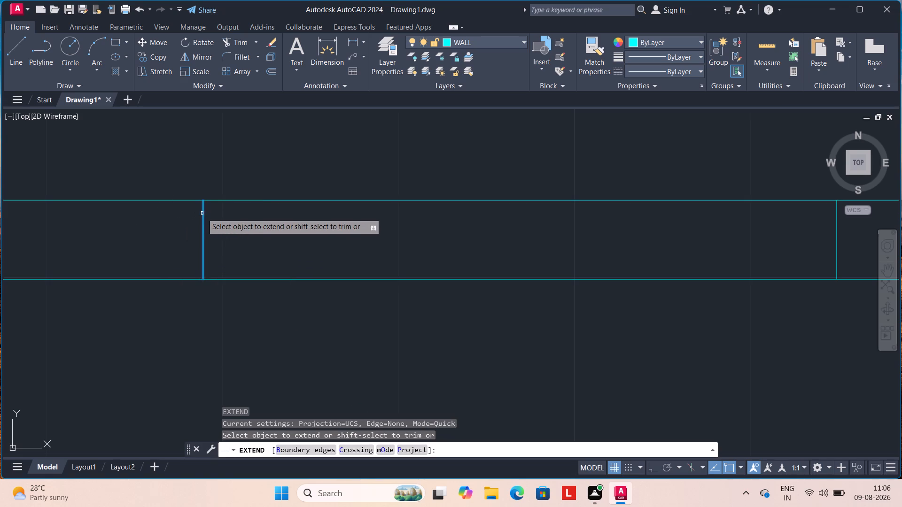
click(202, 213)
scroll(183, 244, down, 3)
key(Escape)
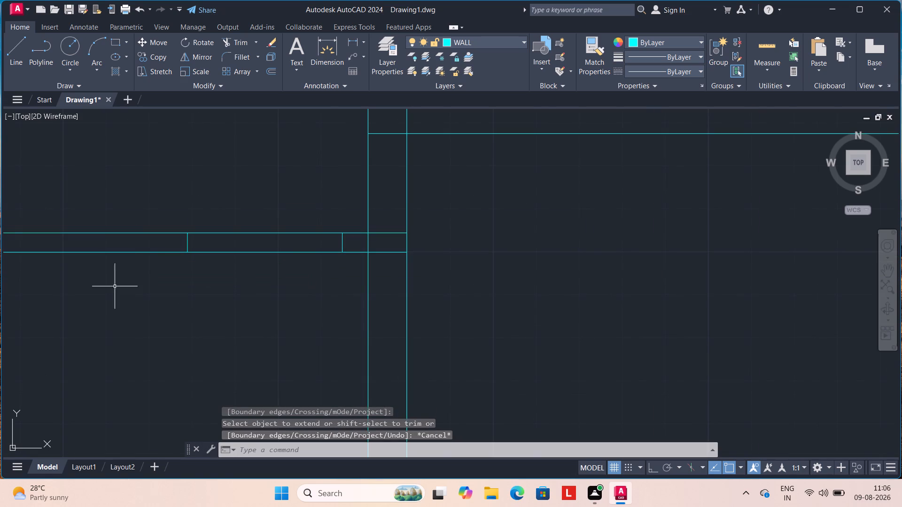
Add a vertical linear dimension inside the lower-right room, between the inner faces of its top and bottom walls.
middle_drag(118, 318, 242, 290)
scroll(242, 286, down, 2)
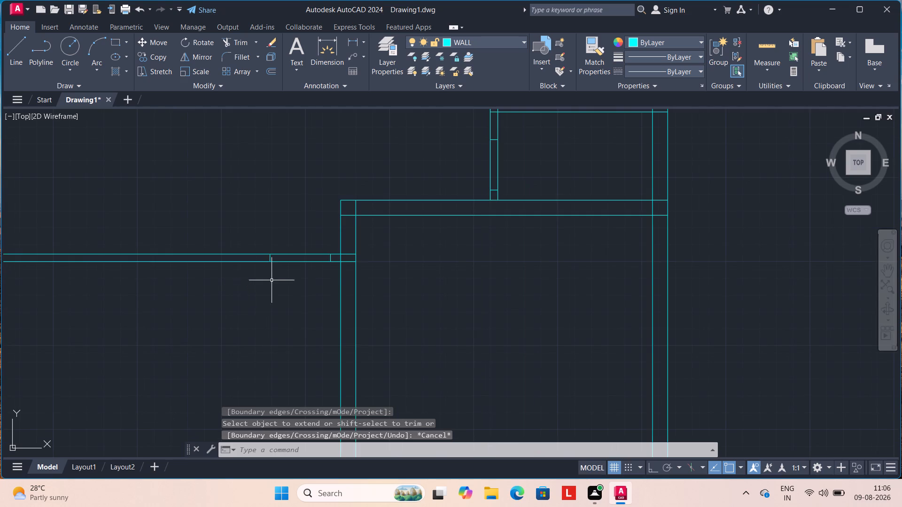
scroll(276, 281, down, 2)
middle_drag(253, 323, 268, 293)
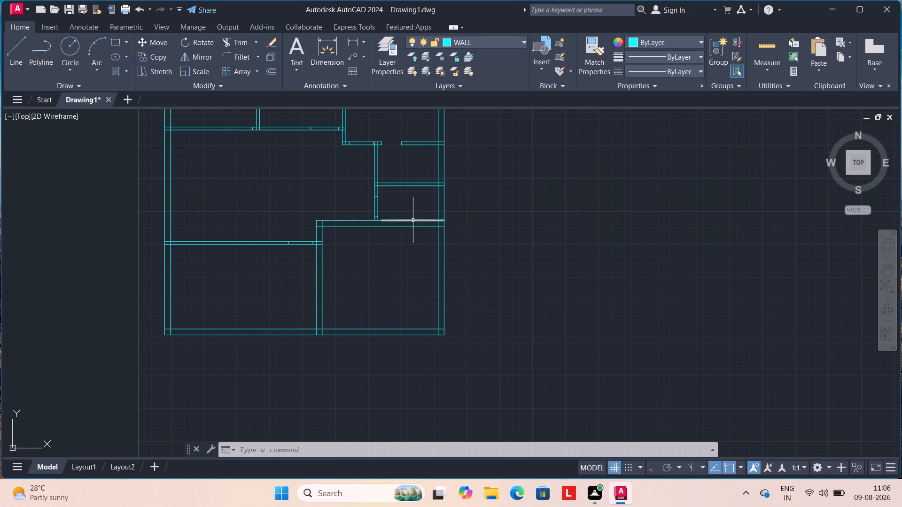
click(363, 41)
click(369, 62)
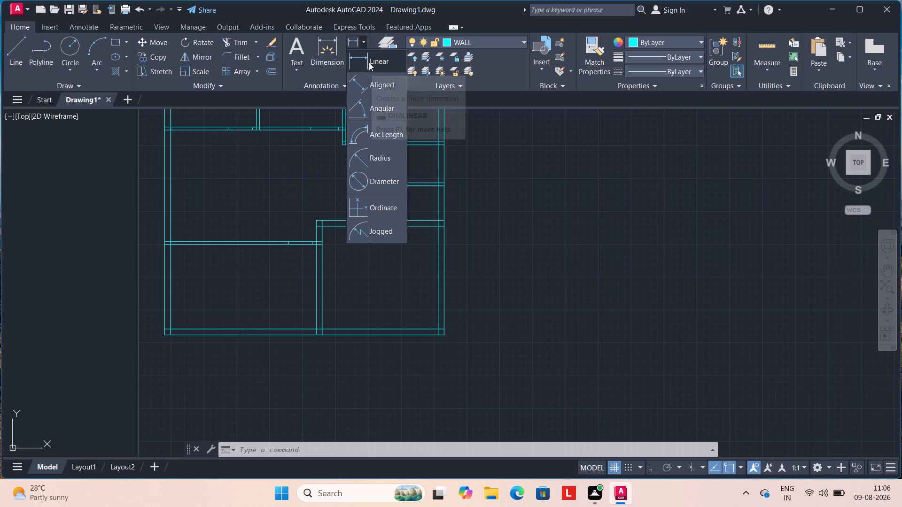
scroll(323, 280, up, 3)
scroll(321, 192, down, 2)
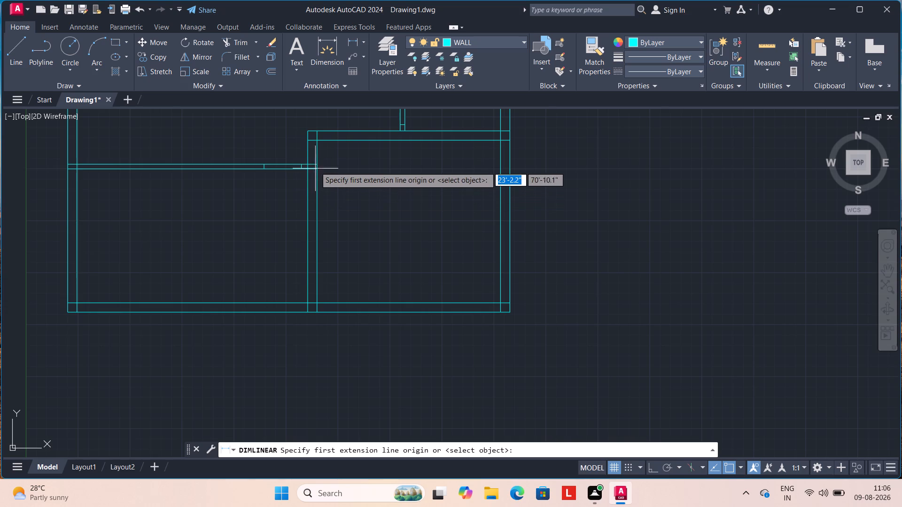
click(316, 142)
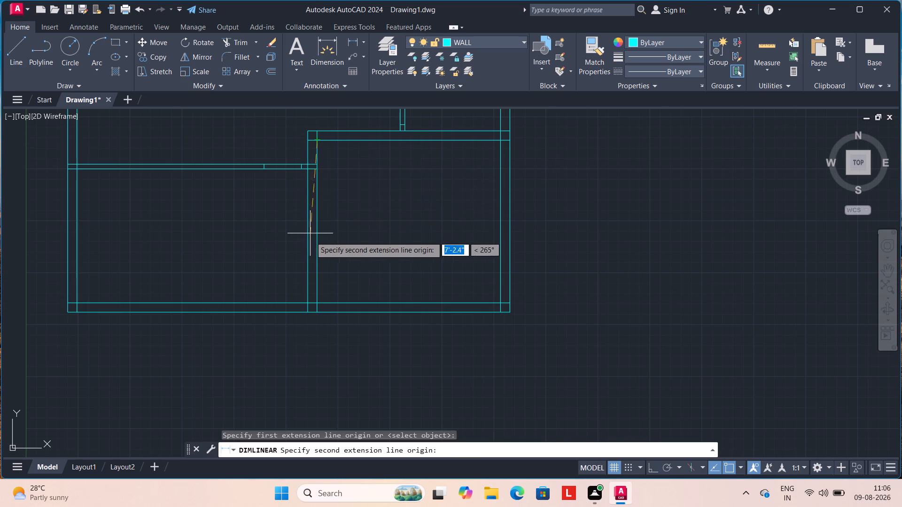
click(315, 301)
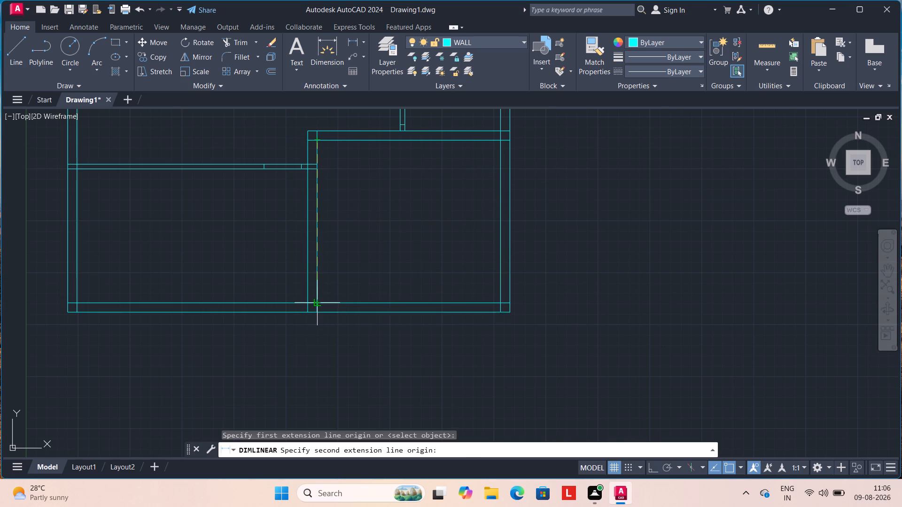
click(340, 307)
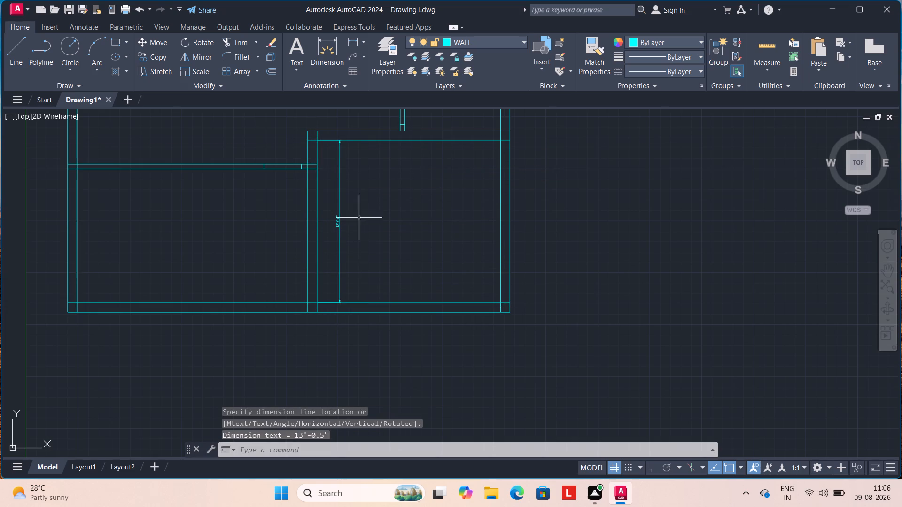
scroll(348, 213, up, 1)
scroll(348, 213, down, 1)
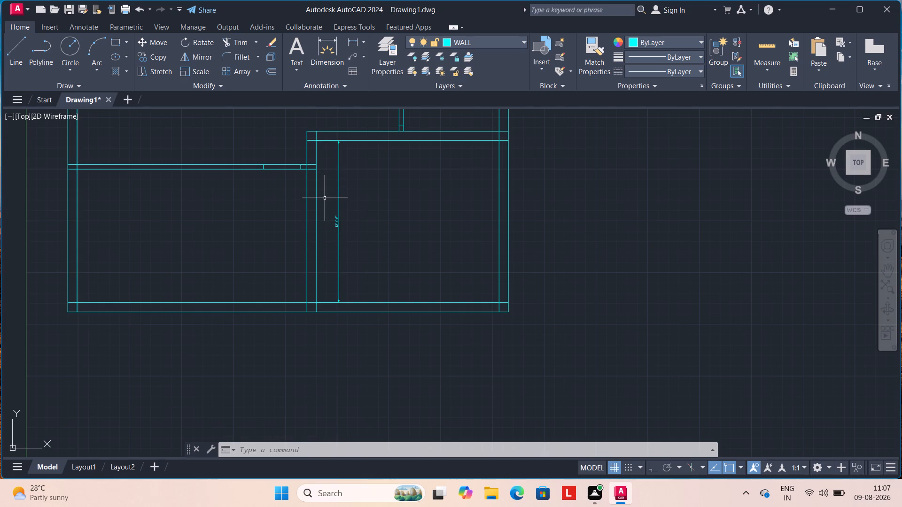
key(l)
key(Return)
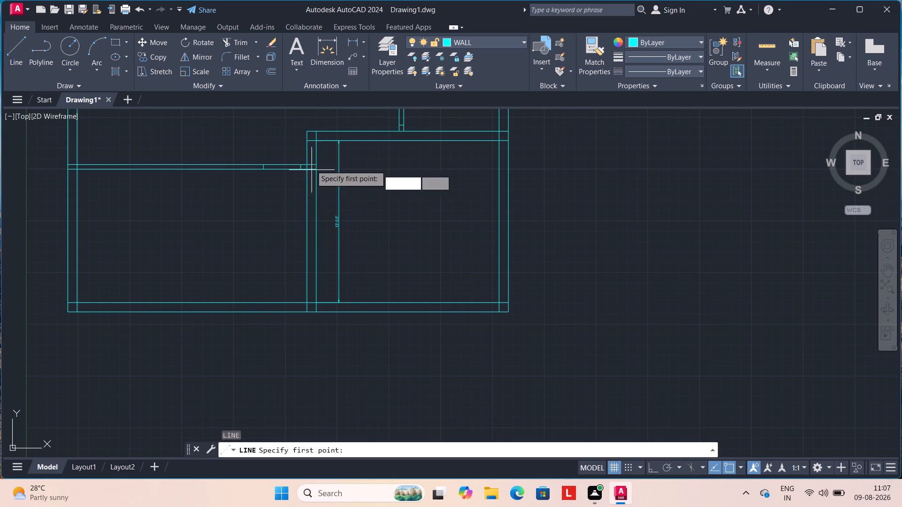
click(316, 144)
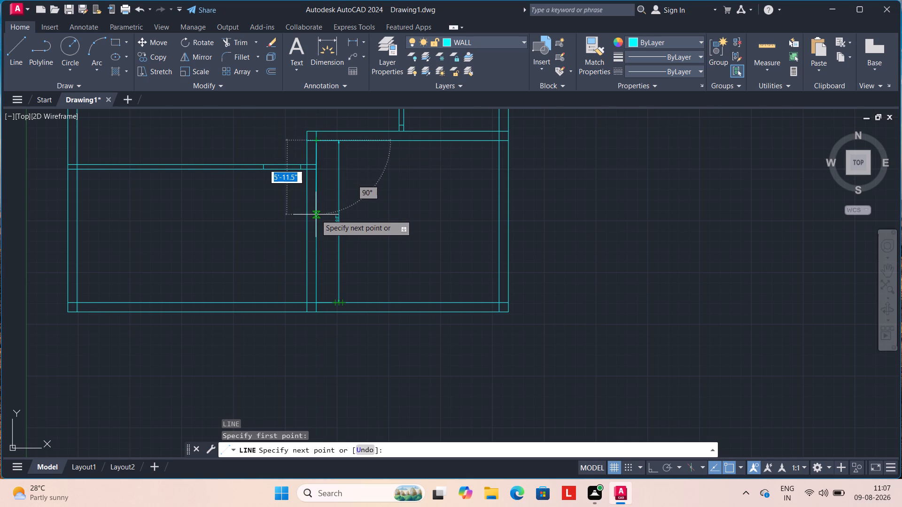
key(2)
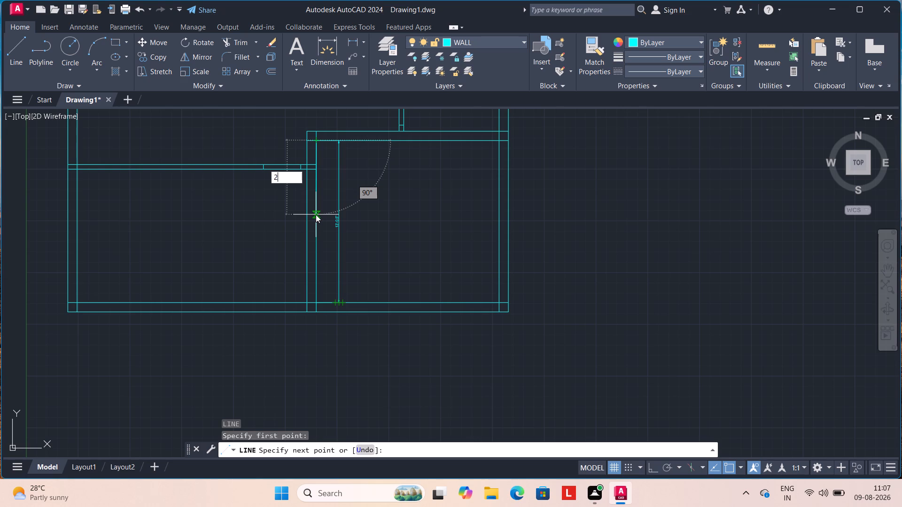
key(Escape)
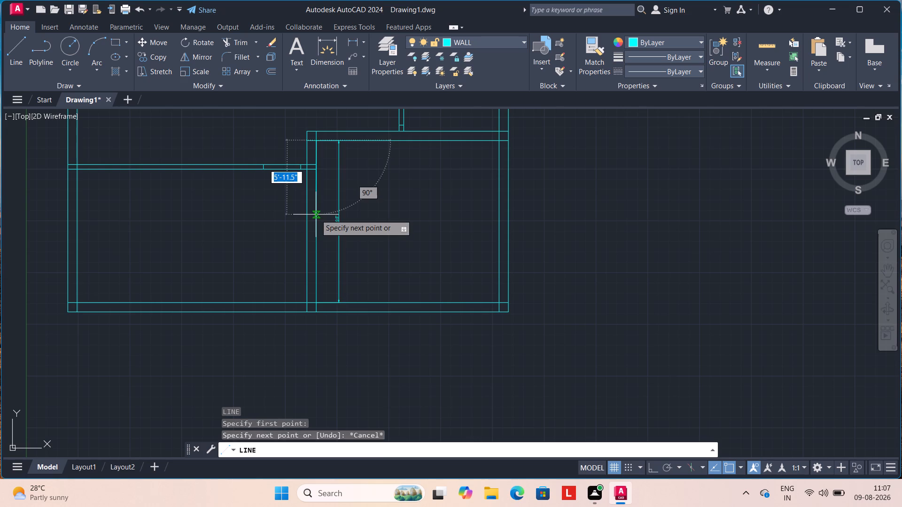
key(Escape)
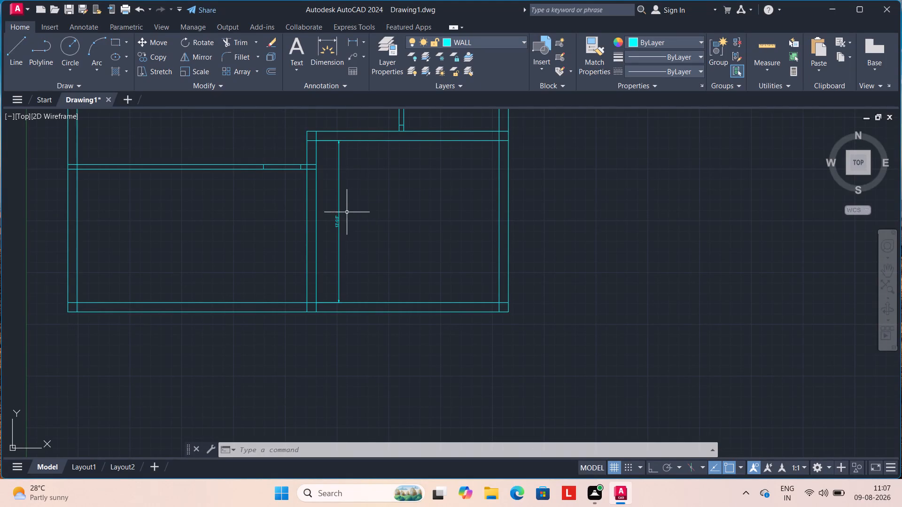
Erase the vertical dimension inside the lower-right room.
click(338, 174)
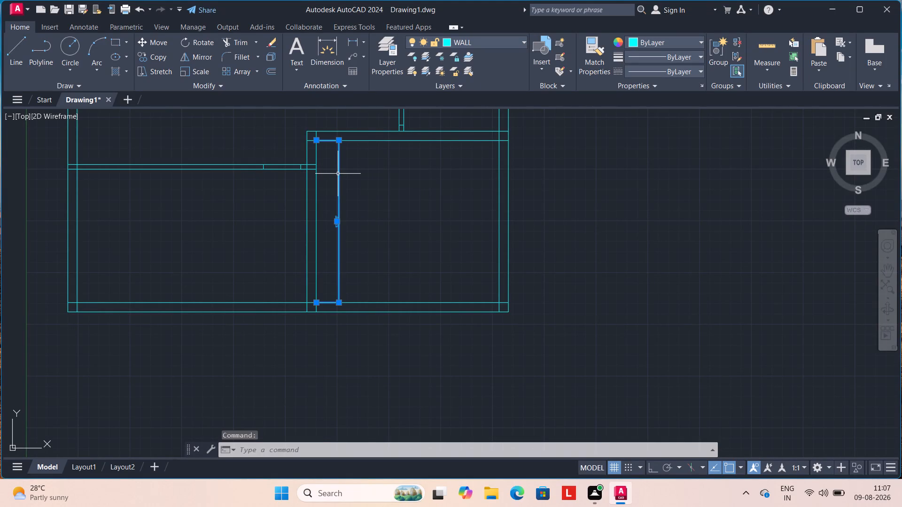
key(Delete)
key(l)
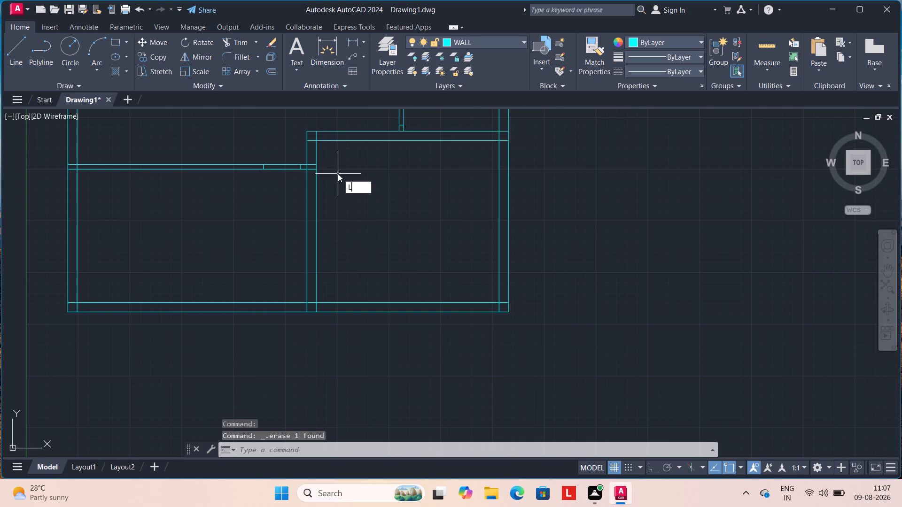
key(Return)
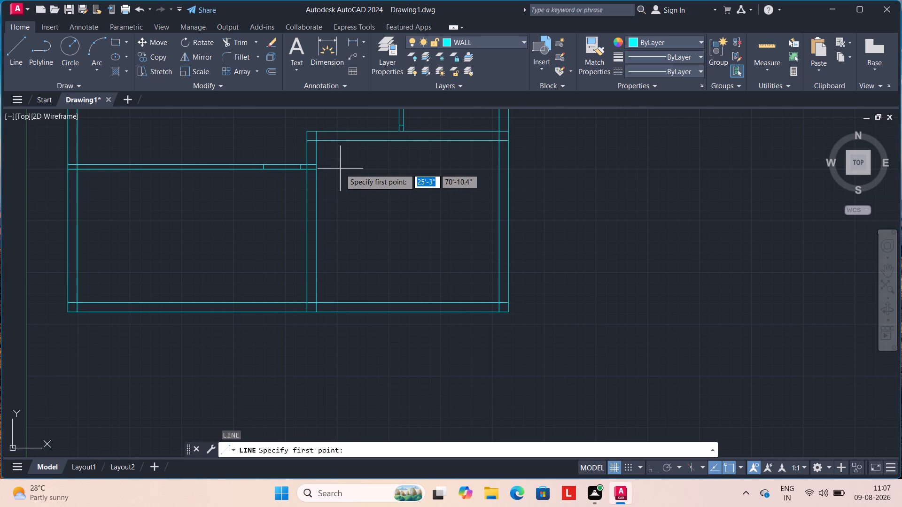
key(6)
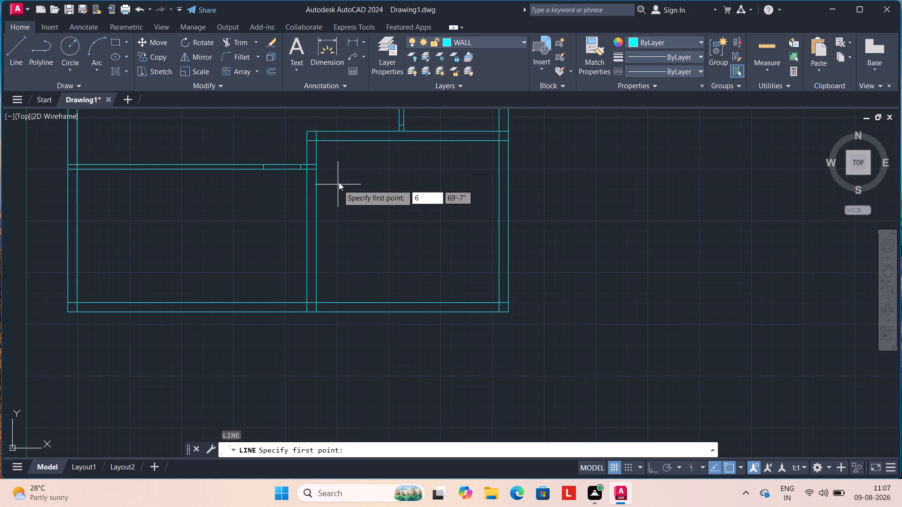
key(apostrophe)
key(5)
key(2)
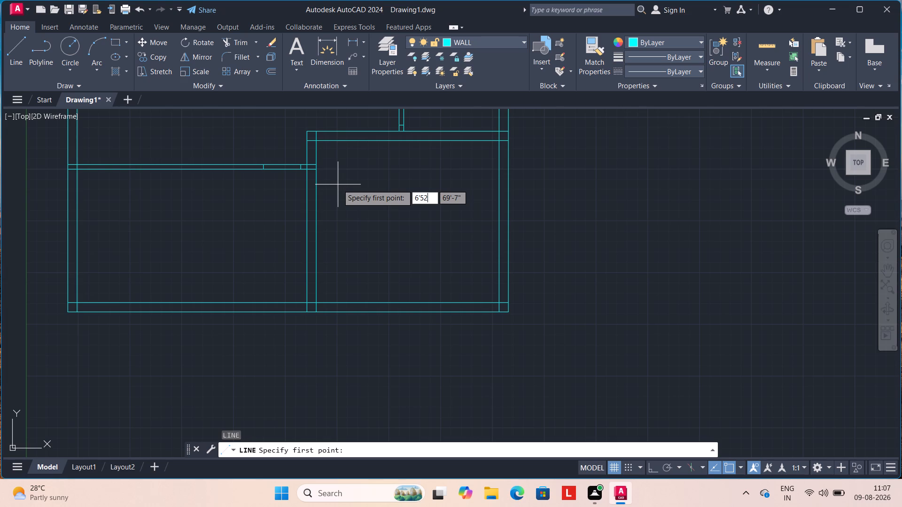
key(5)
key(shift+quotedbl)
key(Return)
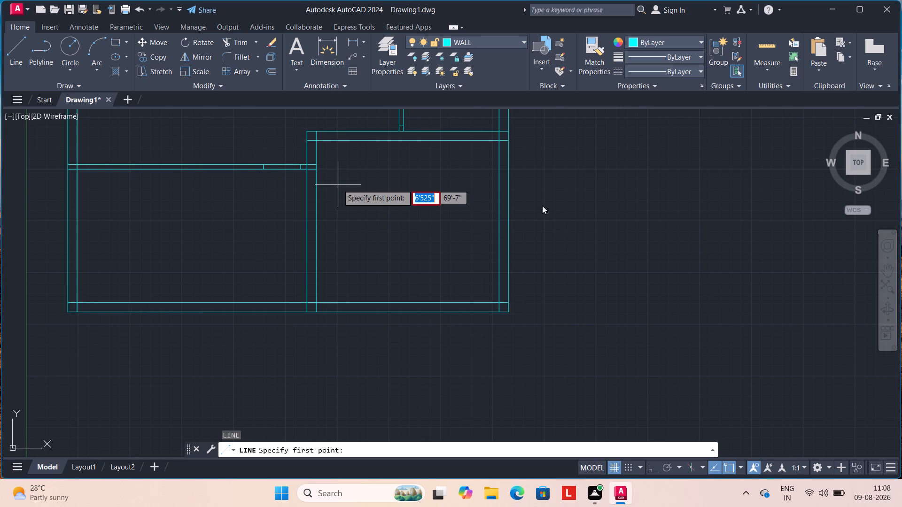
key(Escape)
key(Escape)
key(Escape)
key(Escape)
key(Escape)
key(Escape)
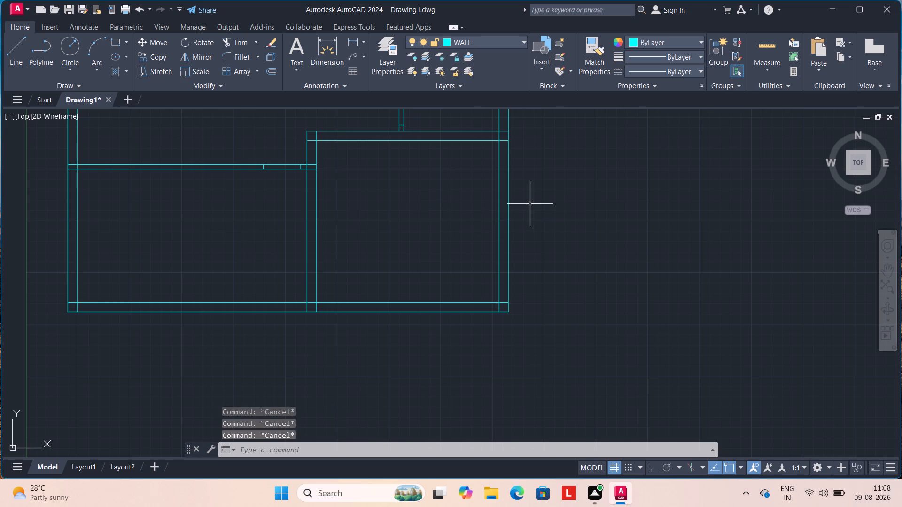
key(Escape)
Draw a line from the lower-right room's top-left inner corner down the wall face, with a second 9" segment across the wall between the lower rooms.
key(l)
key(Return)
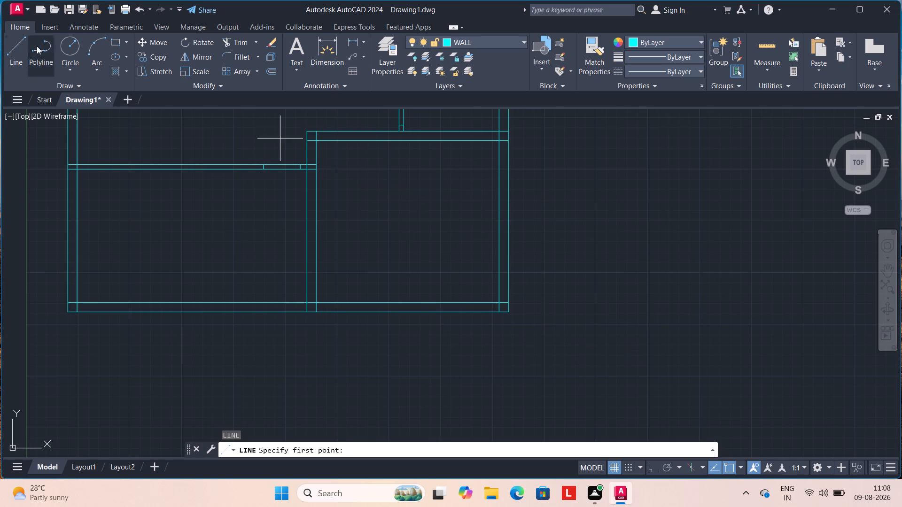
click(314, 141)
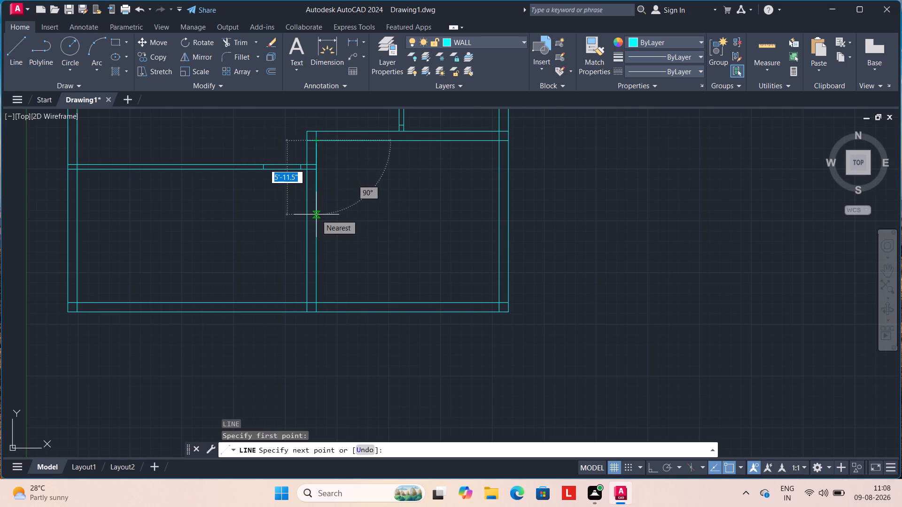
key(6)
key(apostrophe)
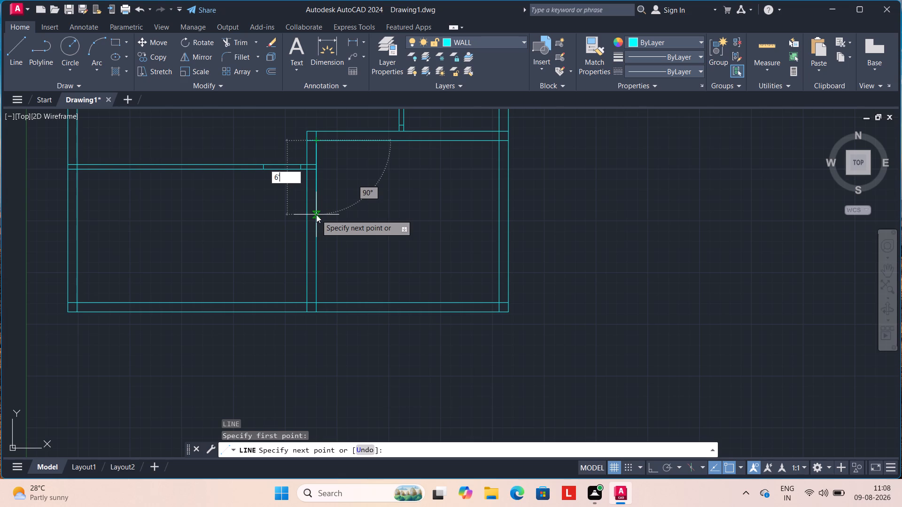
text(52)
key(5)
key(shift+quotedbl)
key(Return)
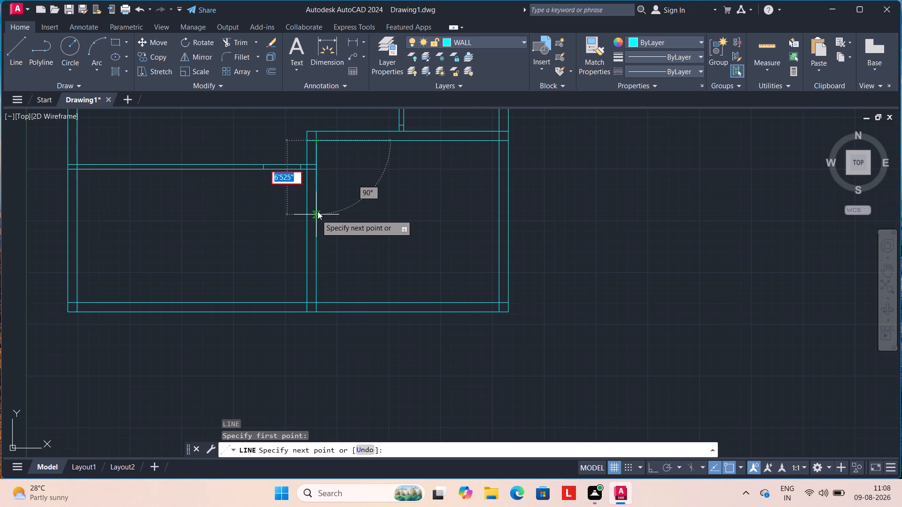
drag(318, 211, 310, 215)
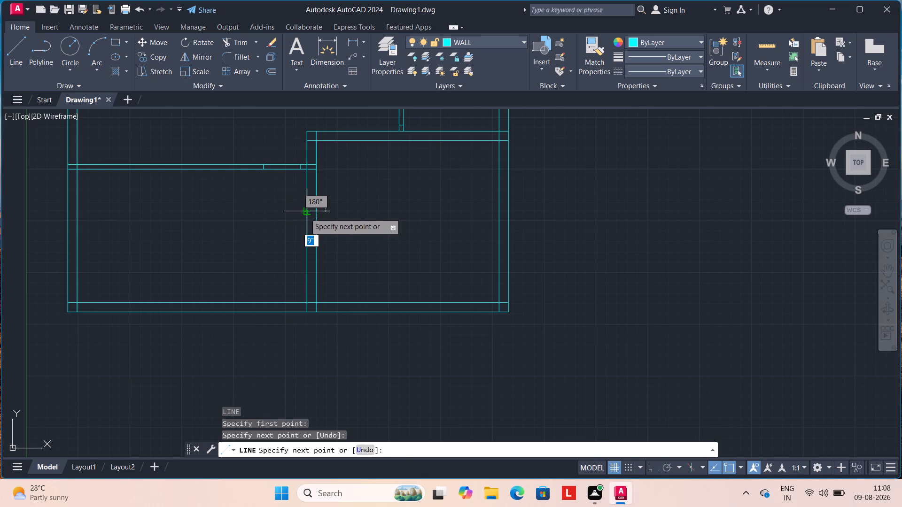
click(305, 213)
key(Escape)
Erase the short segment across the wall between the two lower rooms.
scroll(311, 207, up, 2)
scroll(315, 191, down, 2)
middle_drag(334, 179, 334, 206)
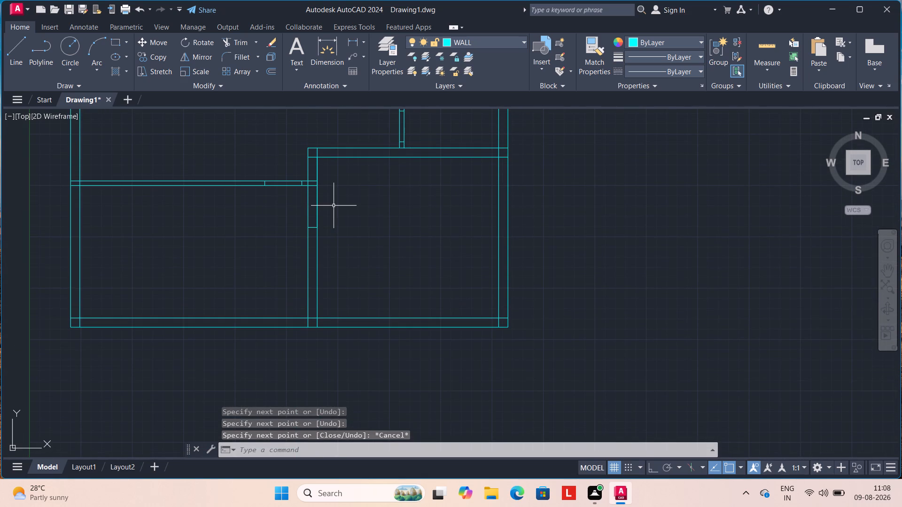
click(312, 227)
key(Delete)
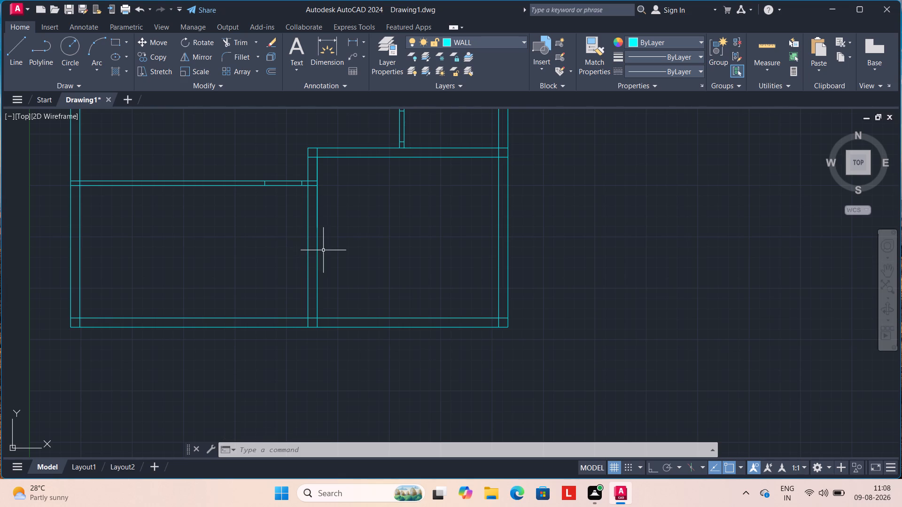
Add a vertical linear dimension beside the lower-right room's left wall, between its top and bottom inner corners.
click(362, 37)
click(362, 50)
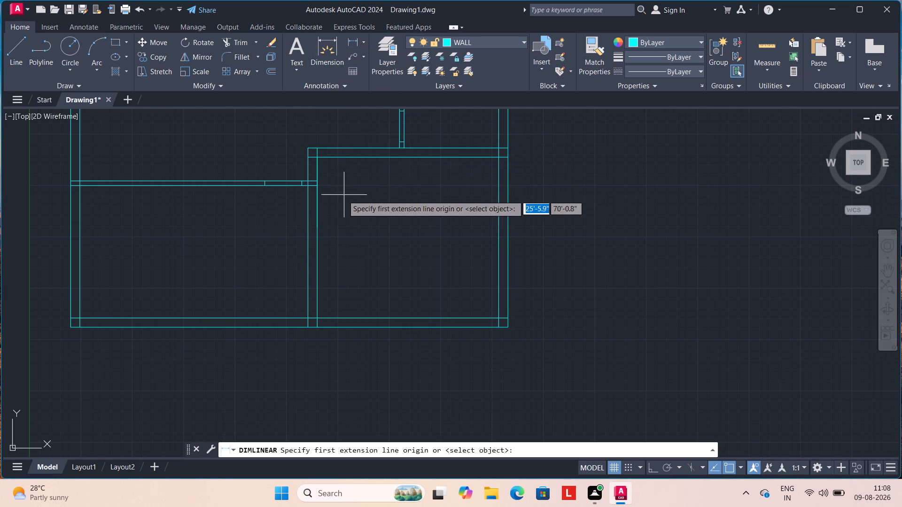
click(317, 159)
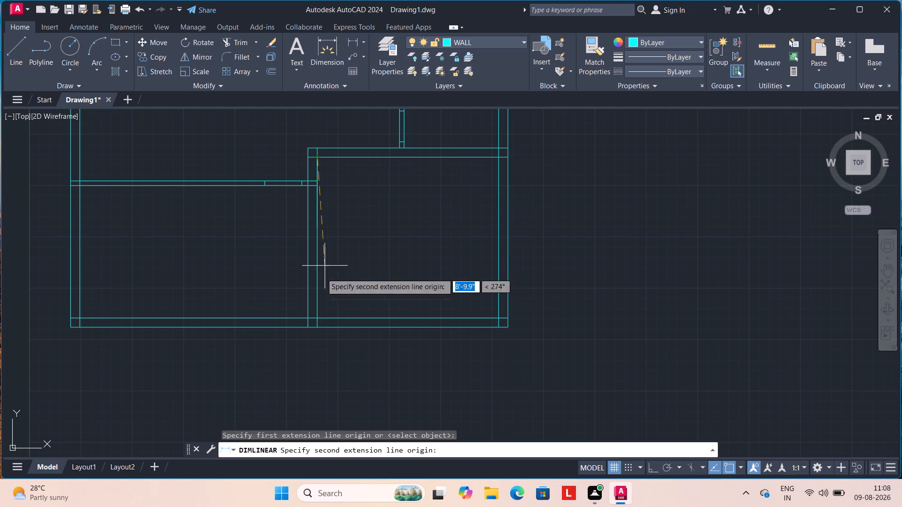
click(316, 315)
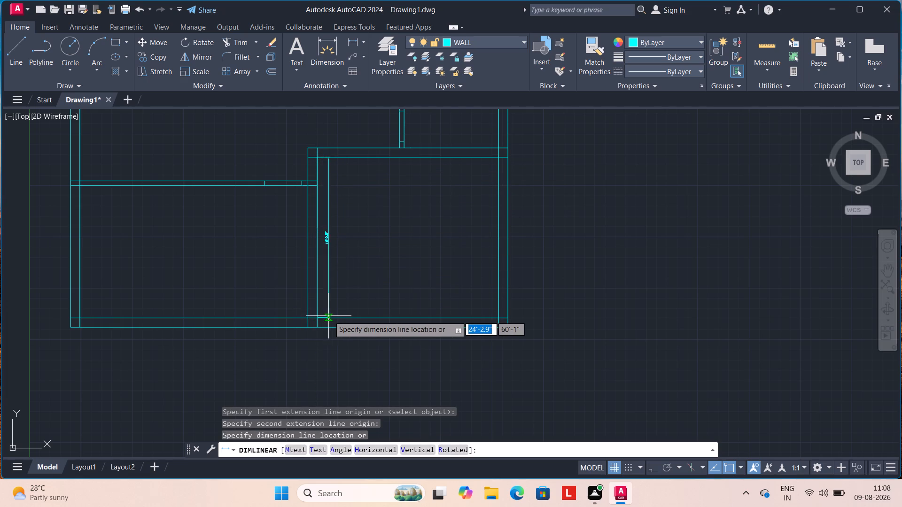
click(331, 316)
Draw a horizontal line from the middle of the dimension text across the shared wall to its far face.
scroll(329, 233, up, 2)
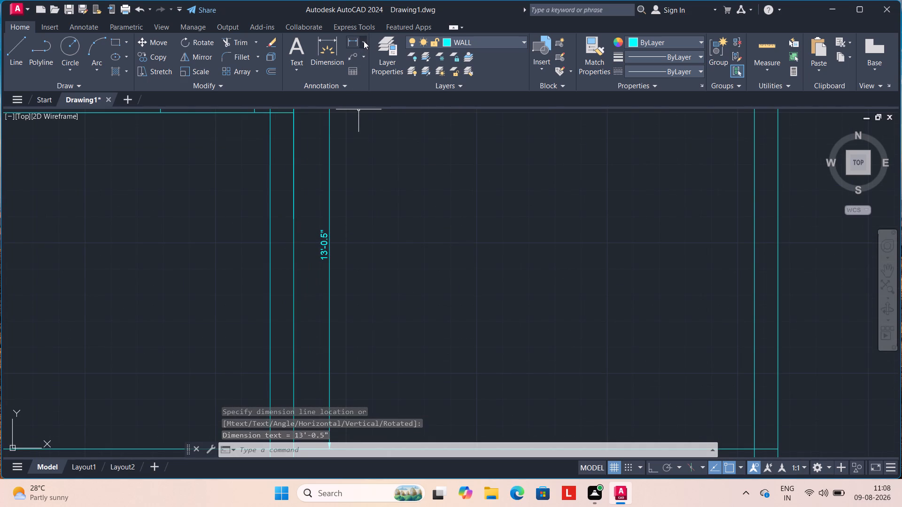
key(l)
key(Return)
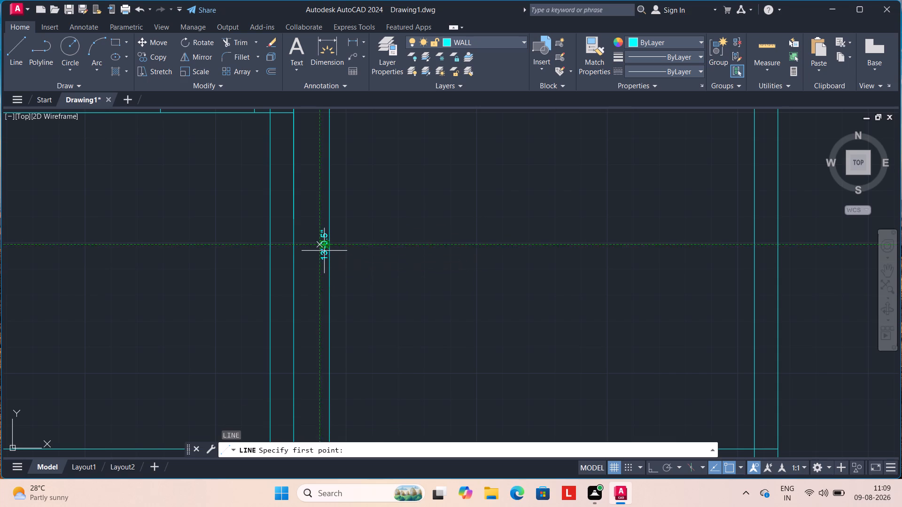
scroll(325, 251, up, 2)
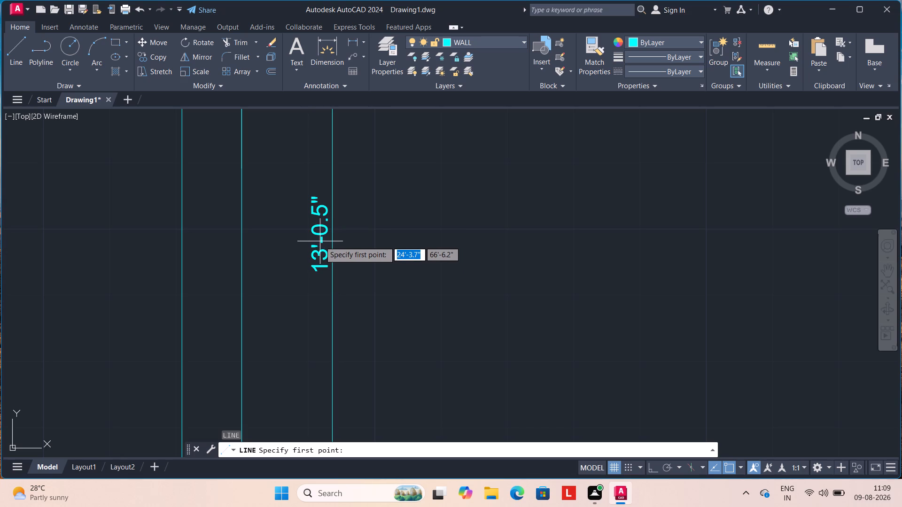
click(321, 240)
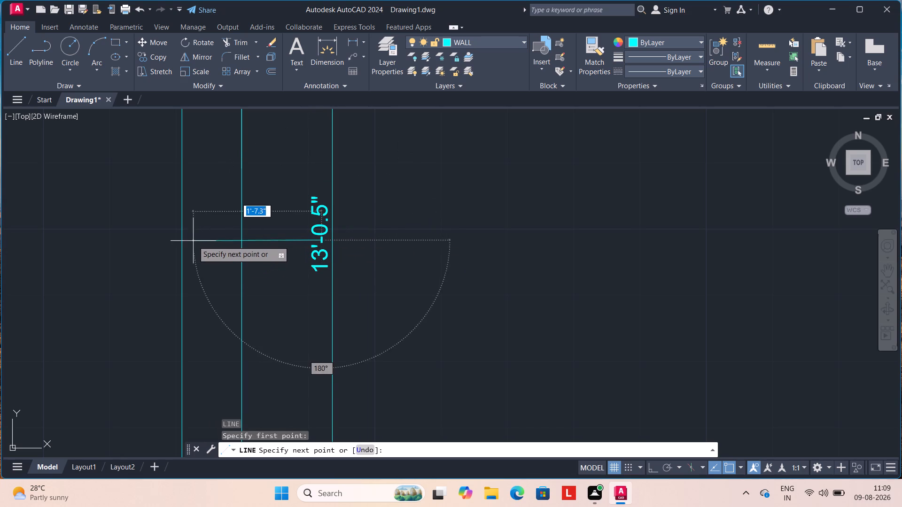
click(181, 243)
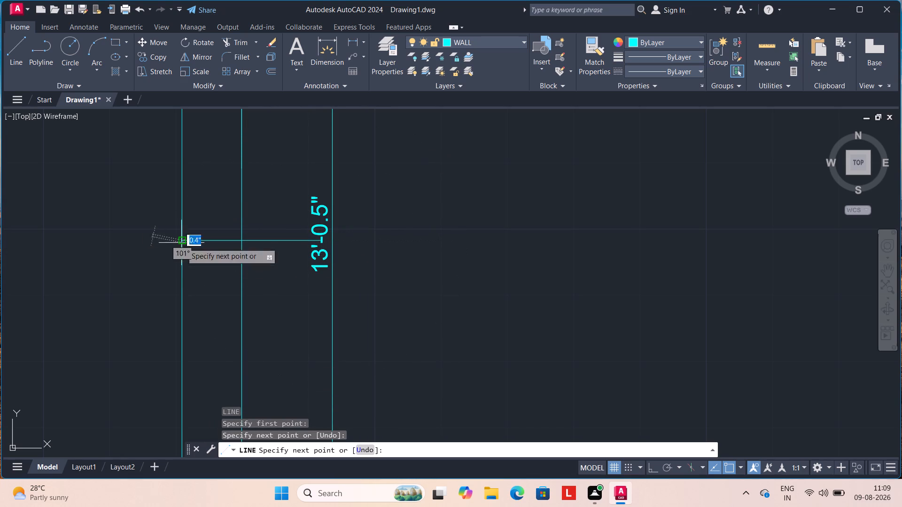
key(Escape)
Erase the vertical dimension beside the shared wall, keeping the horizontal line.
scroll(181, 243, up, 2)
scroll(181, 243, down, 2)
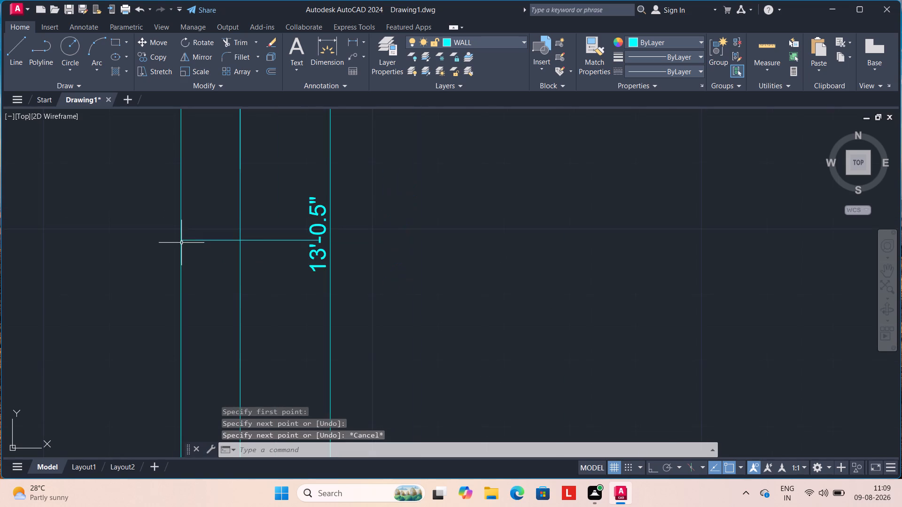
scroll(181, 243, down, 1)
scroll(175, 249, up, 2)
scroll(175, 249, down, 3)
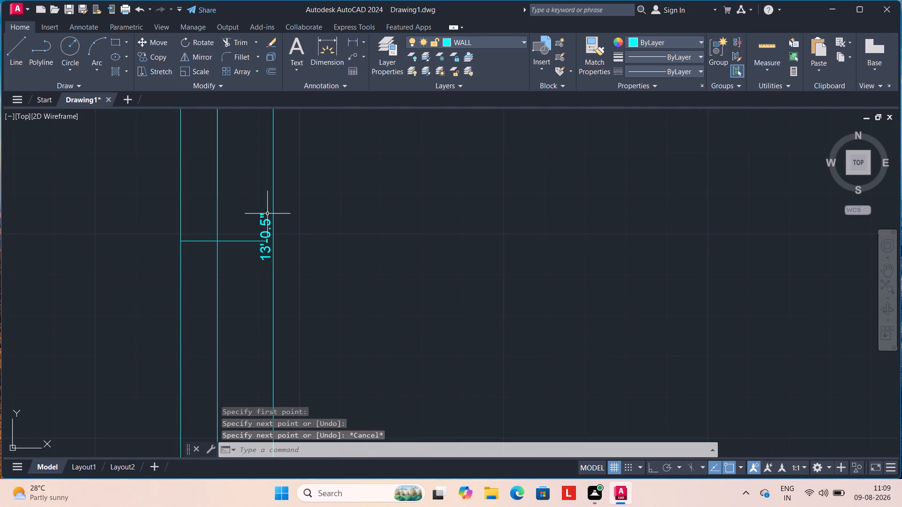
click(273, 216)
key(Delete)
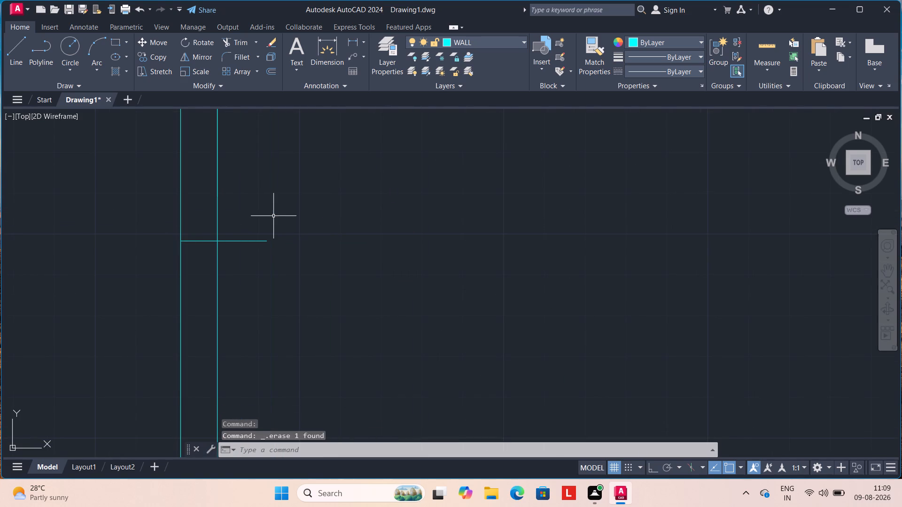
Trim the horizontal line's overhang on the lower-right room side of the wall shared by the two lower rooms.
text(TR)
key(Return)
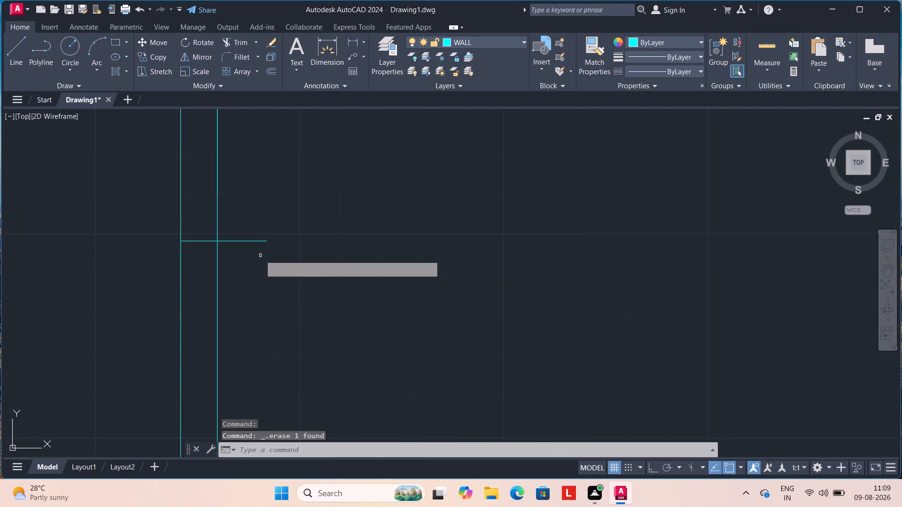
drag(254, 224, 242, 276)
scroll(245, 267, down, 2)
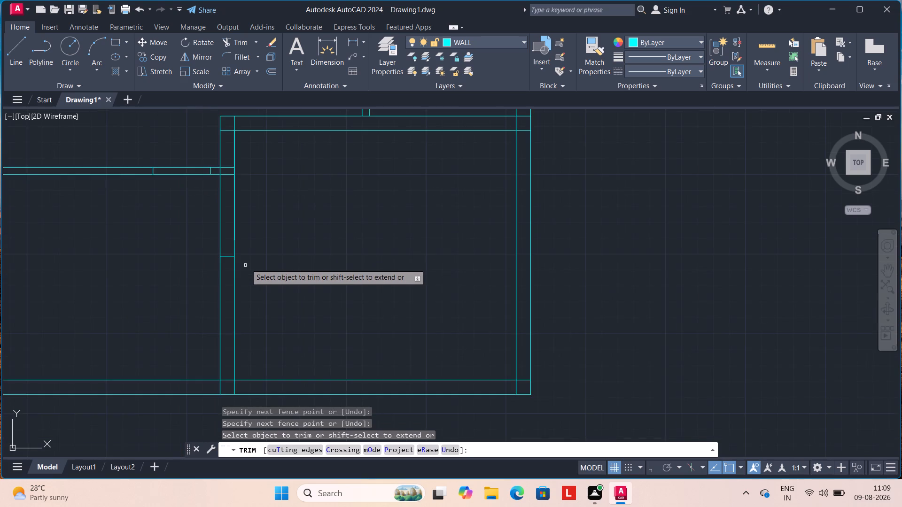
scroll(249, 262, down, 1)
key(Escape)
key(Escape)
key(Escape)
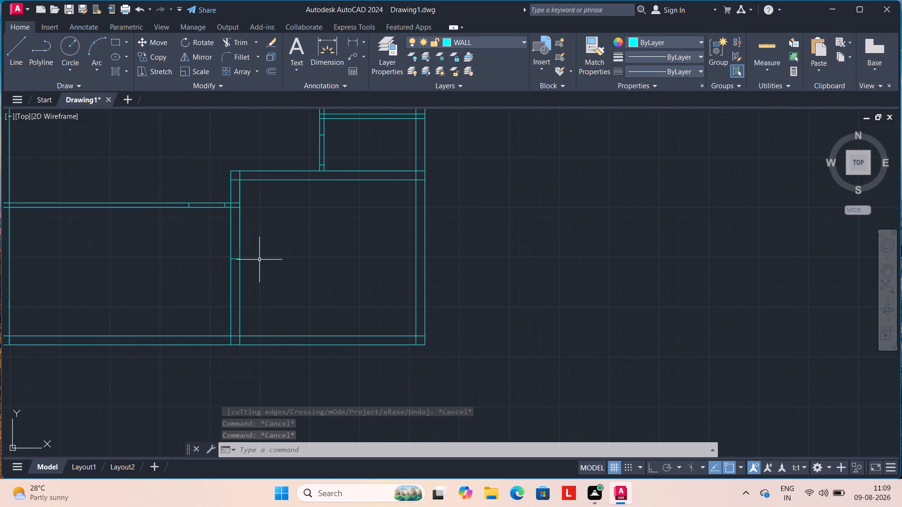
From the shared wall's midpoint cross line, draw a line 2' up the lower-right room's wall face and across to the far face.
scroll(225, 260, up, 2)
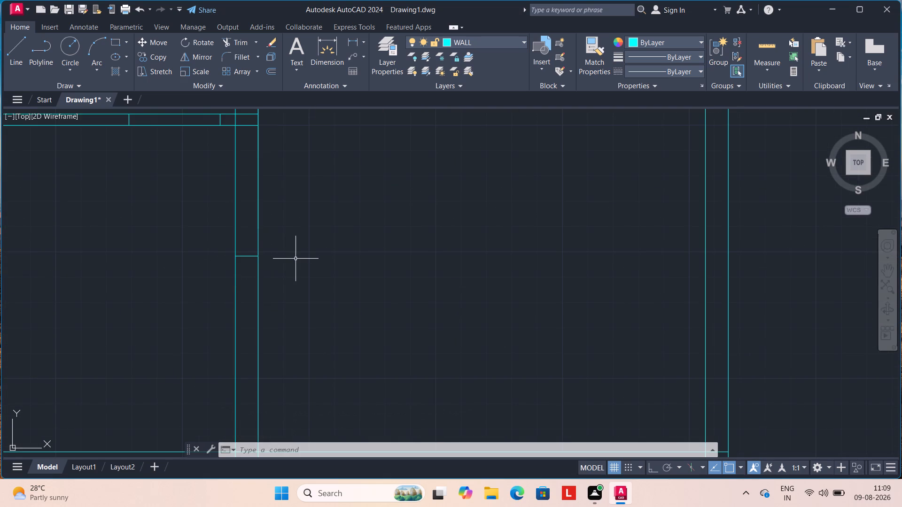
key(l)
key(Return)
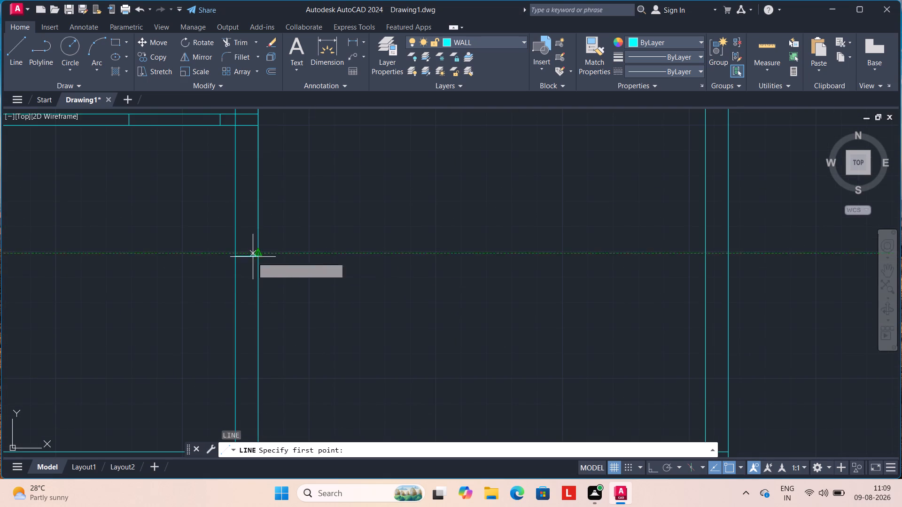
click(258, 258)
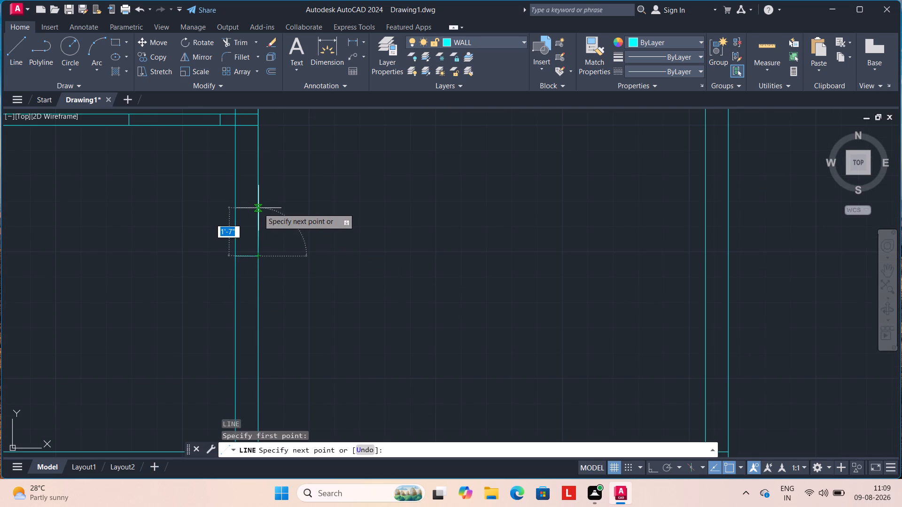
key(2)
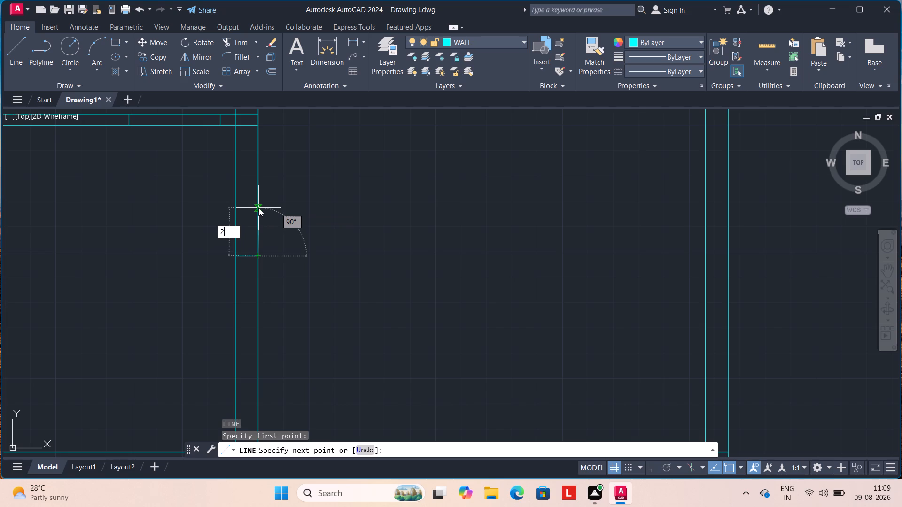
key(apostrophe)
key(Return)
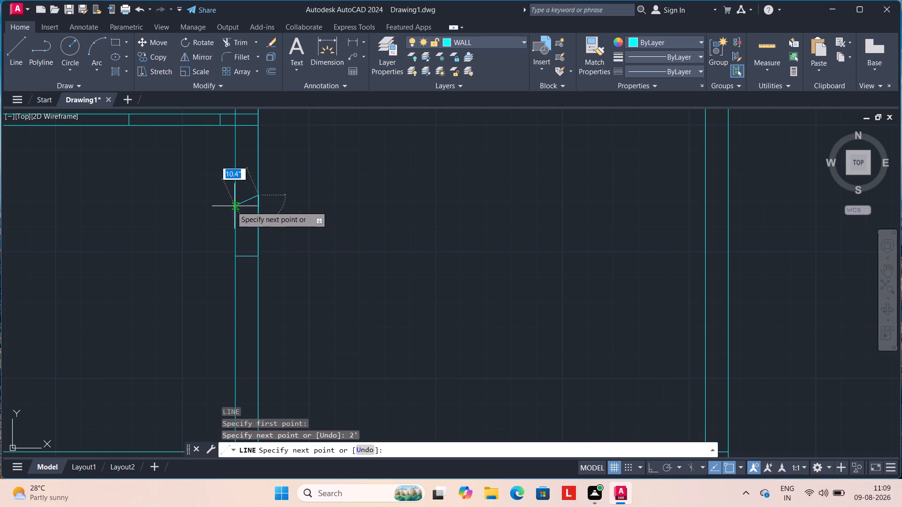
click(233, 196)
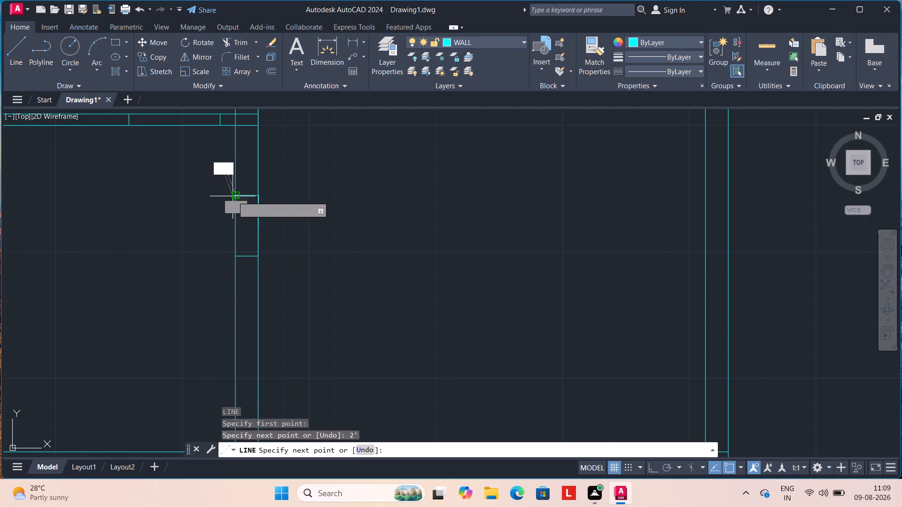
key(Escape)
Erase the 2' vertical helper line along the shared wall's face, keeping the upper cross line.
scroll(254, 190, up, 2)
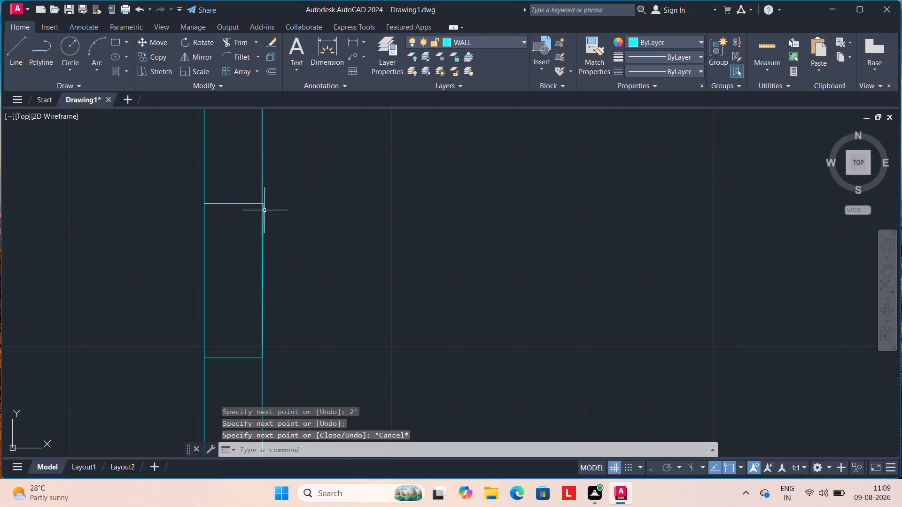
scroll(264, 215, up, 2)
click(257, 213)
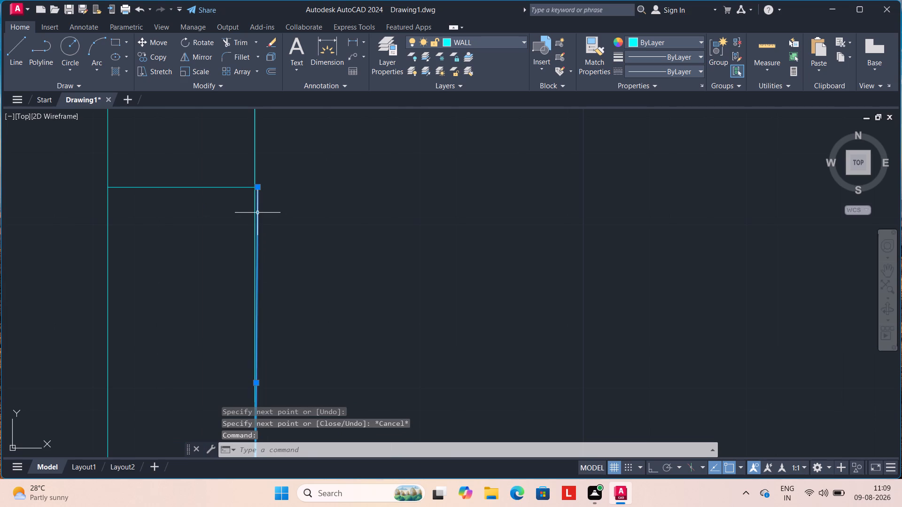
key(Delete)
Trim the tiny overhang of the upper cross line past the shared wall's face.
text(TR)
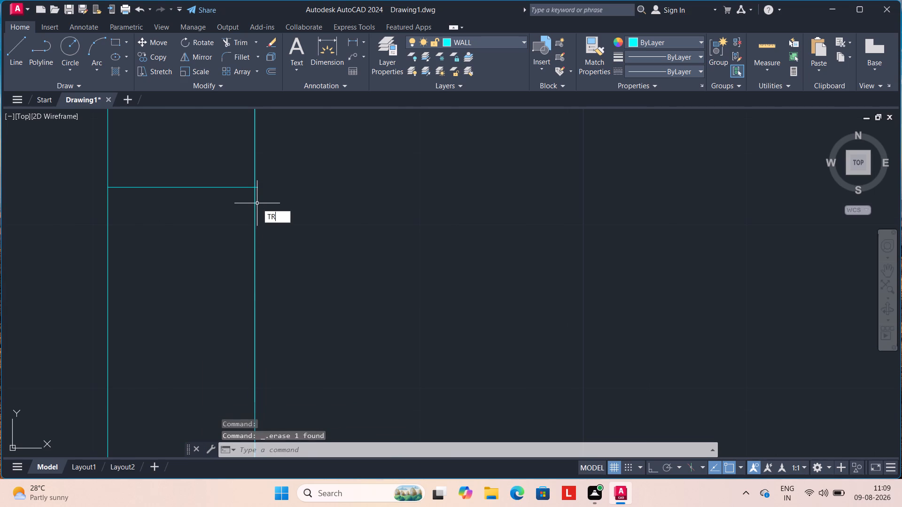
key(Return)
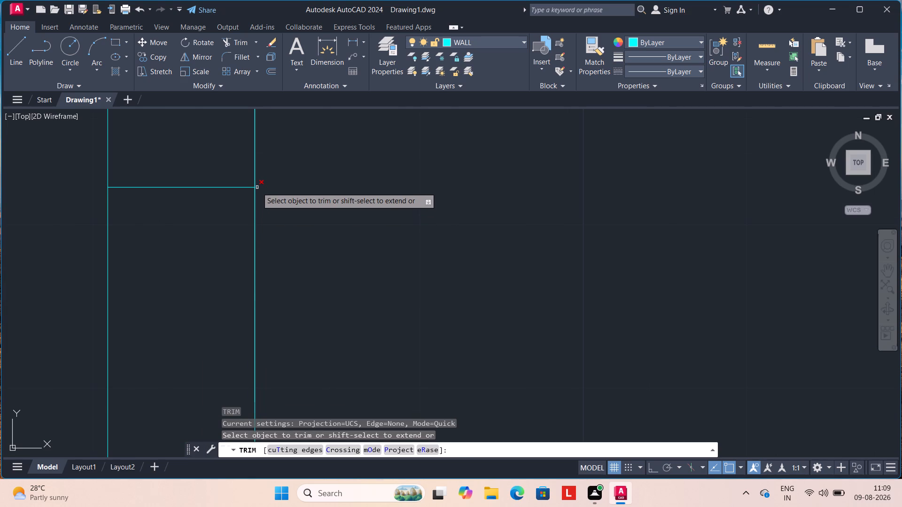
drag(257, 187, 262, 192)
scroll(284, 207, down, 4)
key(Escape)
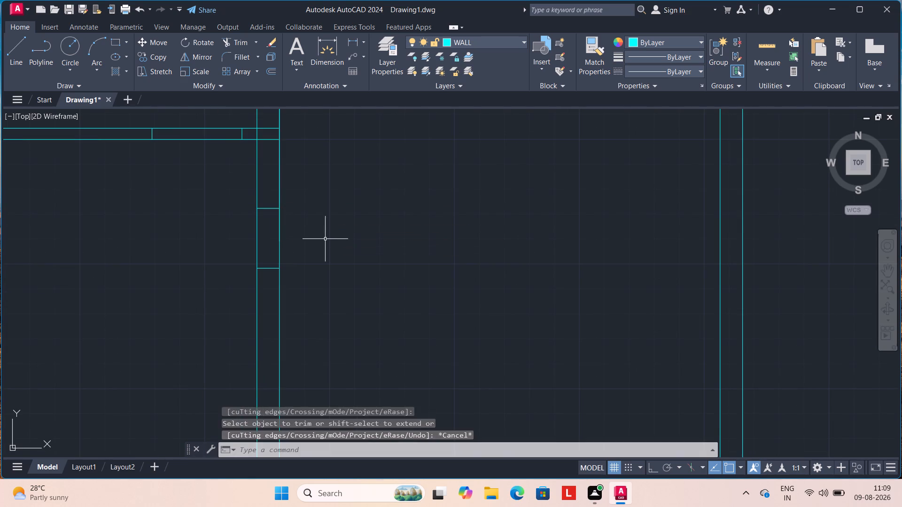
key(Escape)
key(Escape)
From the shared wall's midpoint cross line, draw a line 2' down the wall face and across to the far face.
key(l)
key(Return)
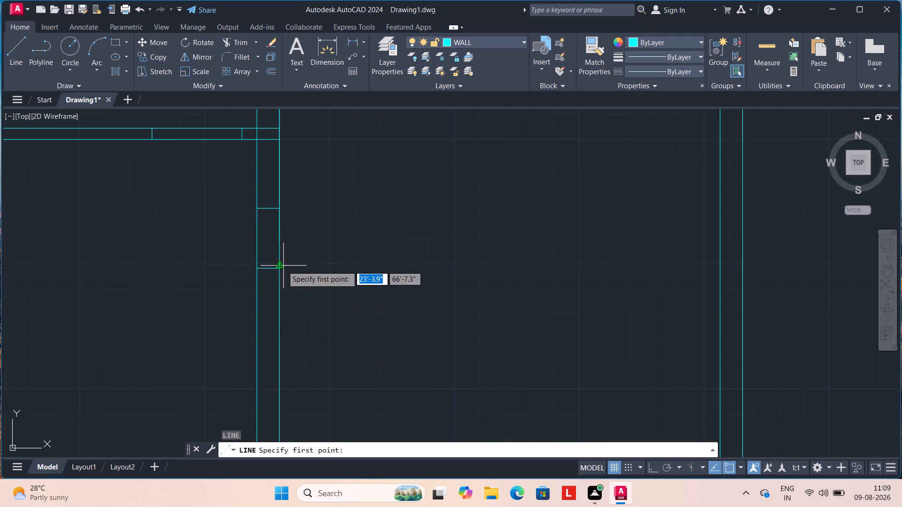
click(279, 271)
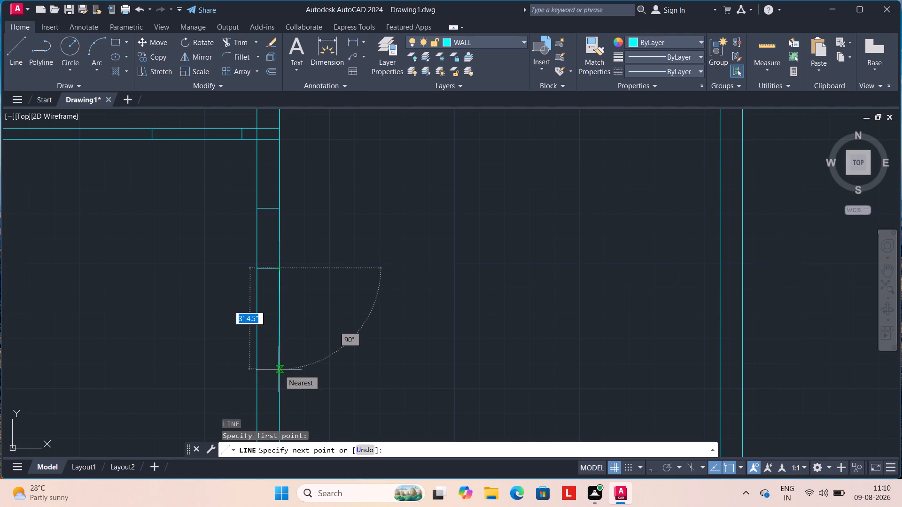
key(2)
key(apostrophe)
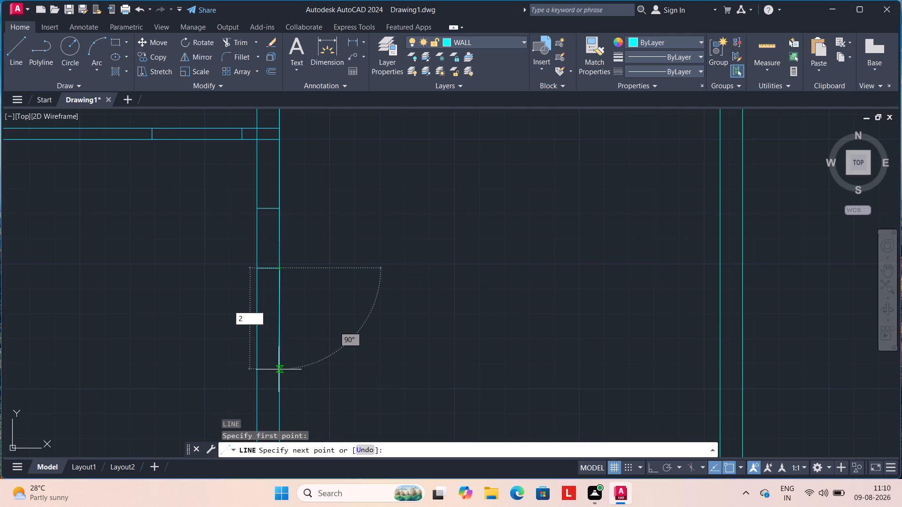
key(Return)
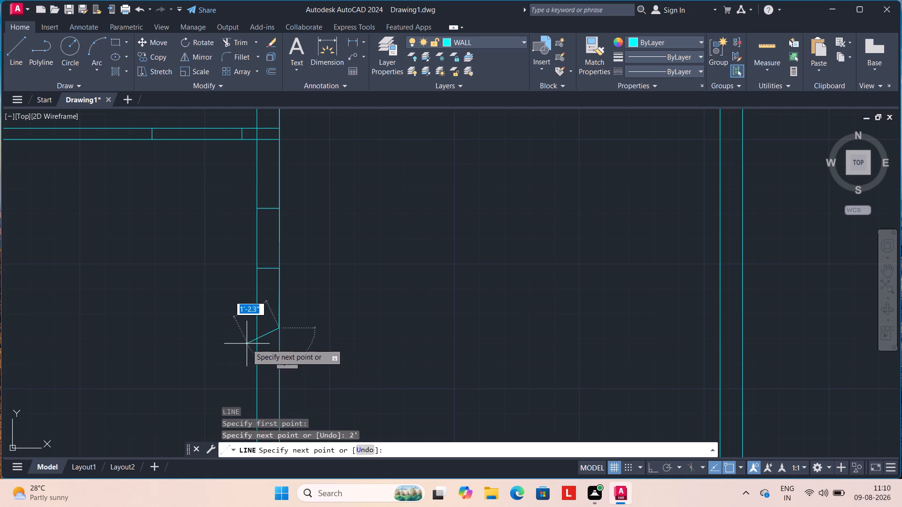
click(257, 329)
key(Escape)
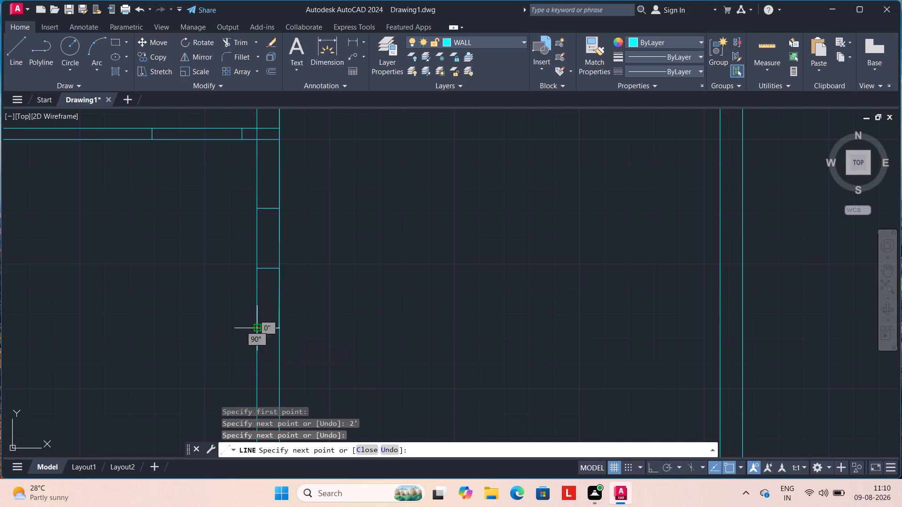
Trim both partition lines between the jamb marks to open the doorway between the two upper-left rooms.
scroll(232, 325, down, 2)
scroll(192, 318, down, 1)
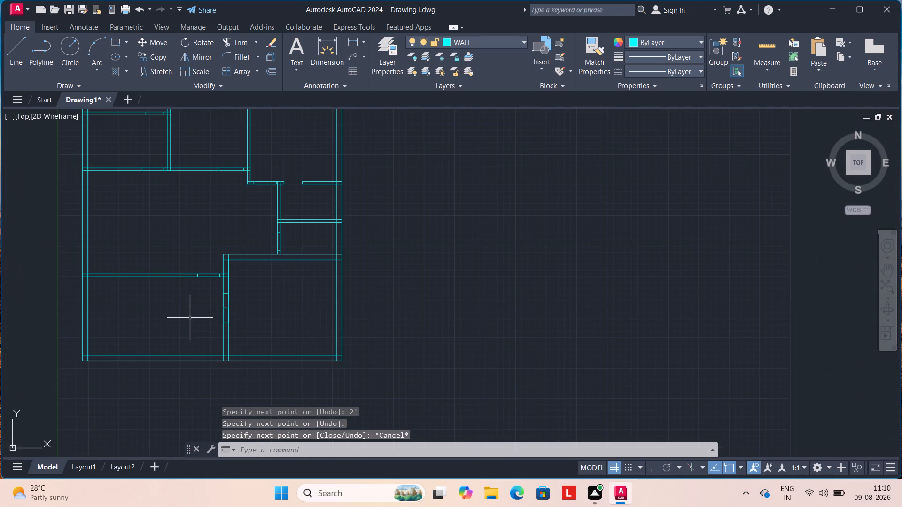
middle_drag(174, 312, 310, 346)
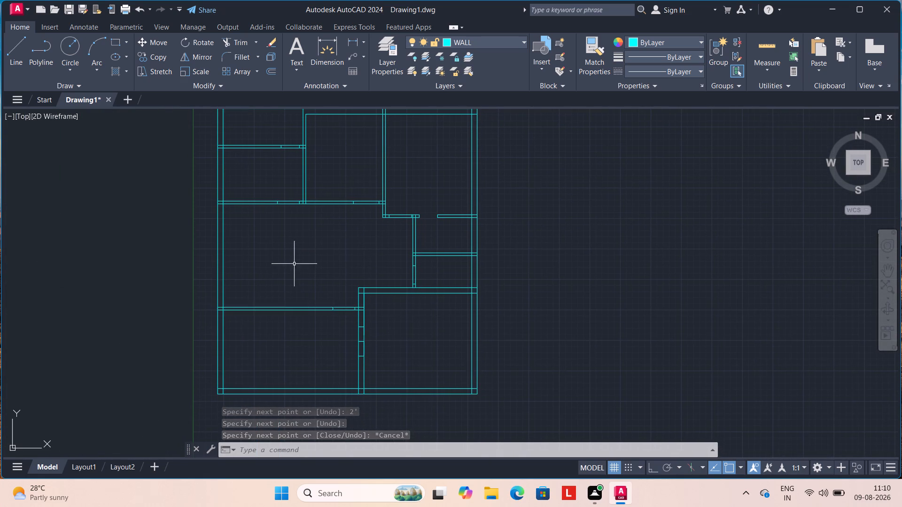
scroll(294, 265, down, 1)
key(t)
key(r)
key(Return)
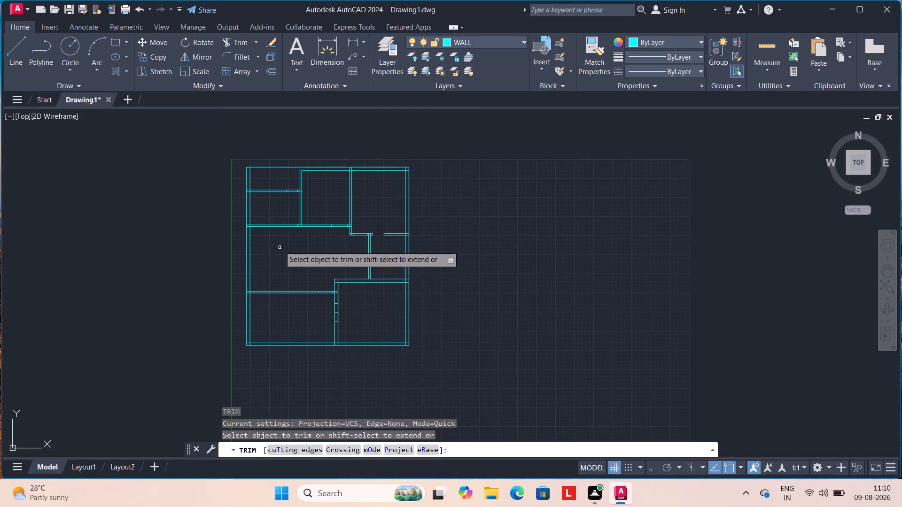
scroll(283, 199, up, 2)
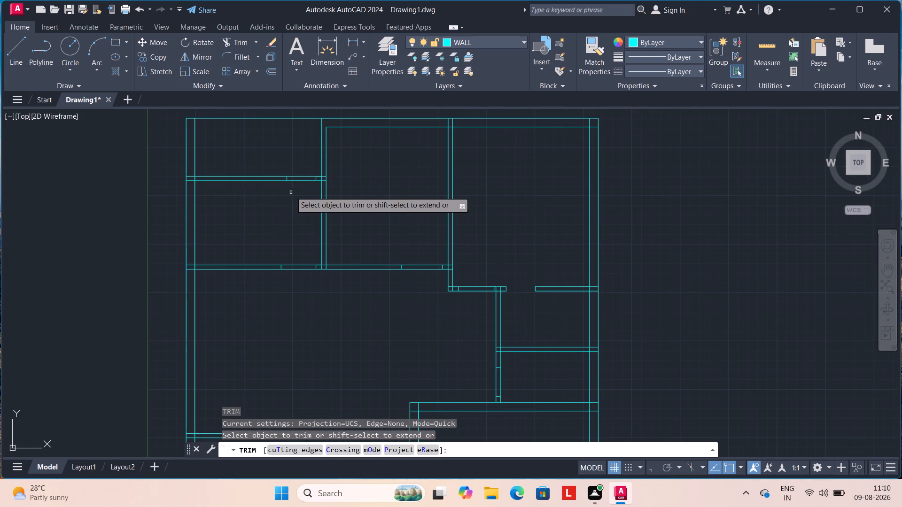
drag(299, 168, 299, 189)
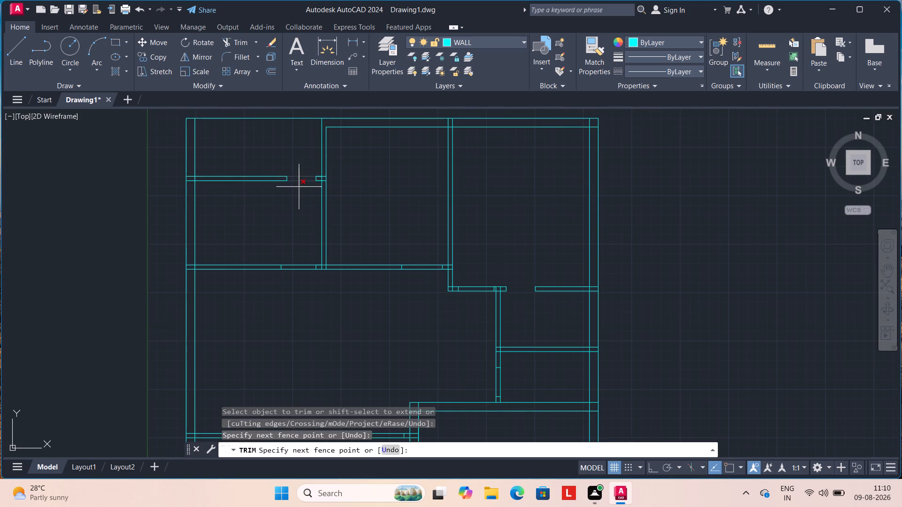
drag(299, 189, 297, 204)
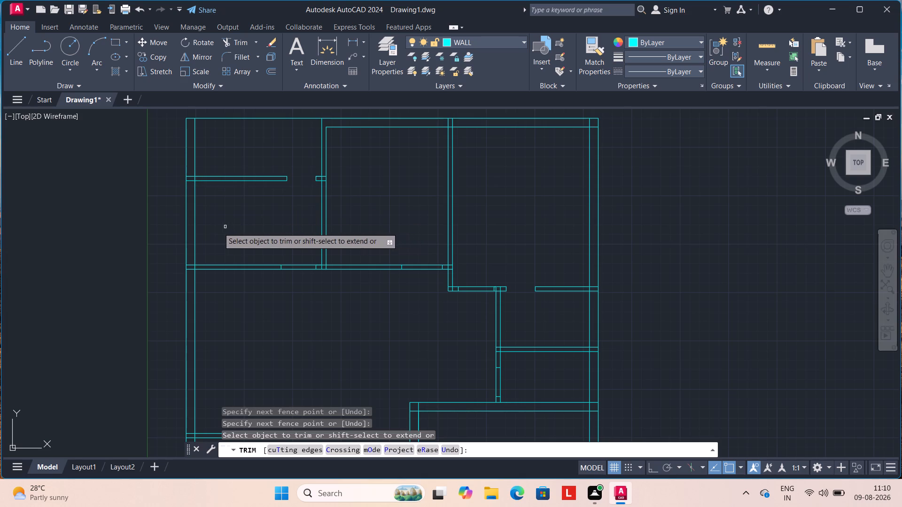
Trim the overlapping lines where the upper-left rooms' dividing partition meets the left outer wall, joining the two walls.
click(190, 181)
click(190, 177)
scroll(191, 181, up, 2)
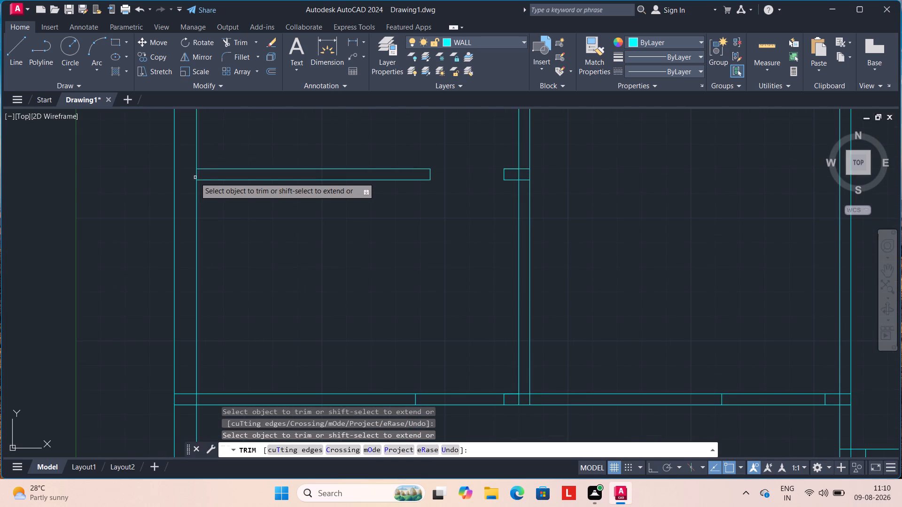
click(197, 175)
Trim the overlapping lines where the partition below the second upper-left room meets the left outer wall.
scroll(247, 268, down, 2)
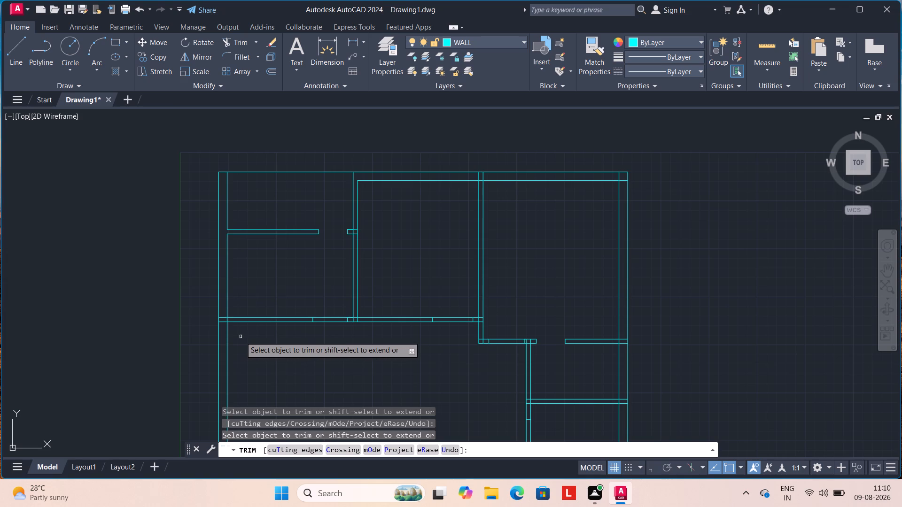
scroll(234, 337, up, 2)
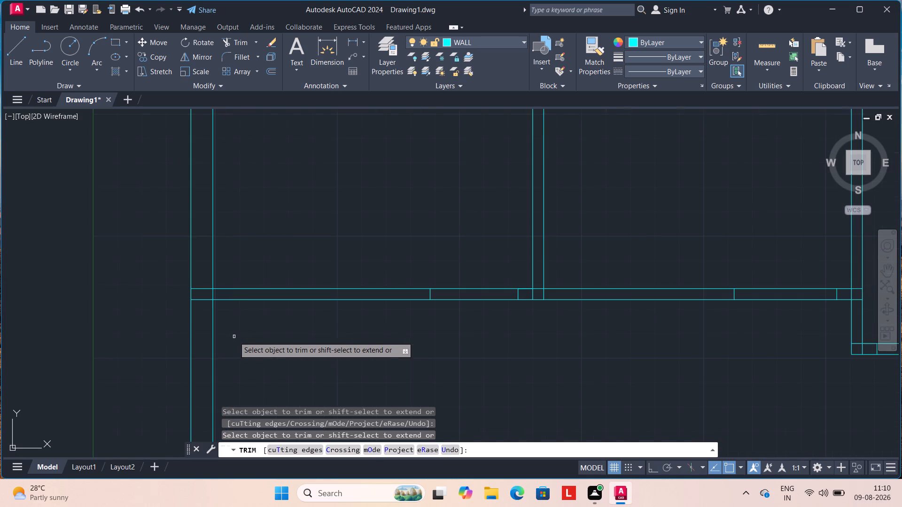
click(200, 300)
click(201, 290)
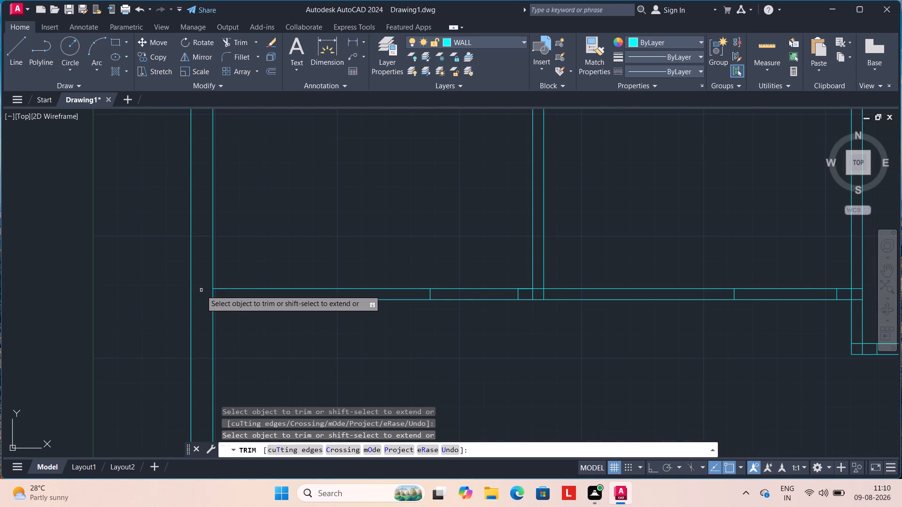
click(212, 294)
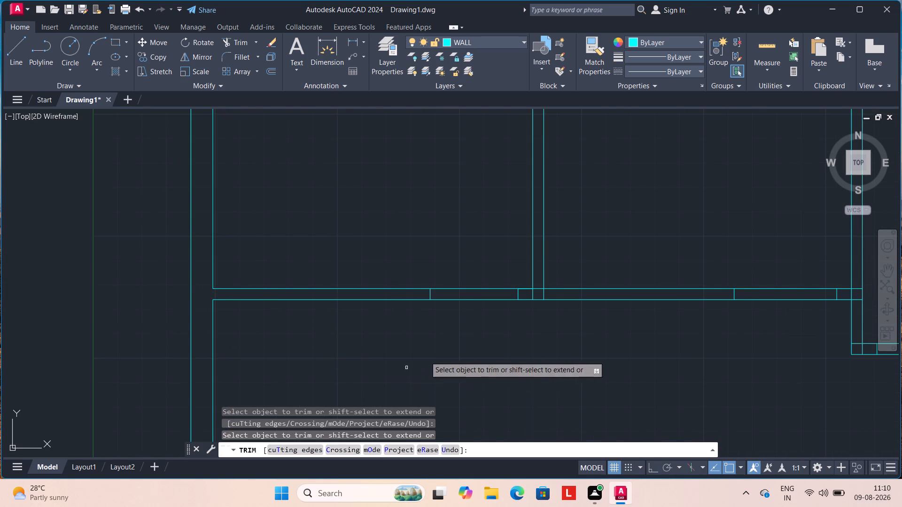
Trim both wall lines between the jamb marks to open the doorway in the partition below the second upper-left room.
drag(464, 270, 460, 338)
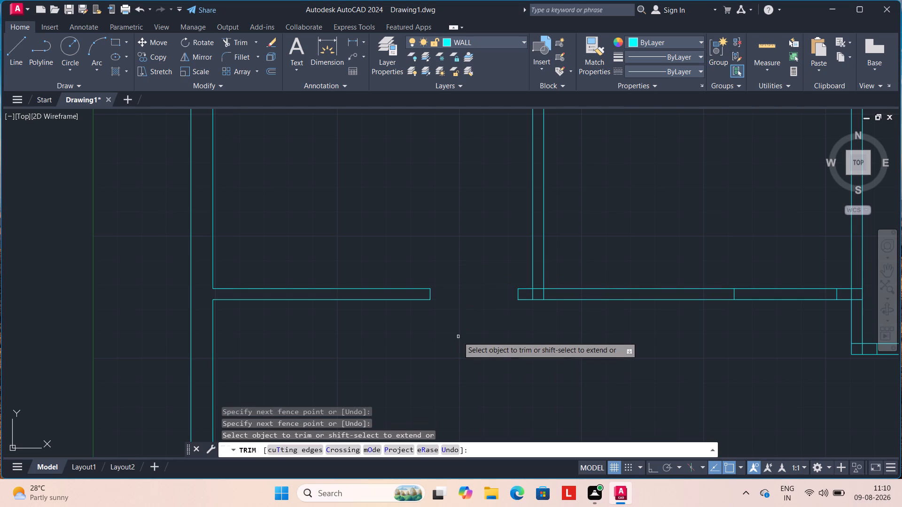
Trim the overlapping lines where the upper-left rooms' dividing partition stub meets the vertical wall on its east side.
scroll(450, 337, down, 2)
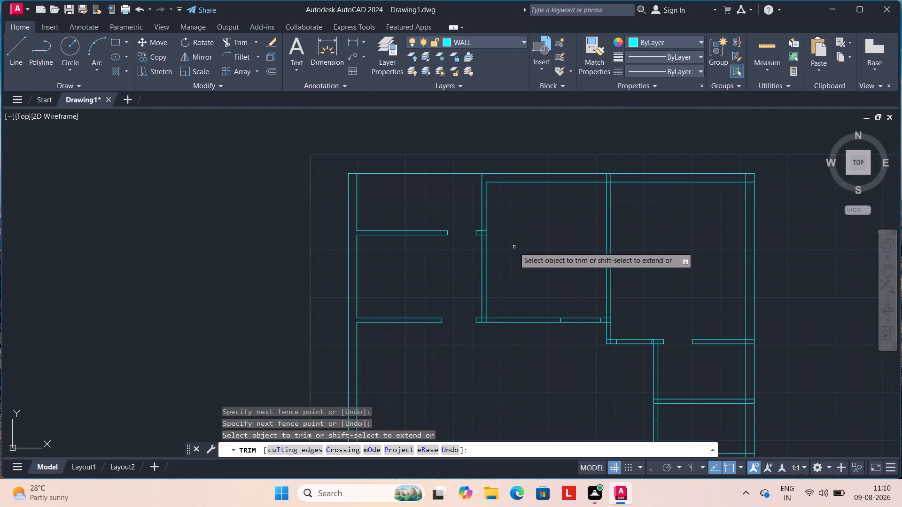
scroll(502, 248, up, 2)
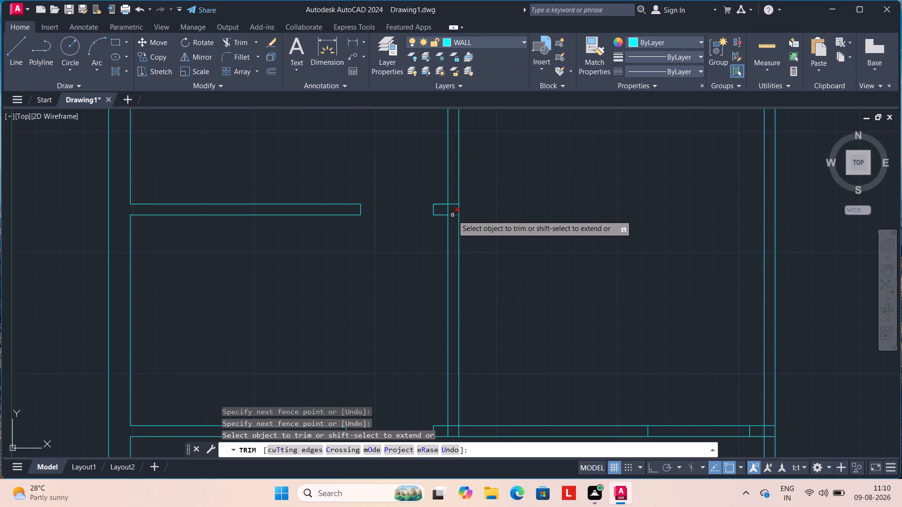
click(452, 215)
click(454, 203)
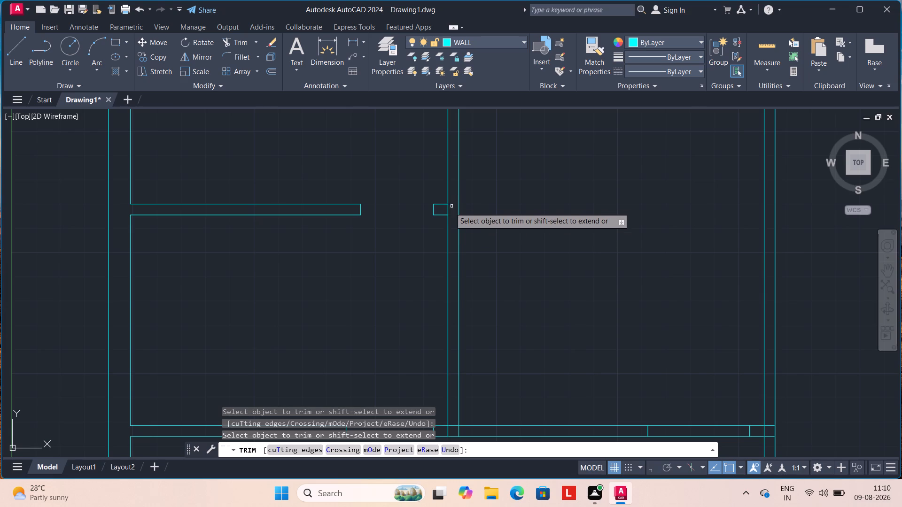
click(449, 209)
scroll(520, 207, down, 1)
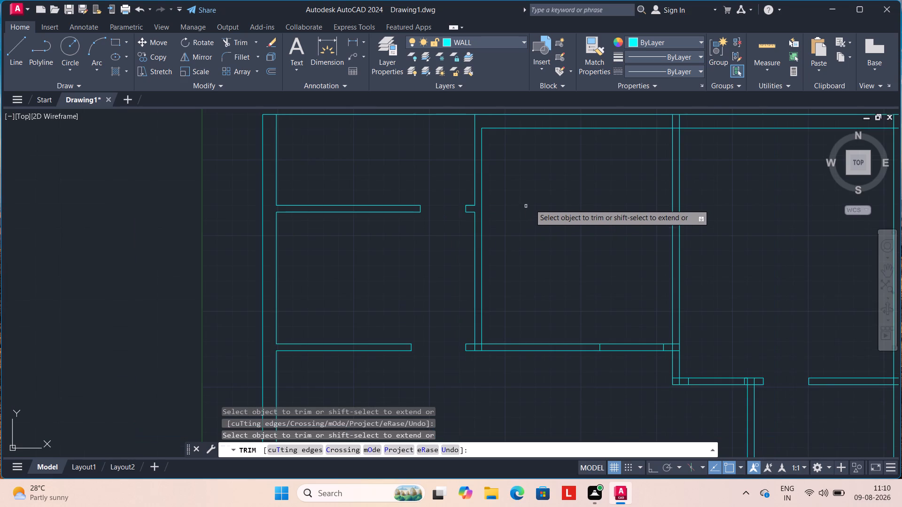
Trim the overlapping lines where the wall between the upper-middle and upper-right rooms meets the top outer wall.
middle_drag(533, 203, 450, 228)
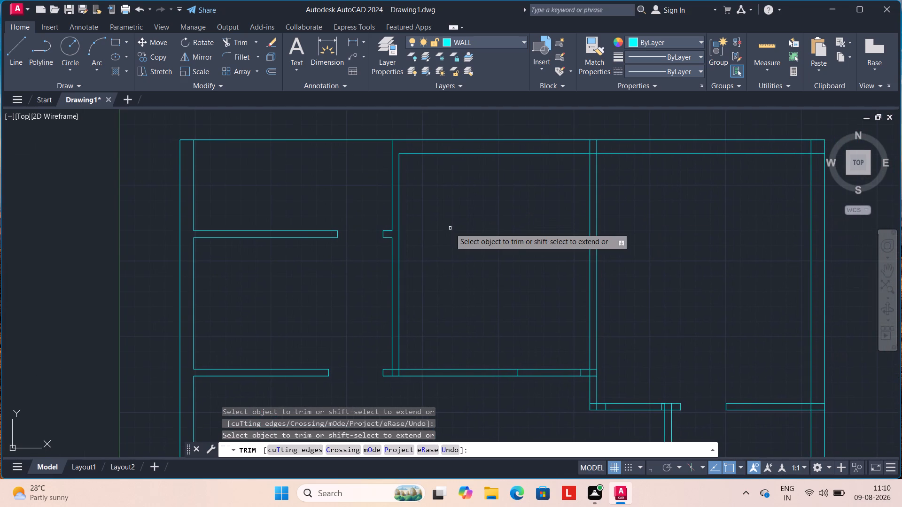
scroll(450, 228, down, 1)
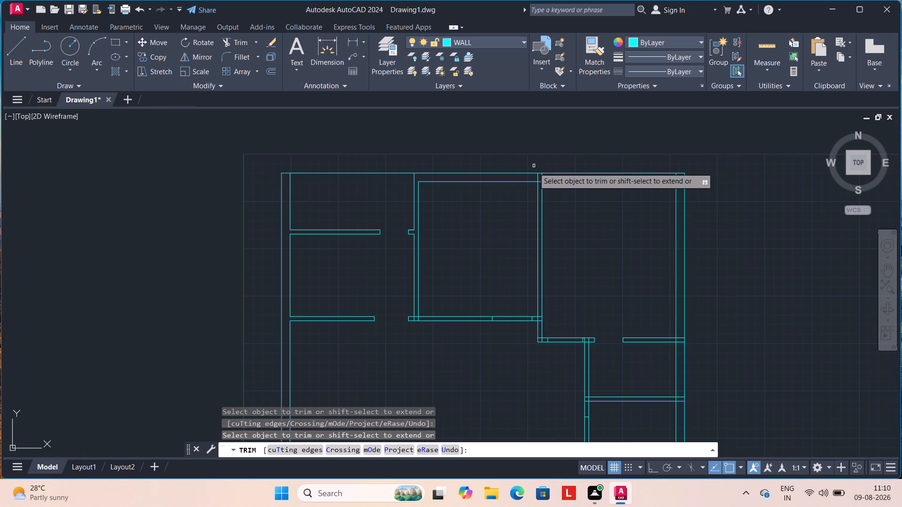
click(537, 177)
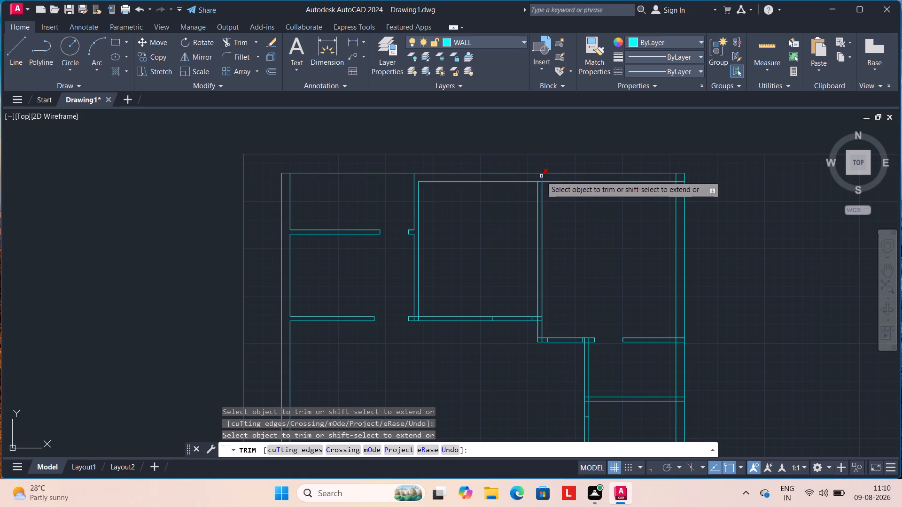
click(542, 176)
scroll(538, 182, up, 2)
click(538, 181)
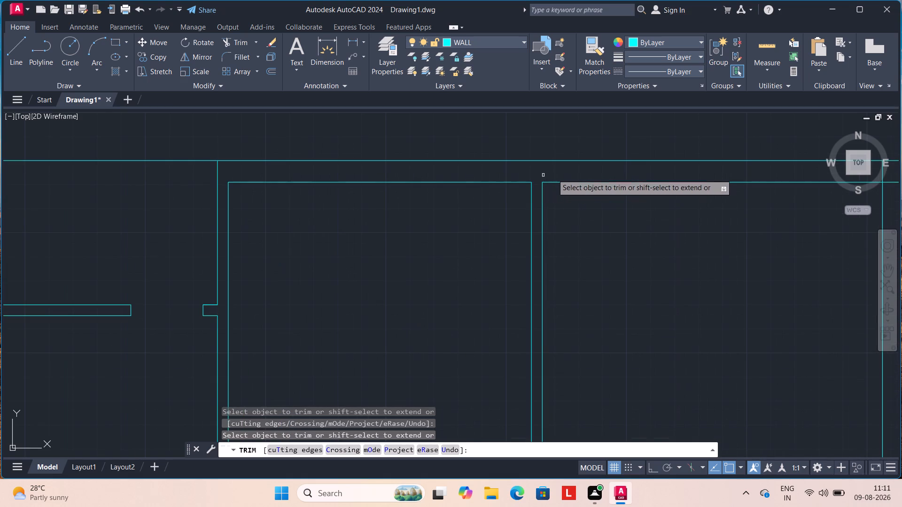
Trim the overshooting inner wall lines at the upper-right corner of the outer walls.
scroll(615, 234, down, 2)
middle_drag(609, 238, 536, 234)
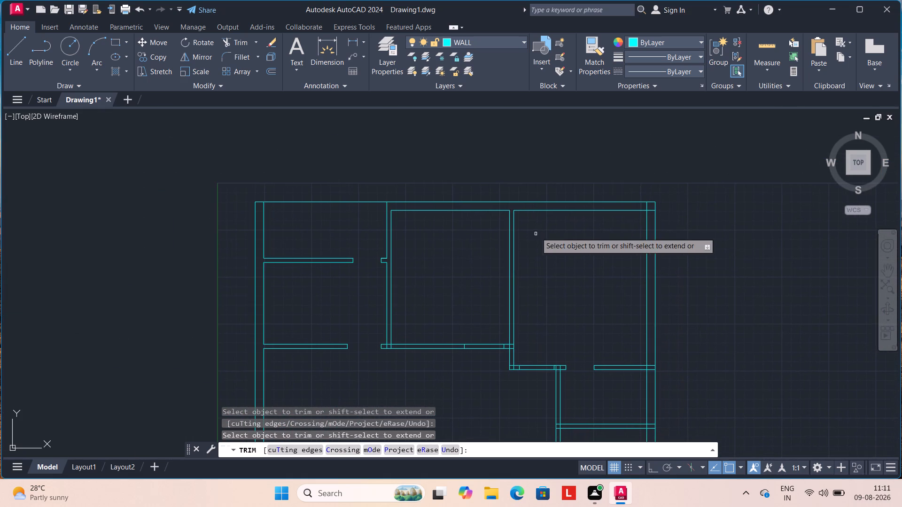
click(647, 207)
click(650, 210)
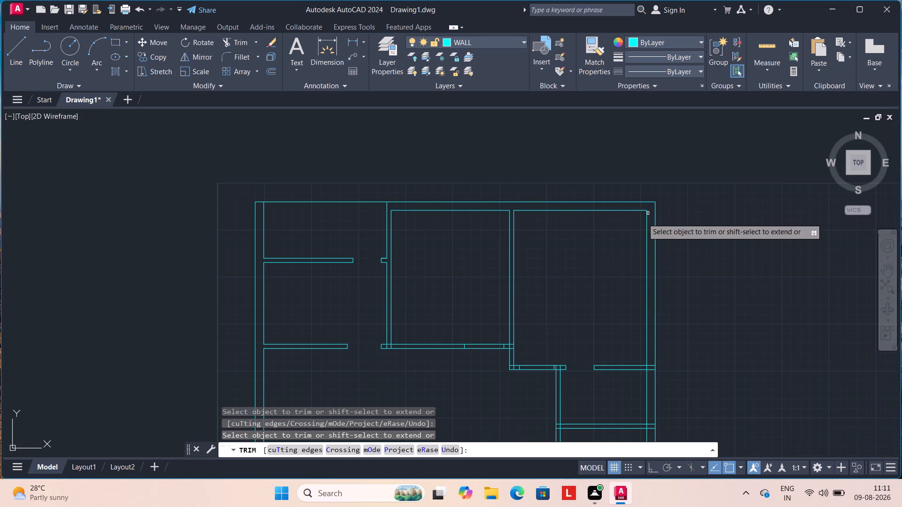
Trim the overlapping lines where the partition below the upper-right room meets the right outer wall, joining the two walls.
middle_drag(585, 301, 558, 235)
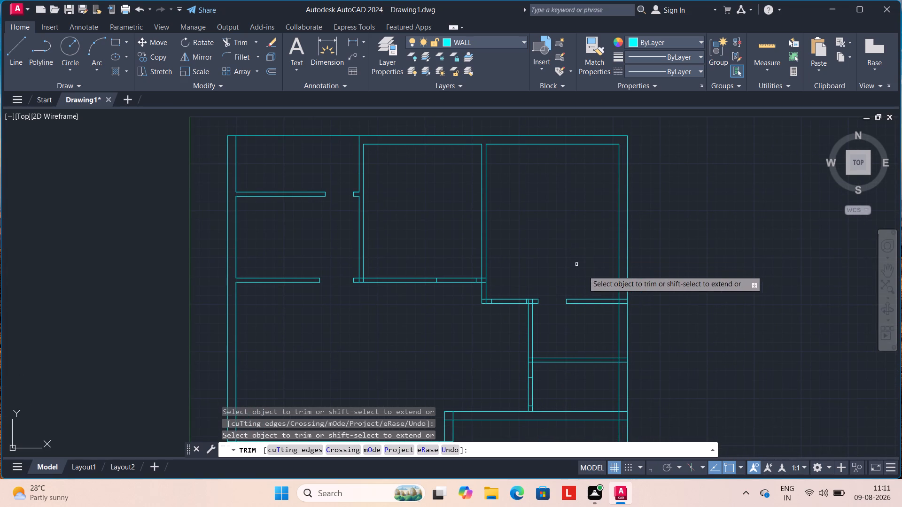
click(623, 304)
click(623, 300)
scroll(623, 300, up, 2)
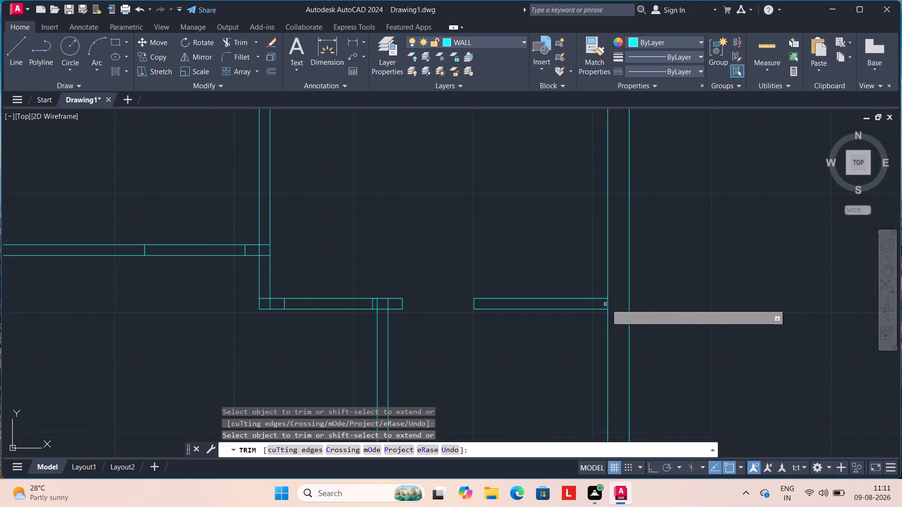
click(608, 302)
Trim both wall lines between the jamb marks to open the doorway in the partition below the upper-middle room.
scroll(476, 252, down, 1)
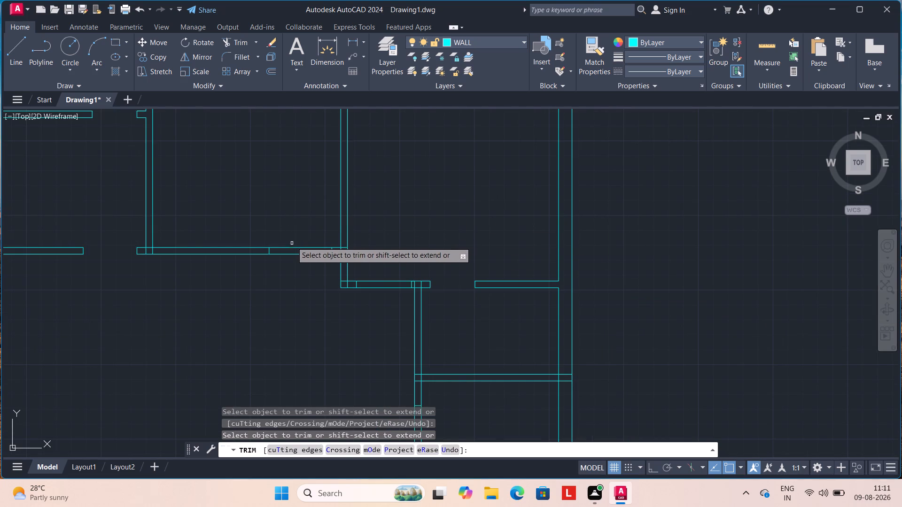
drag(292, 235, 295, 281)
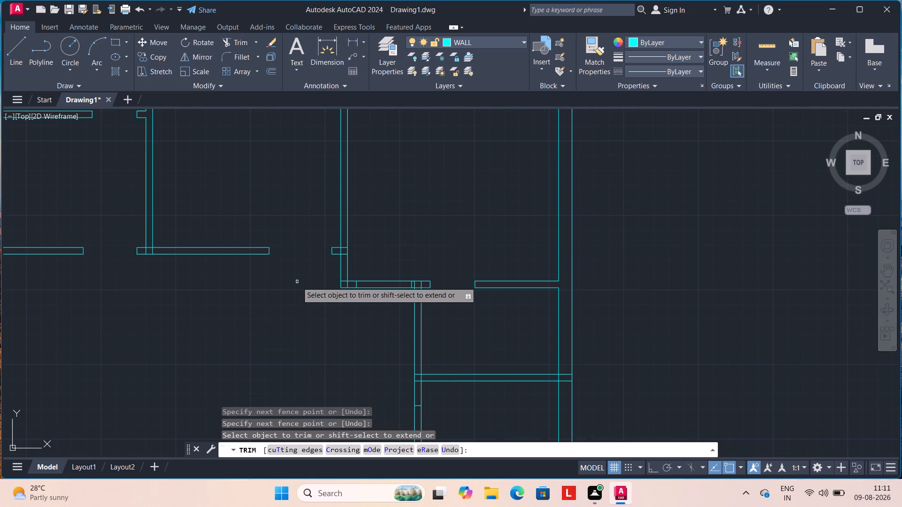
Trim the overlapping lines where the stub east of the upper-middle room's doorway meets the vertical wall.
scroll(320, 270, up, 1)
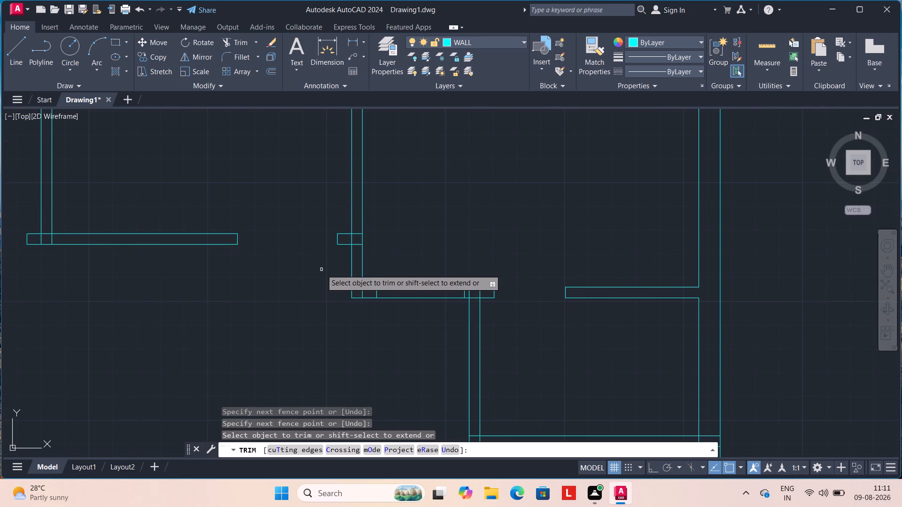
click(357, 246)
click(359, 233)
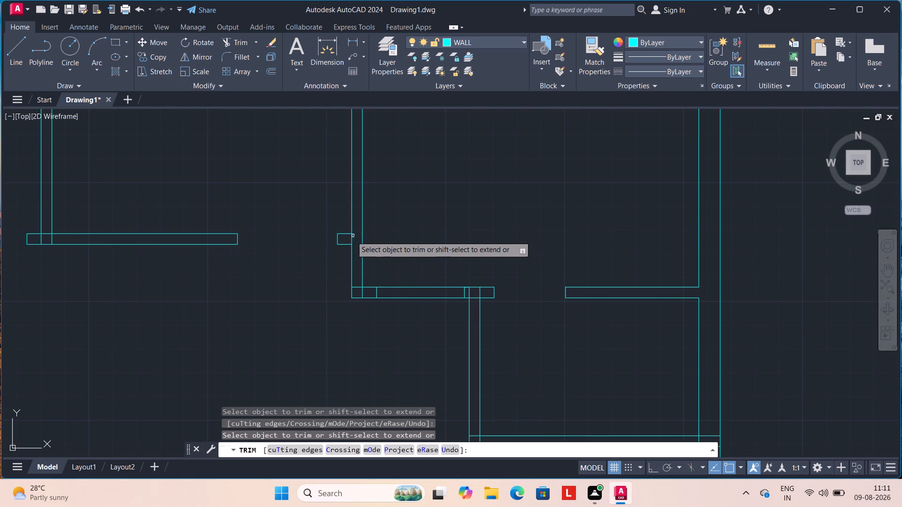
click(351, 238)
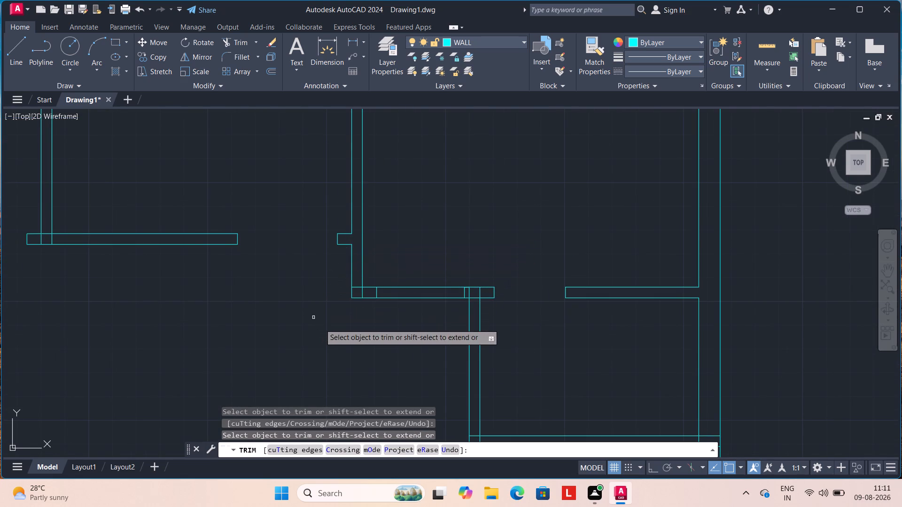
Trim the partition's lower line and the vertical wall's west line where they cross below the upper-right room, then end trimming.
scroll(328, 332, down, 1)
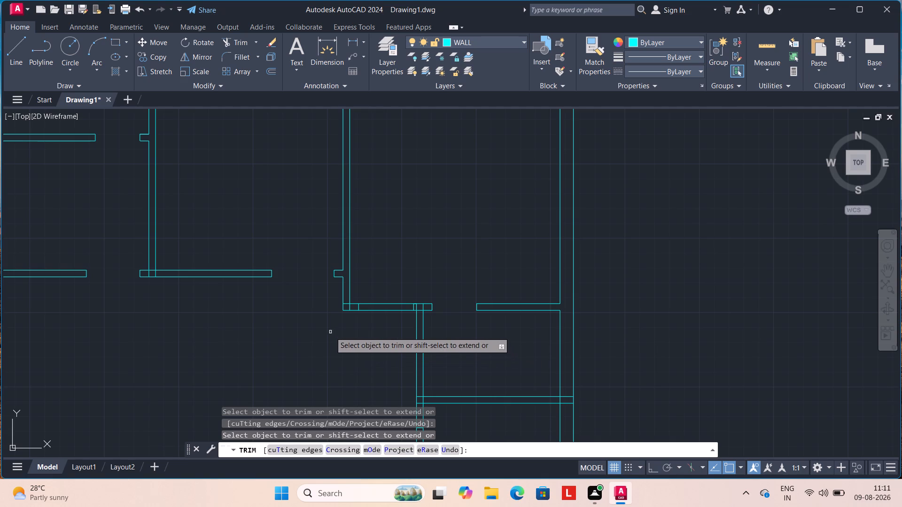
middle_drag(367, 346, 329, 316)
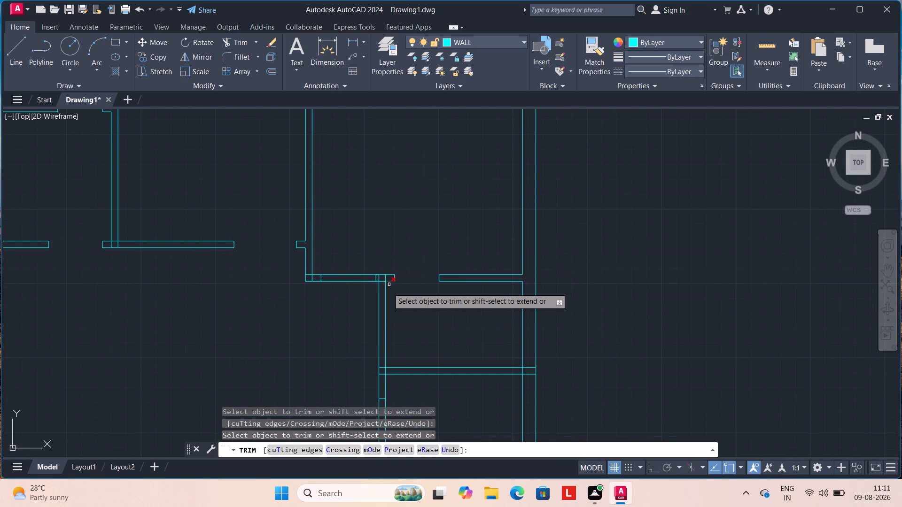
scroll(387, 289, up, 2)
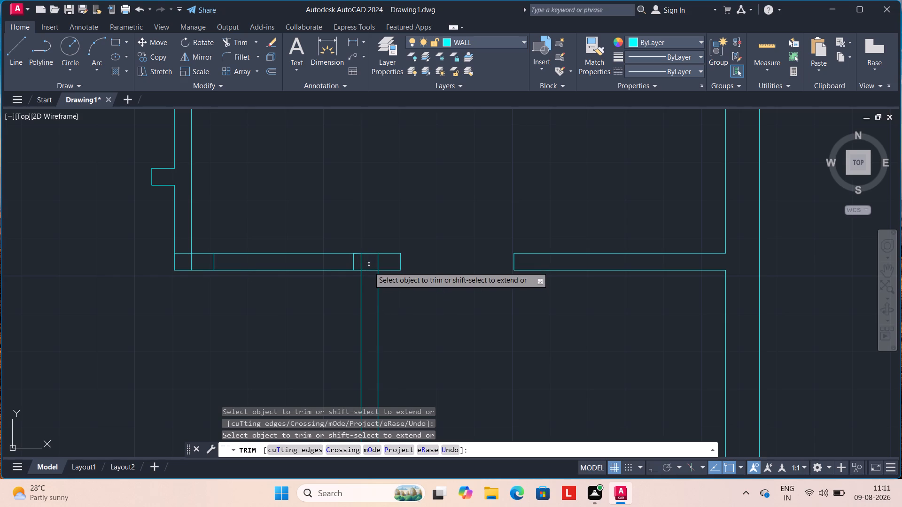
scroll(369, 271, up, 1)
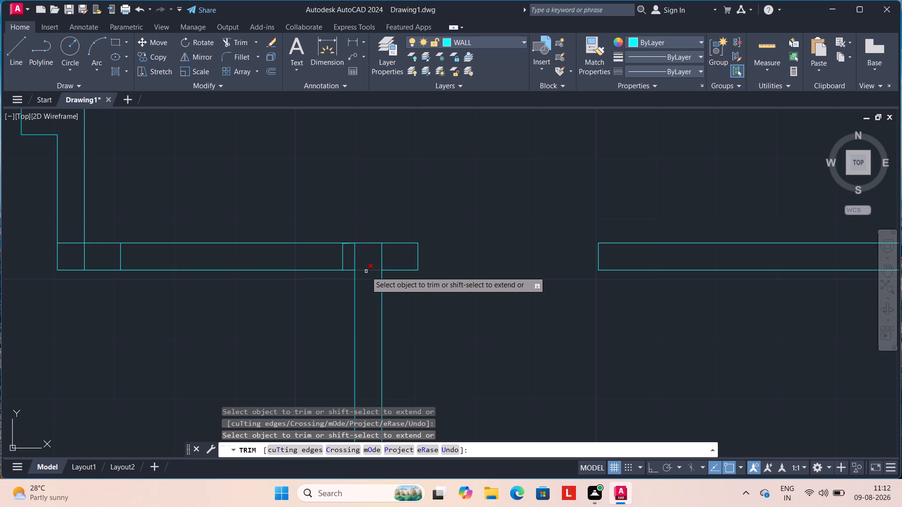
click(366, 271)
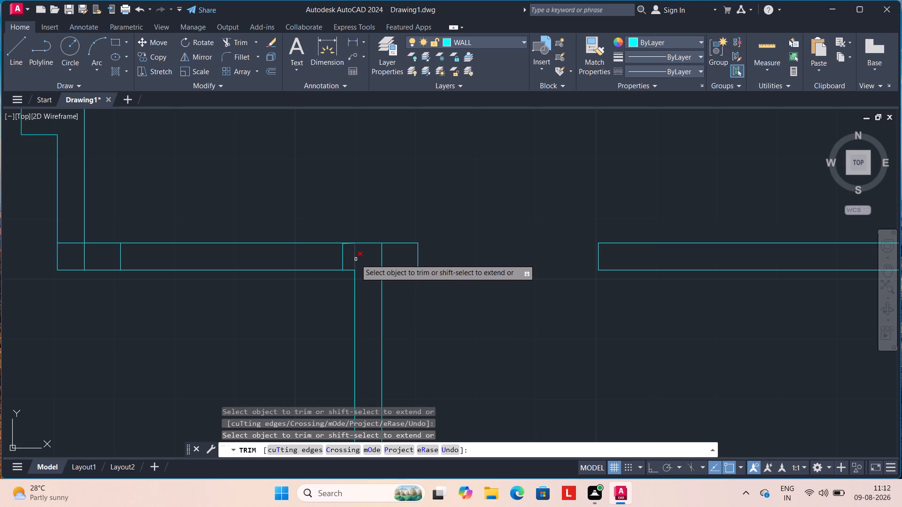
click(356, 259)
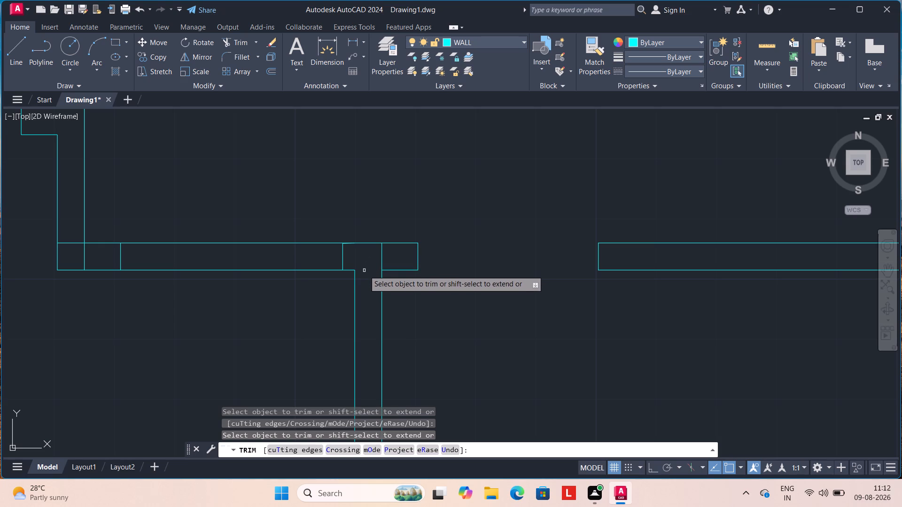
key(Escape)
key(Escape)
key(Escape)
Erase the short stray slanted line along the partition's upper edge at the junction below the upper-right room.
scroll(349, 252, up, 3)
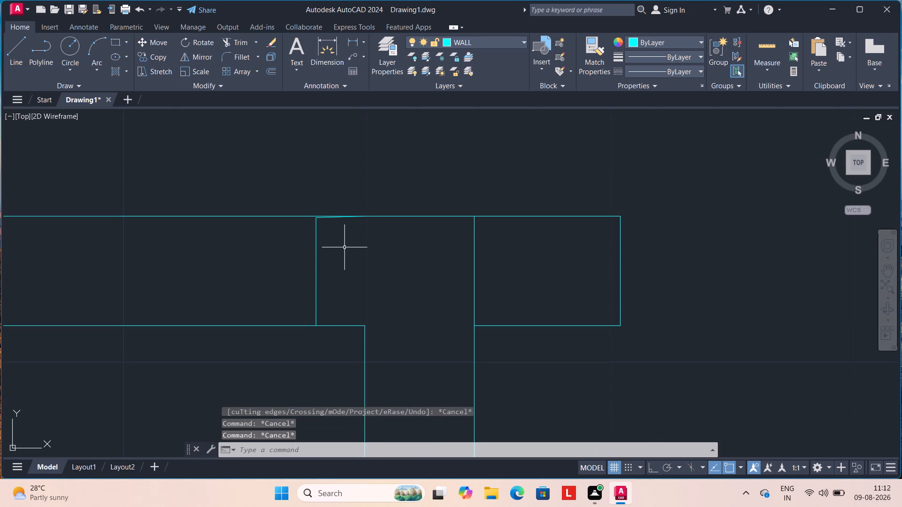
click(334, 218)
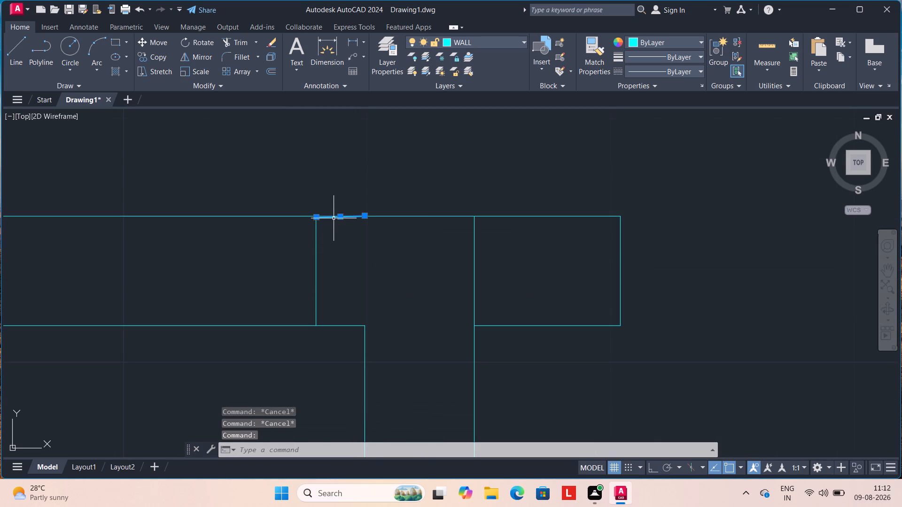
key(Delete)
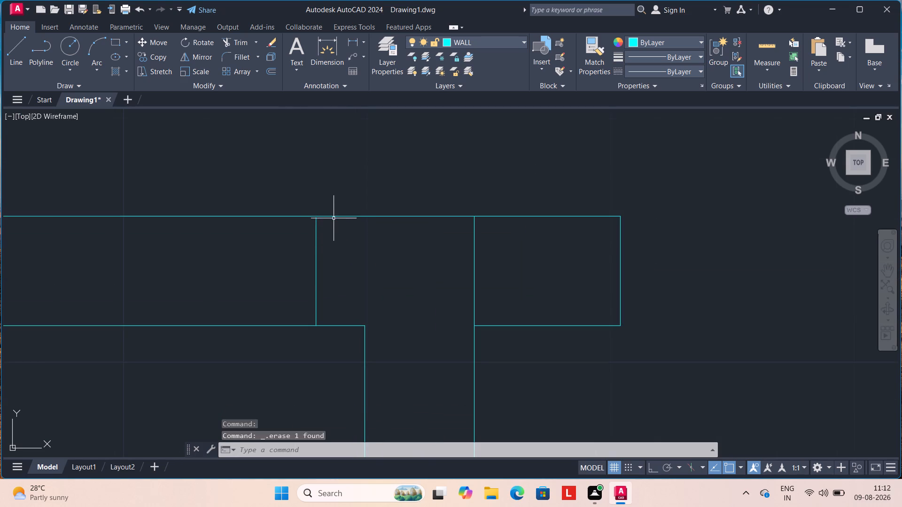
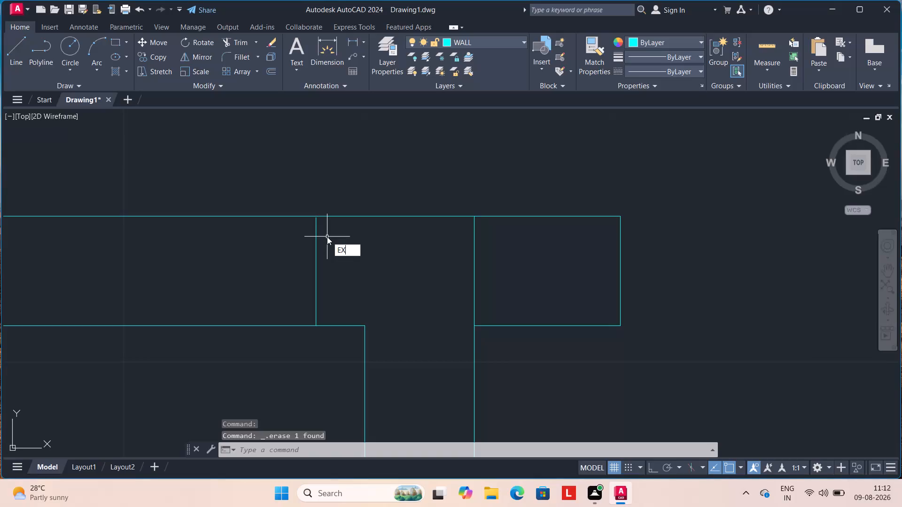
Extend the short vertical line beside the wall junction up to the wall's upper line.
key(Return)
click(314, 235)
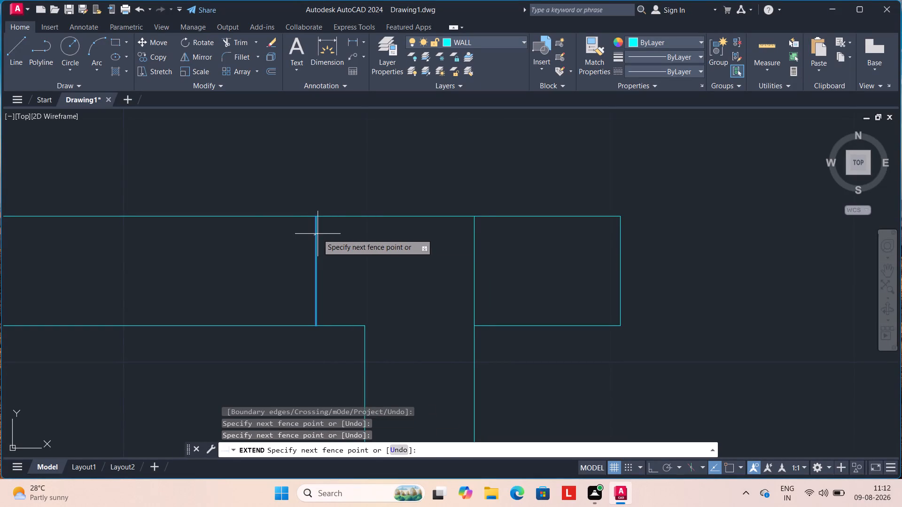
click(316, 234)
scroll(351, 238, down, 3)
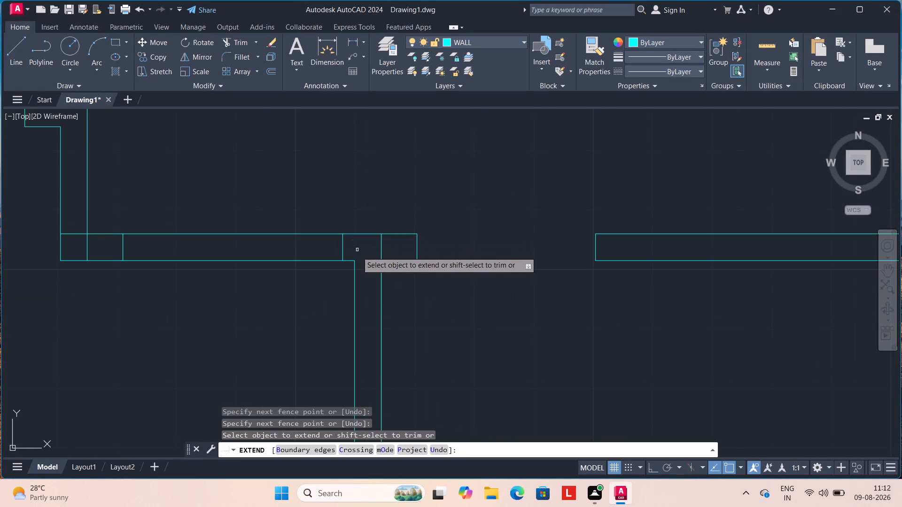
key(Escape)
key(Escape)
key(Escape)
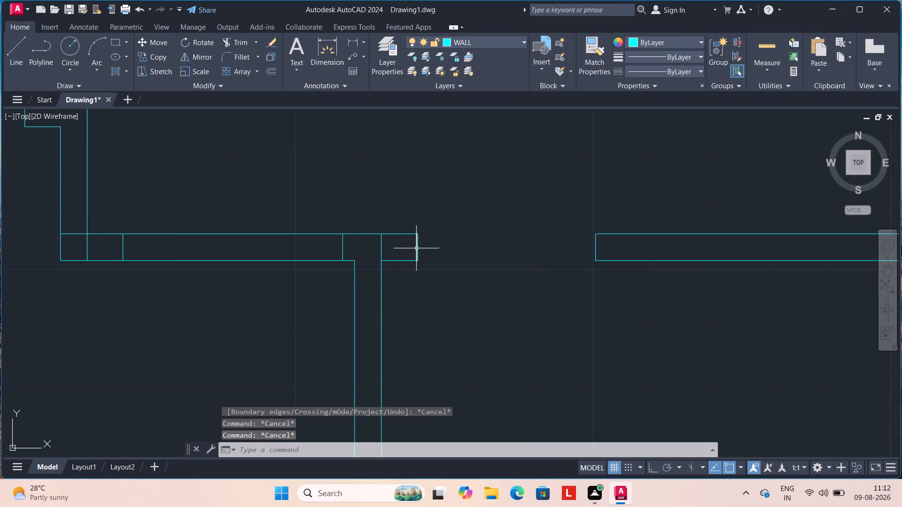
Extend the upper and lower lines of the short wall stub across the gap to the facing wall end.
text(EX)
key(Return)
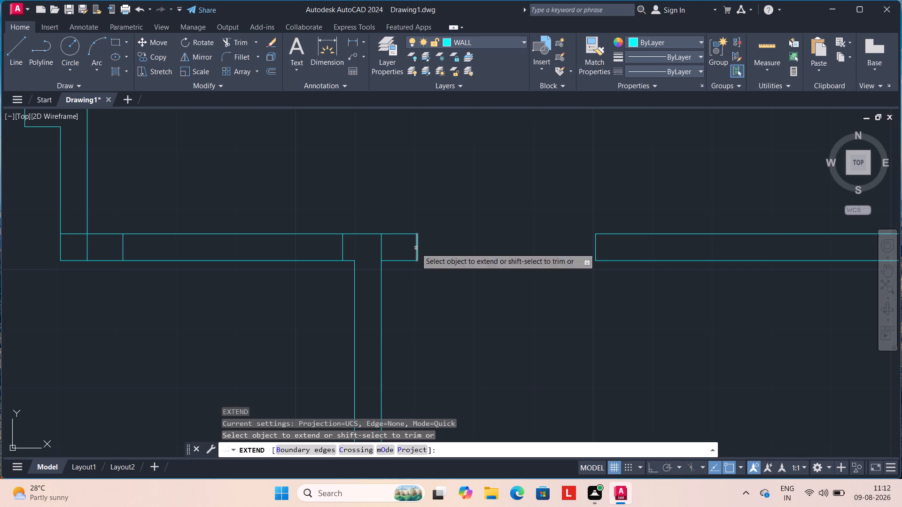
click(401, 233)
click(404, 261)
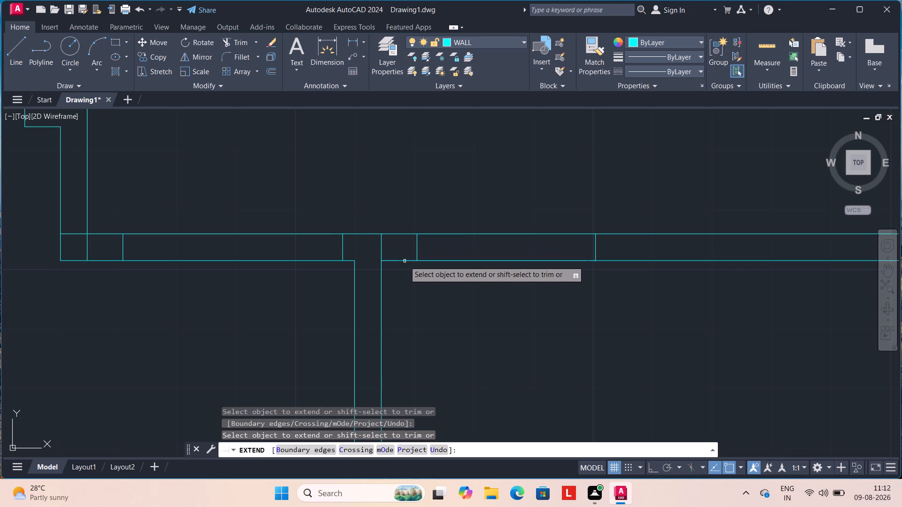
key(Escape)
key(Escape)
key(Escape)
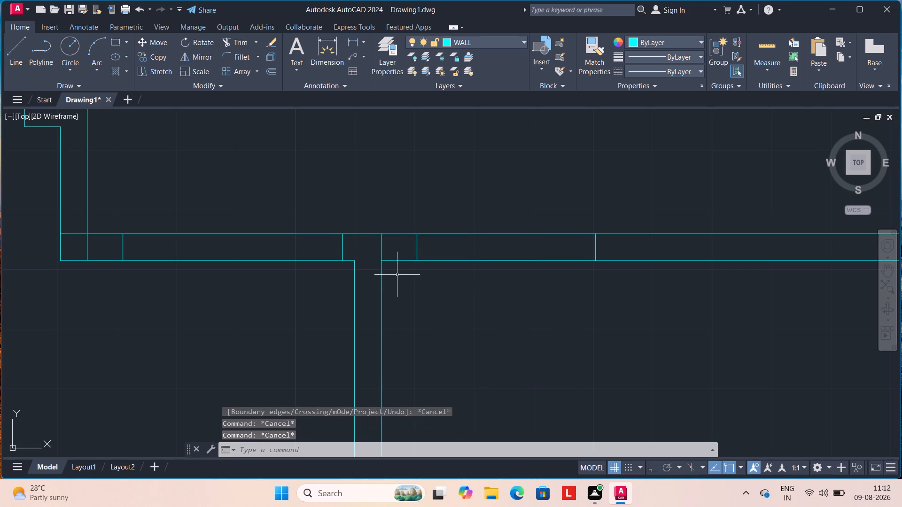
Draw a line 2" along the lower wall line from the junction's inner corner, continuing up to the upper wall line.
scroll(395, 272, up, 2)
key(l)
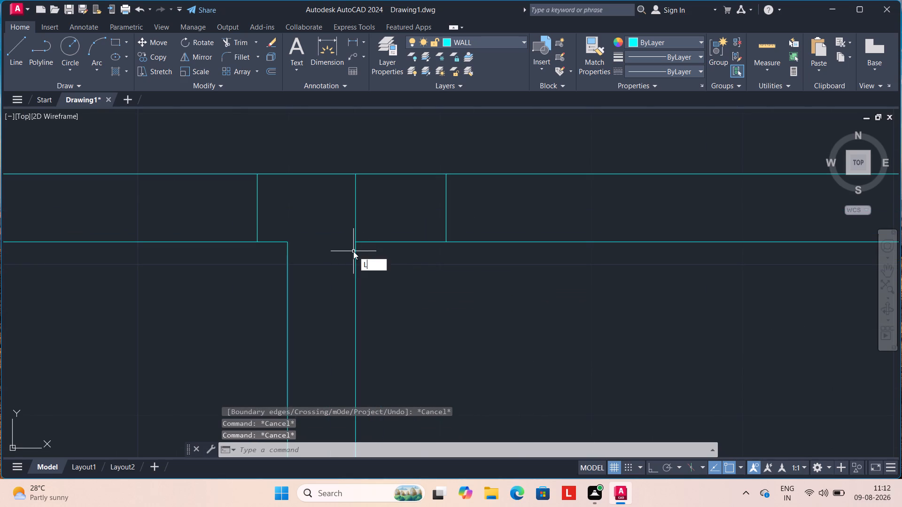
key(Return)
click(355, 242)
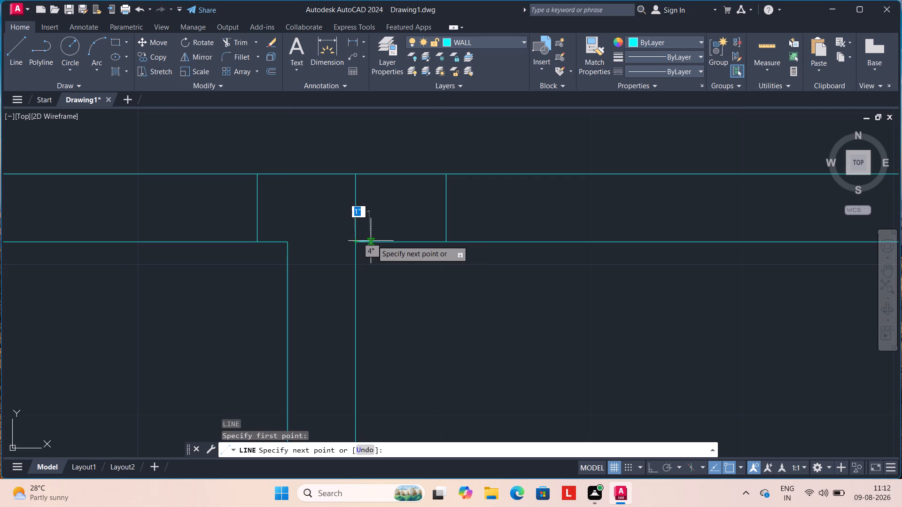
key(2)
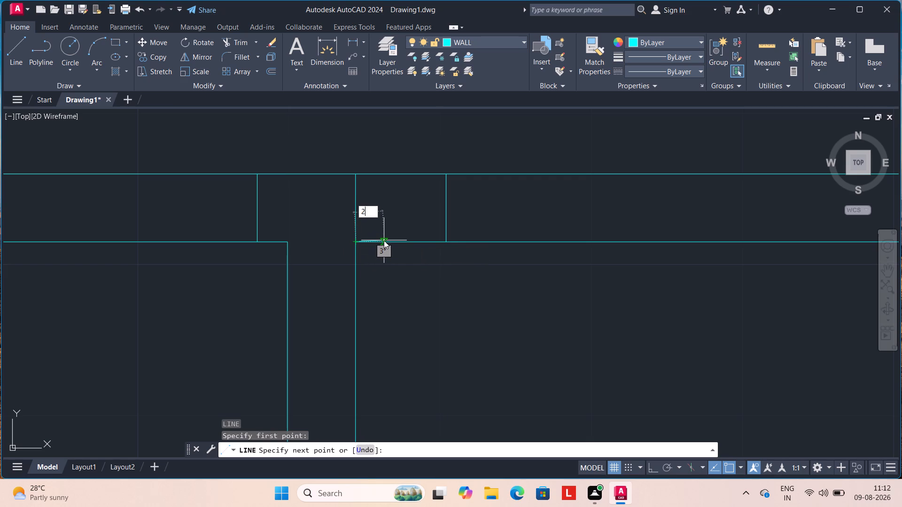
key(shift+quotedbl)
key(Return)
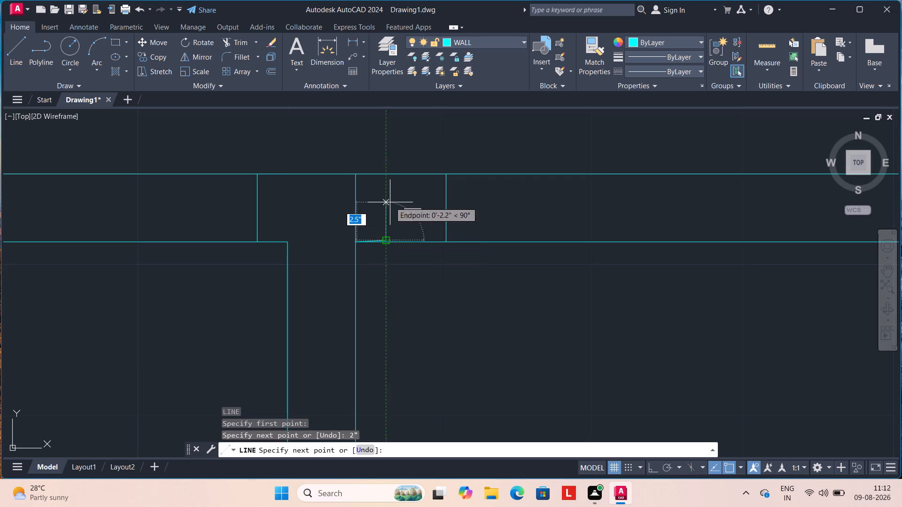
click(387, 173)
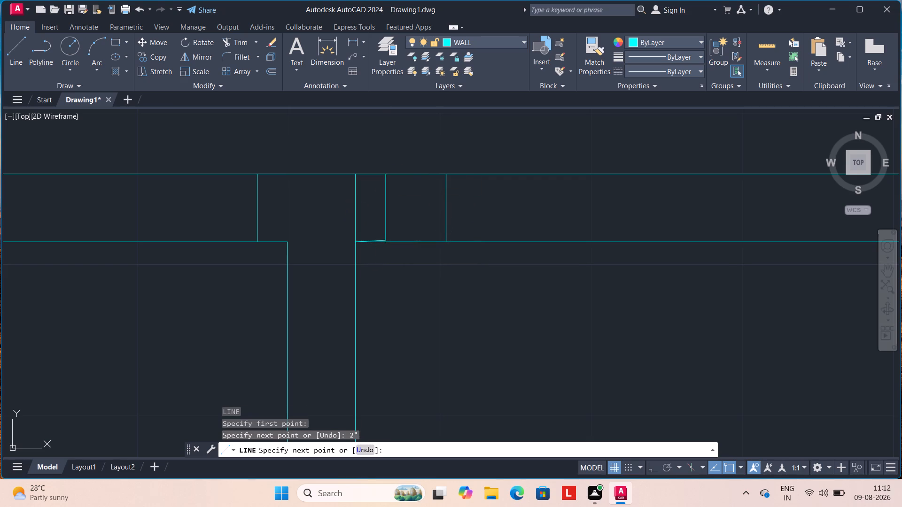
key(Escape)
Erase the short 2" guide segment at the base of the new vertical line.
scroll(376, 255, up, 2)
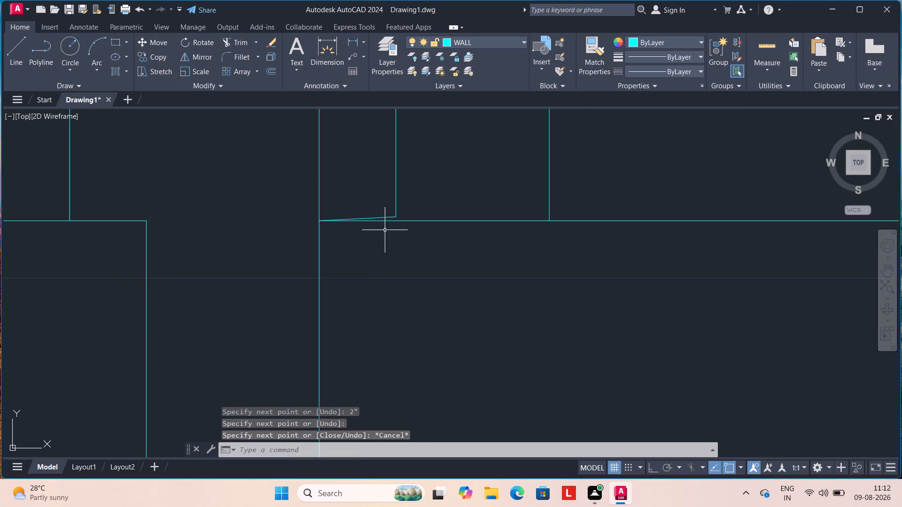
click(381, 217)
key(Delete)
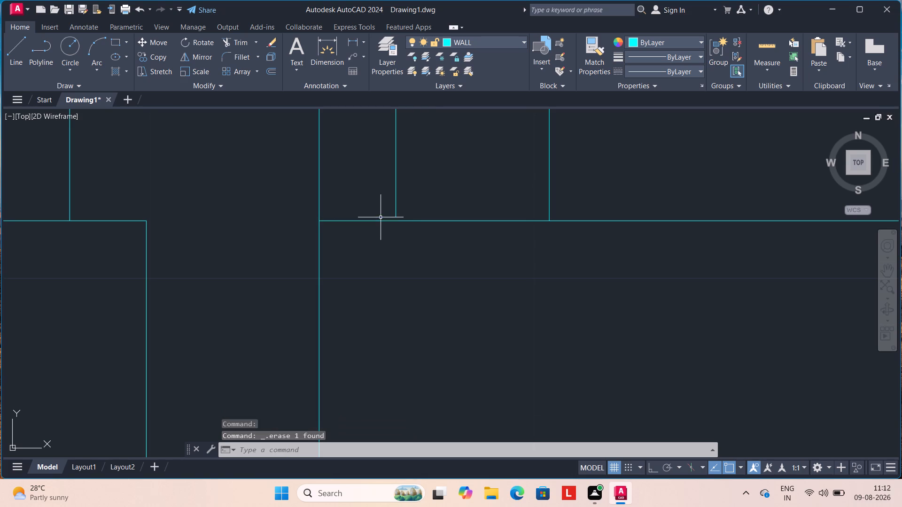
Extend the new vertical line down to the lower wall line.
text(EX)
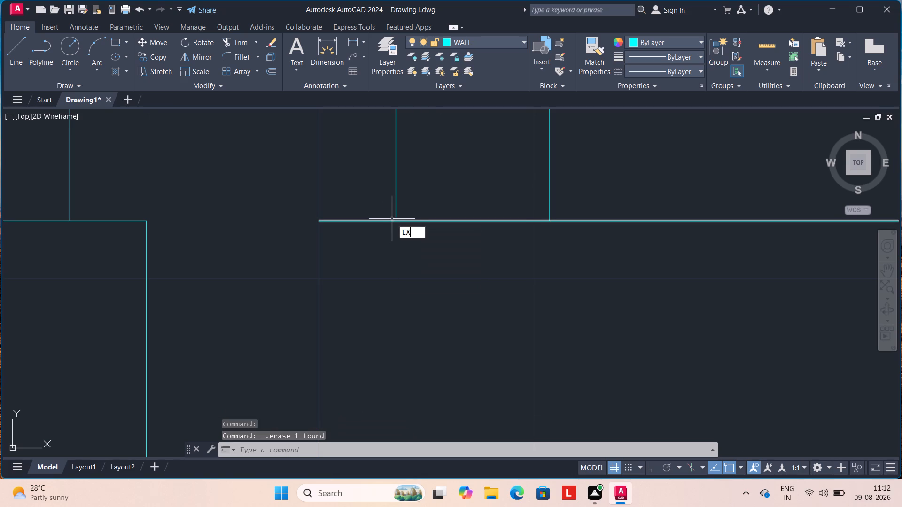
key(Return)
click(397, 205)
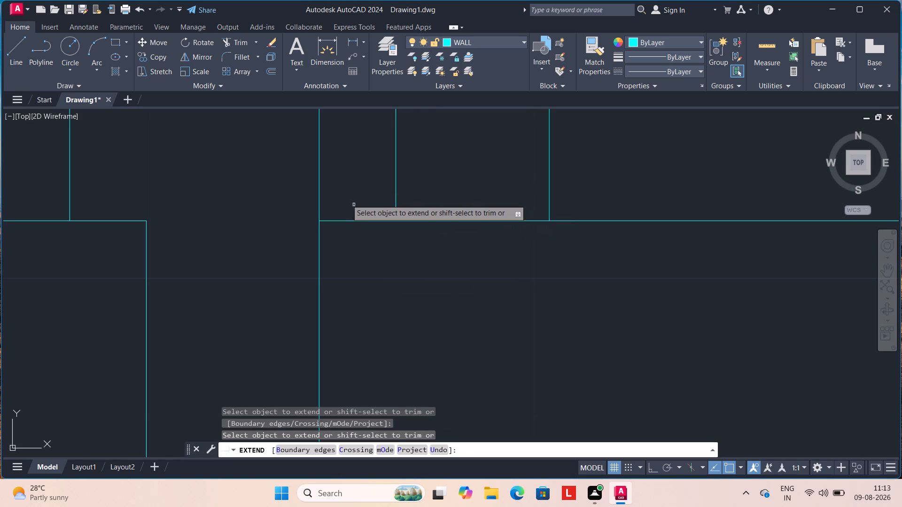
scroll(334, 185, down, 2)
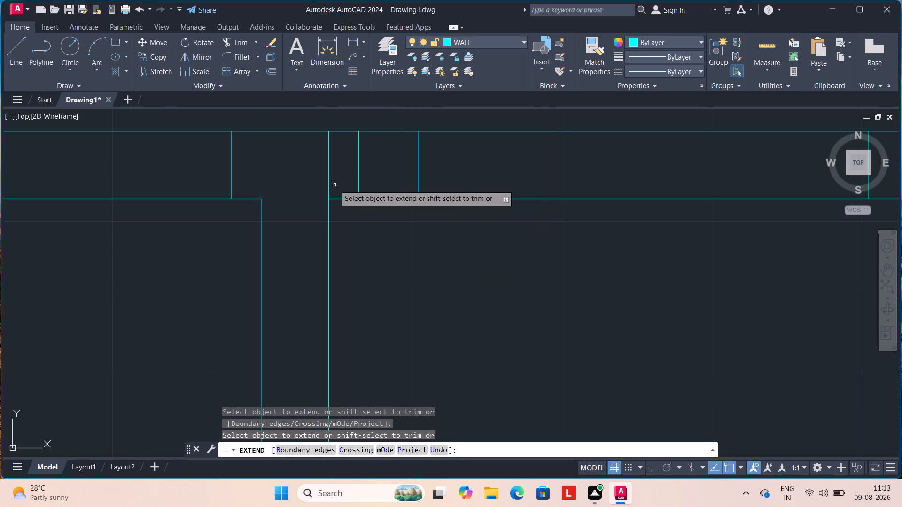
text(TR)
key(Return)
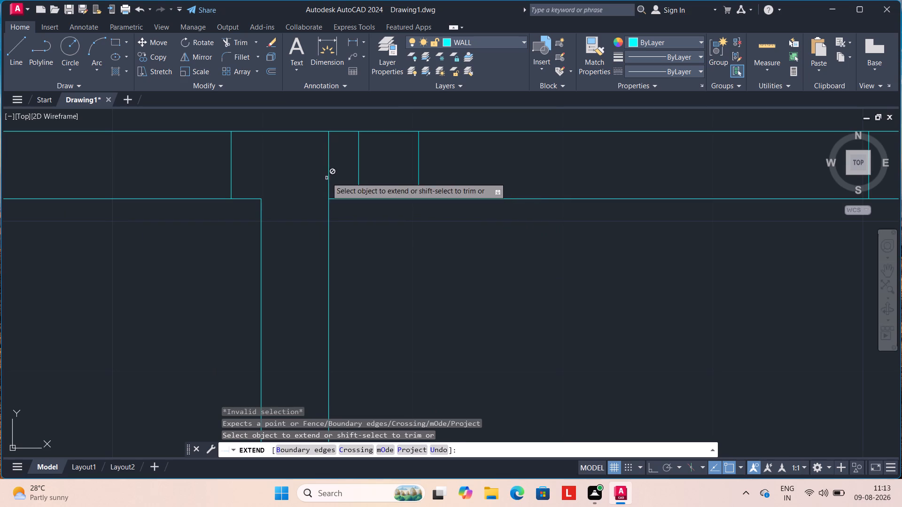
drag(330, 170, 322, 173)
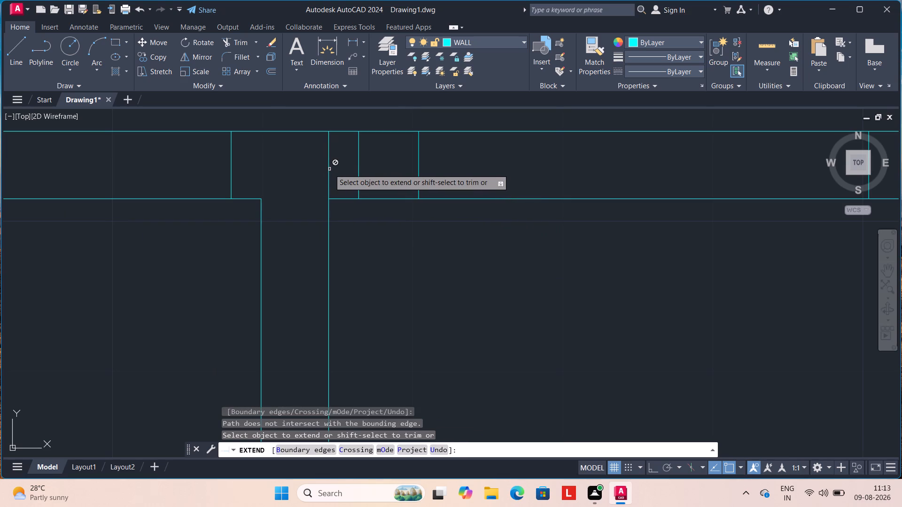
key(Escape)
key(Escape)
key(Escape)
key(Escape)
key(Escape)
Trim the vertical wall line where it crosses between the two horizontal wall lines at the junction.
text(TR)
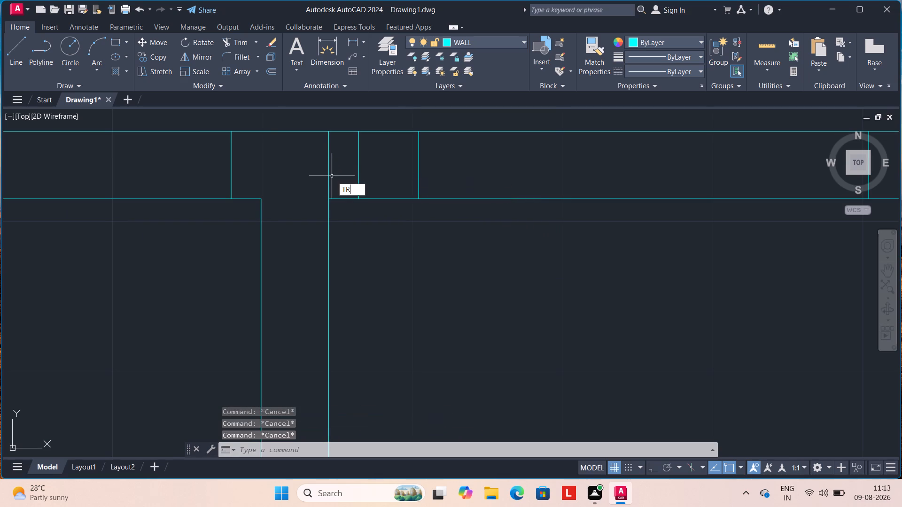
key(Return)
click(330, 171)
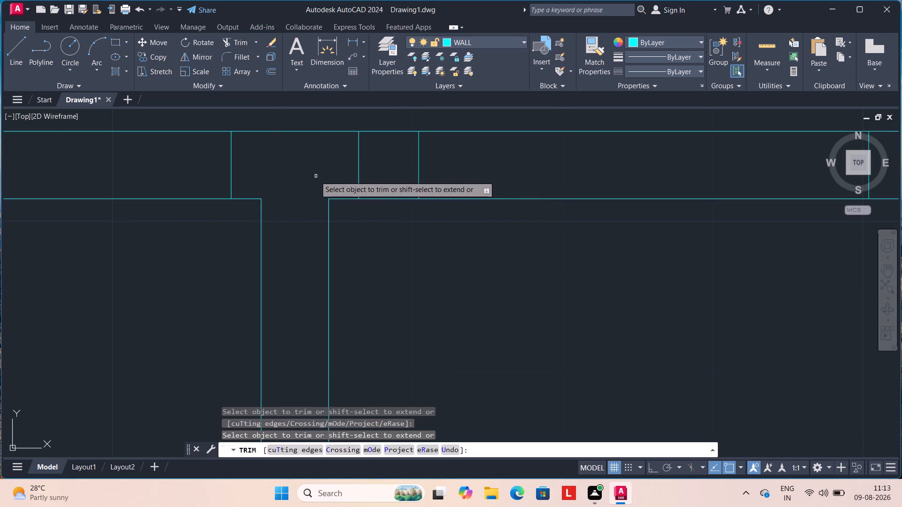
key(Escape)
key(Escape)
key(Escape)
key(Escape)
Erase the two old wall end lines at either side of the bridged gap.
scroll(322, 174, down, 1)
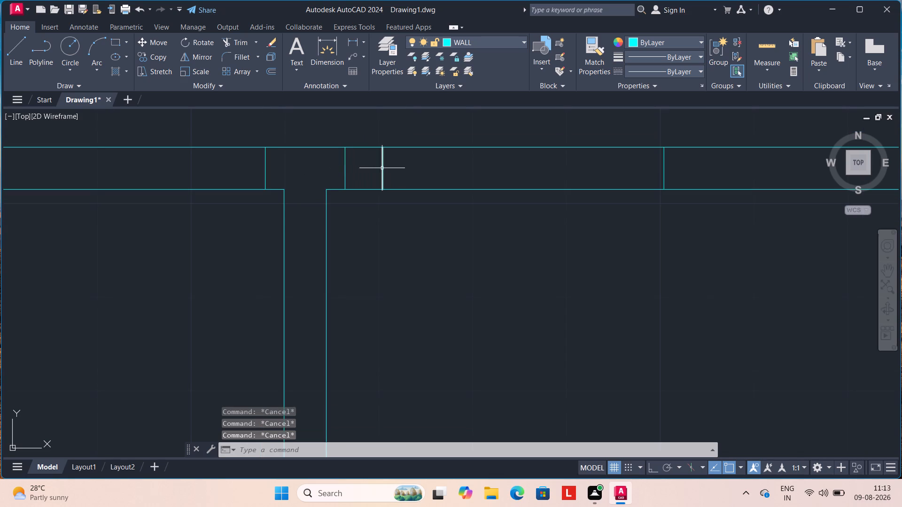
click(382, 167)
key(Delete)
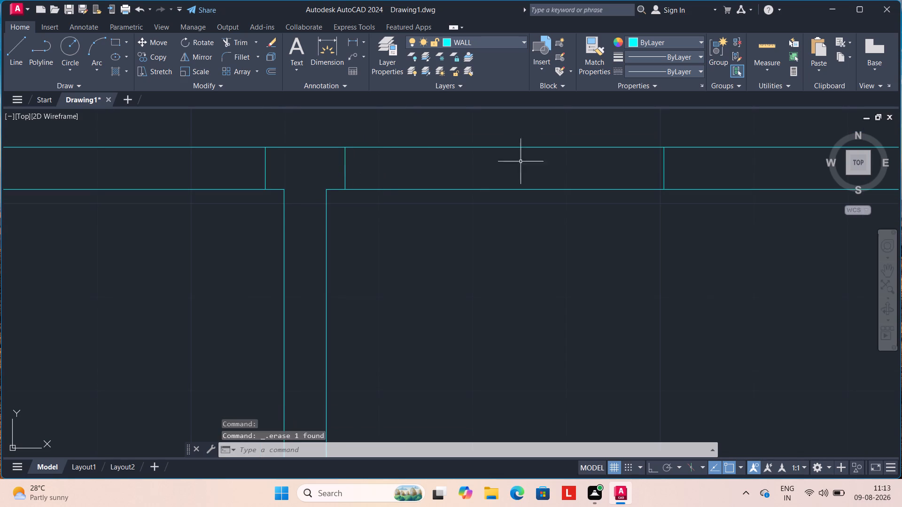
click(665, 167)
key(Delete)
Draw a line 6" along the lower wall line from the base of the new jamb line, continuing up to the upper wall line.
key(l)
key(Return)
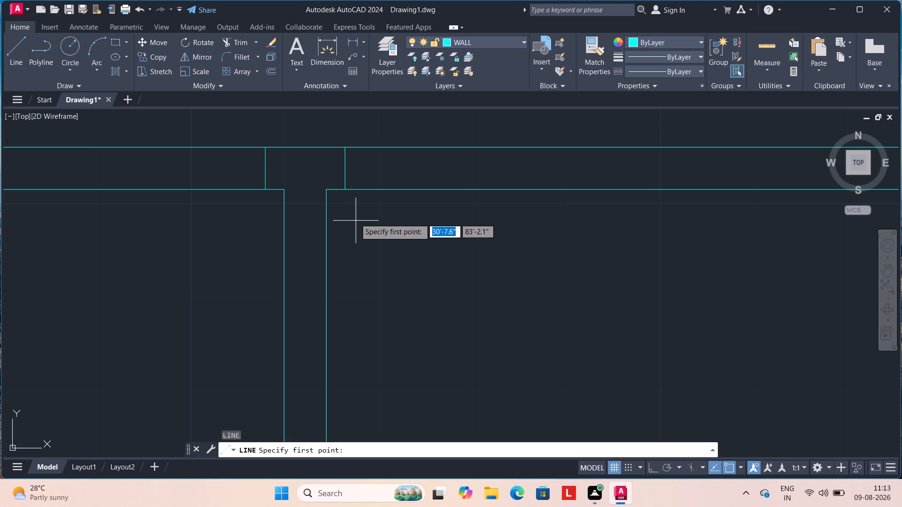
click(344, 190)
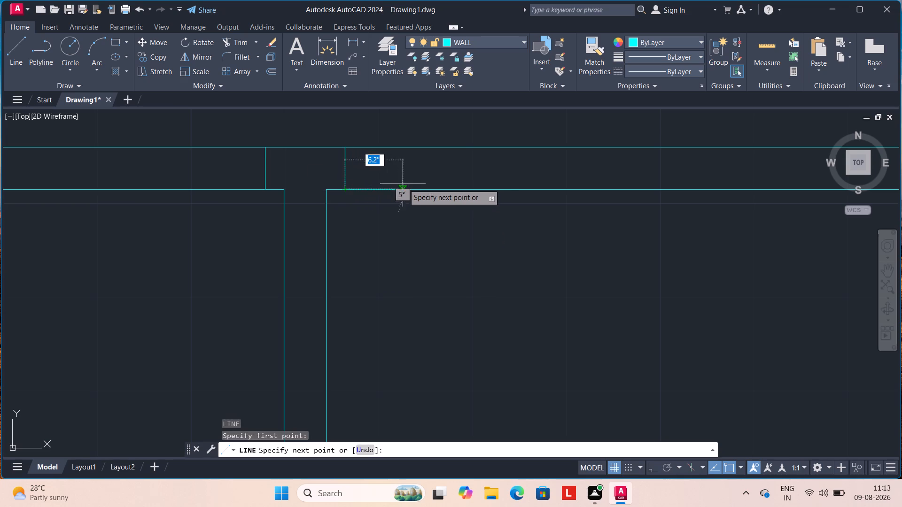
key(6)
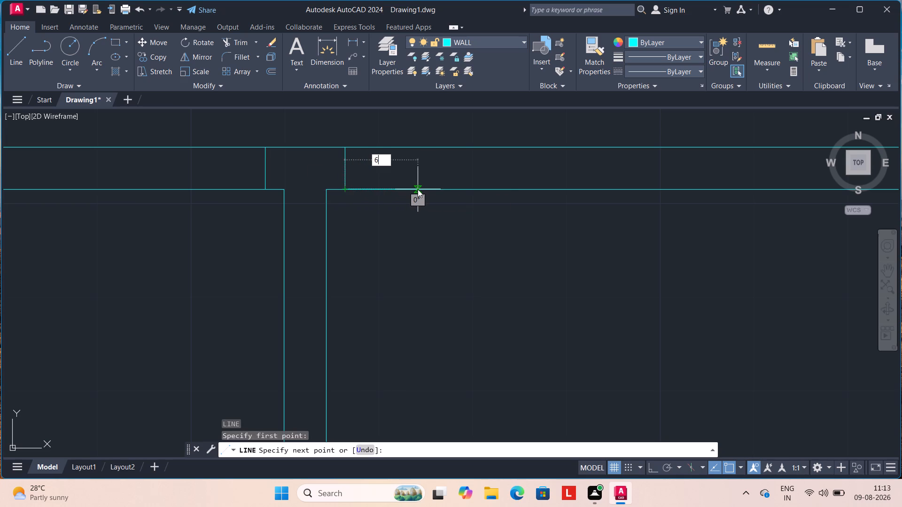
key(shift+quotedbl)
key(Return)
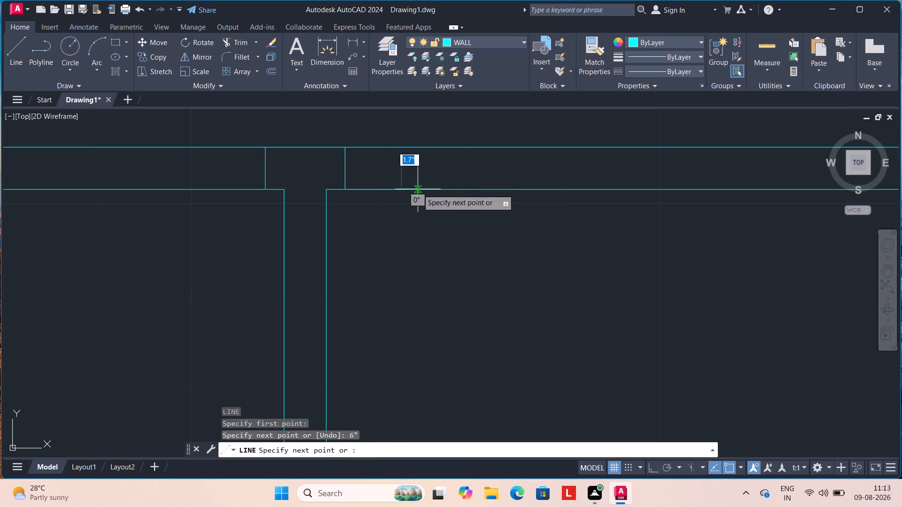
click(404, 146)
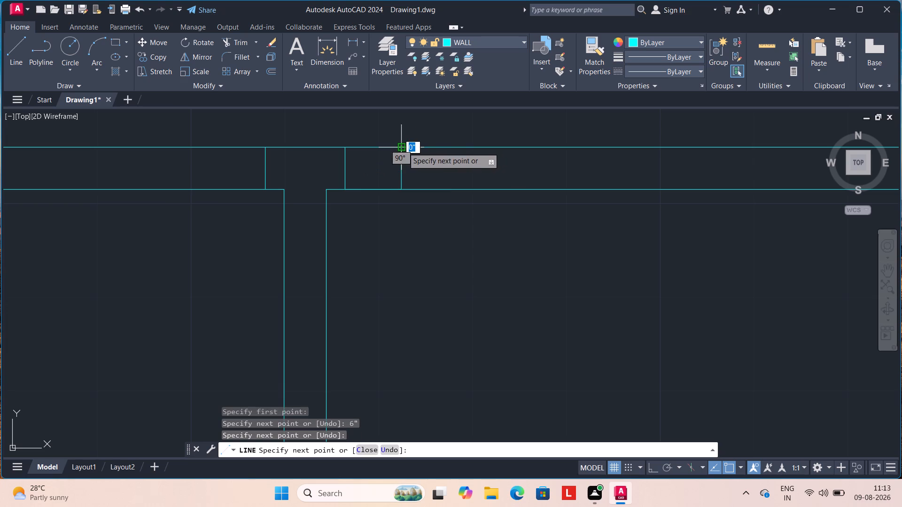
key(Escape)
Erase the 6" guide segment lying along the lower wall line.
scroll(403, 147, up, 2)
scroll(377, 242, up, 2)
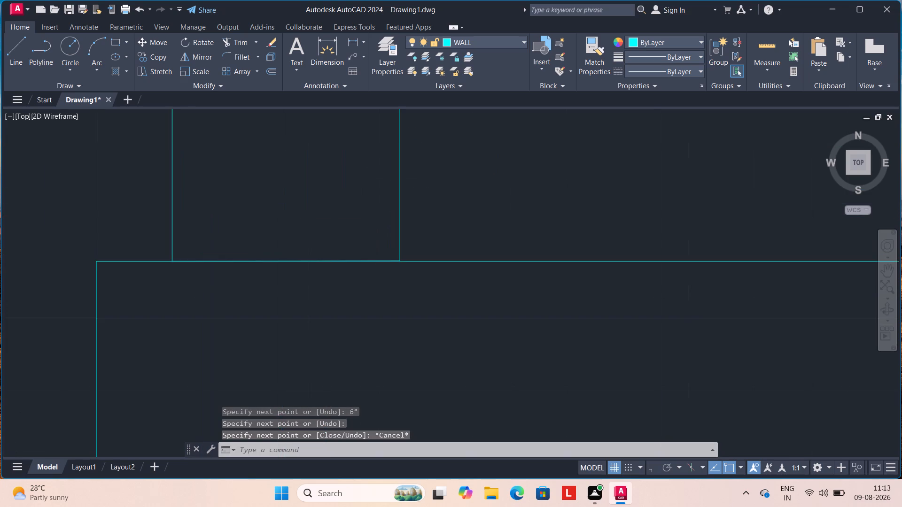
scroll(375, 245, up, 2)
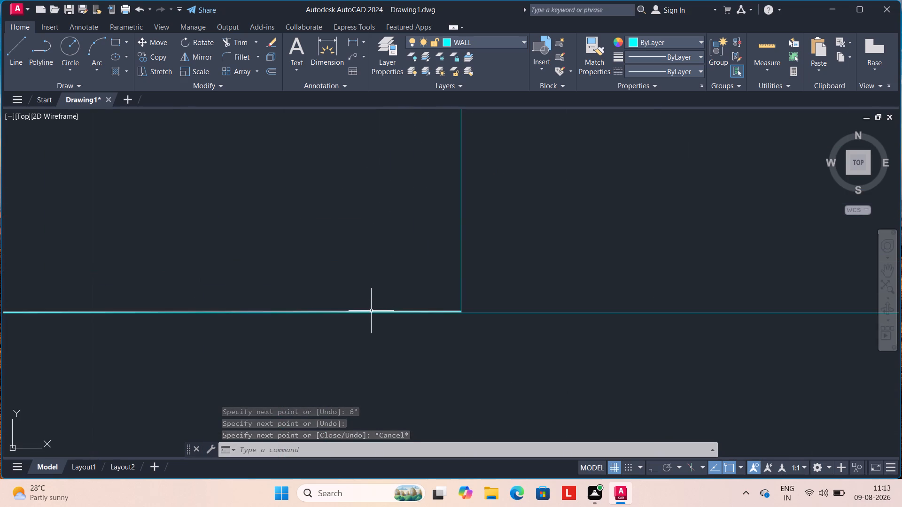
click(371, 311)
key(Delete)
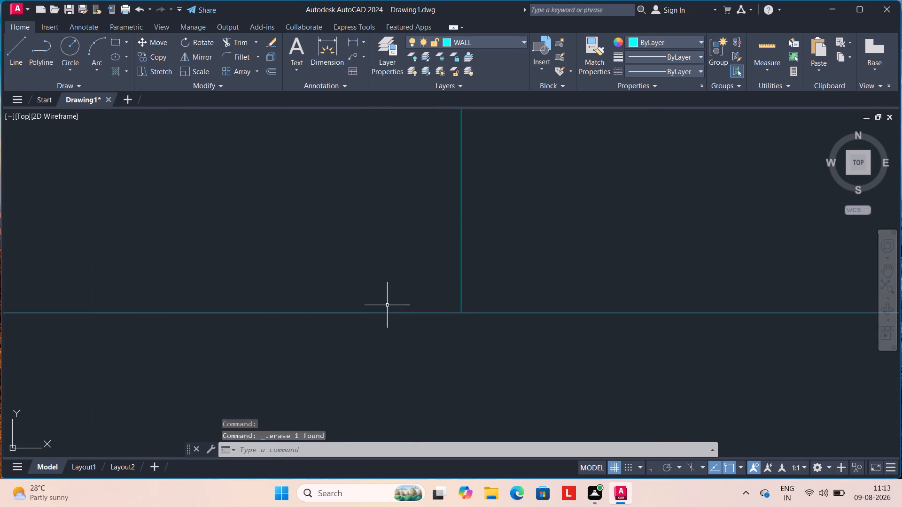
Extend the vertical line at the 6" offset down to the lower wall line.
text(EX)
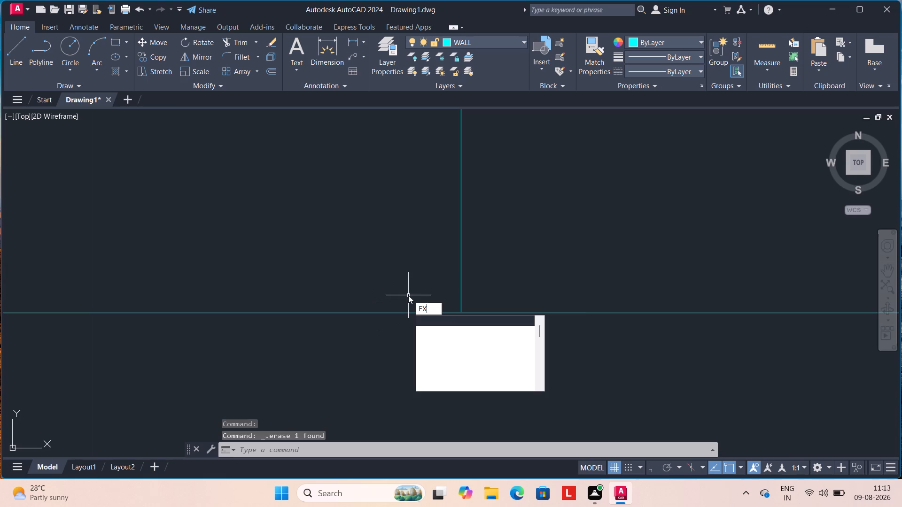
key(Return)
click(462, 268)
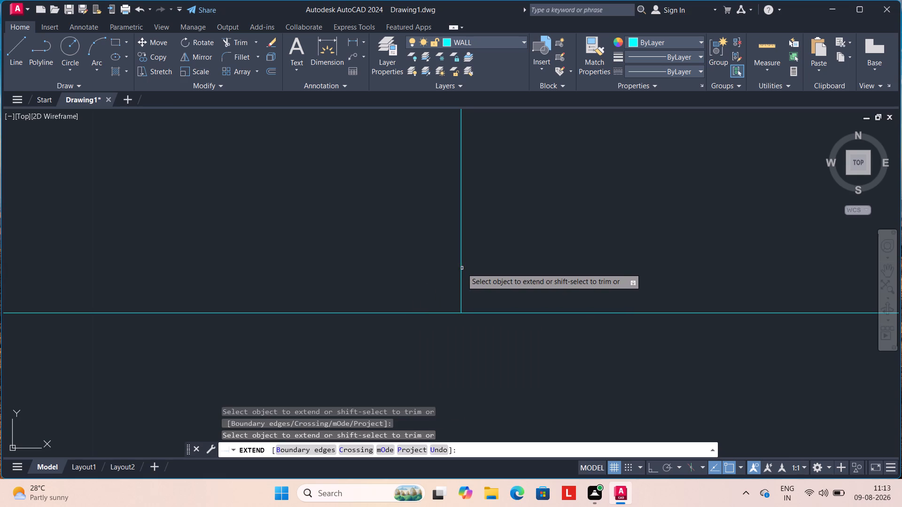
scroll(494, 266, down, 5)
middle_drag(526, 226, 396, 267)
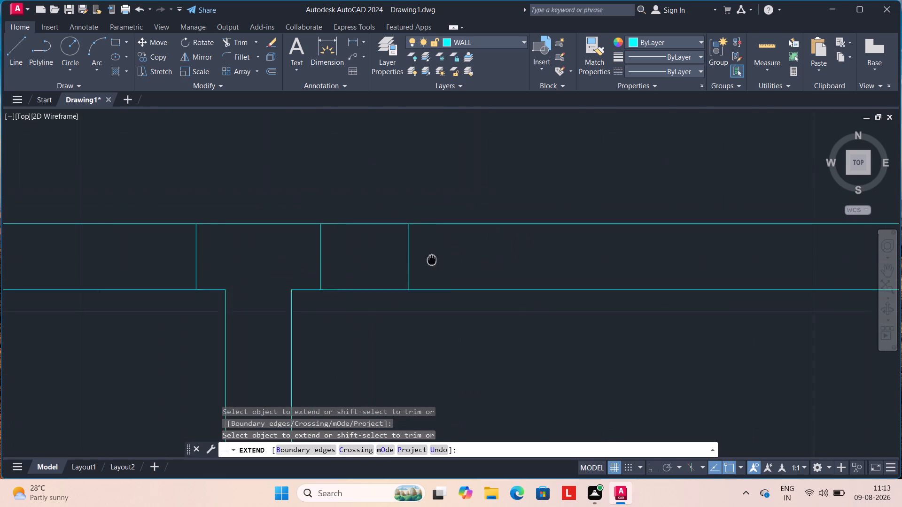
Draw a line 2'6" along the upper wall line from the top of the last jamb line, continuing down to the lower wall line.
middle_drag(396, 267, 361, 276)
key(Escape)
key(Escape)
key(Escape)
key(l)
key(Return)
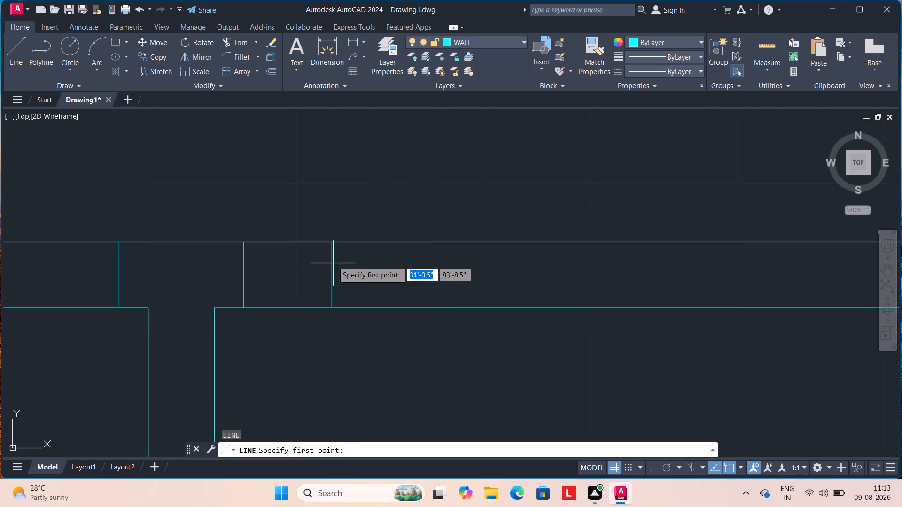
click(332, 242)
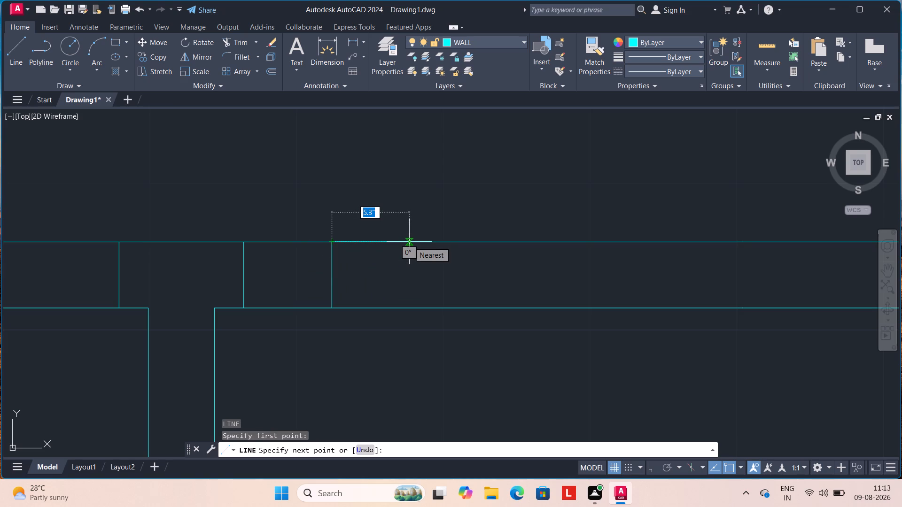
scroll(407, 244, down, 3)
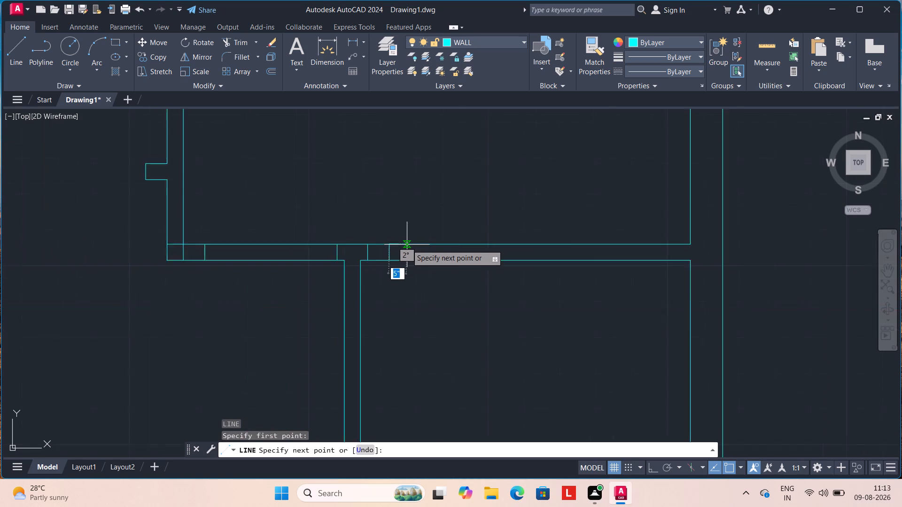
scroll(407, 245, down, 1)
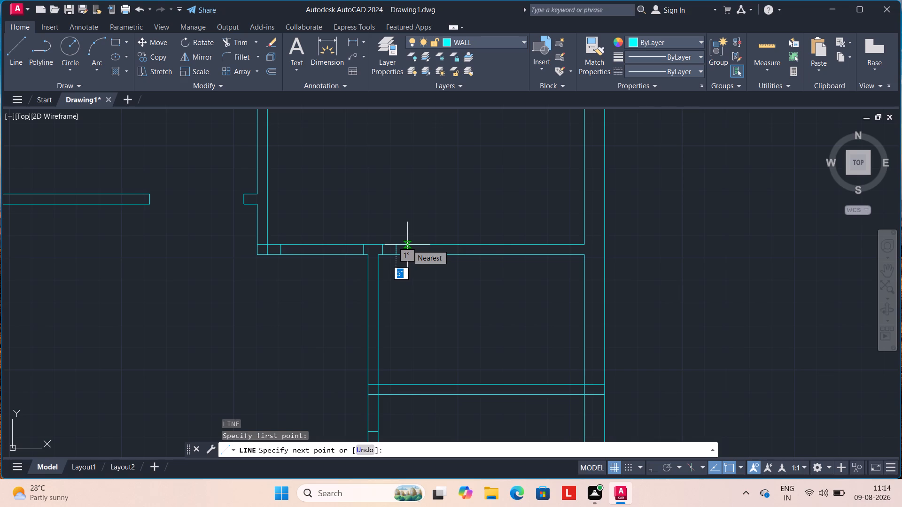
key(2)
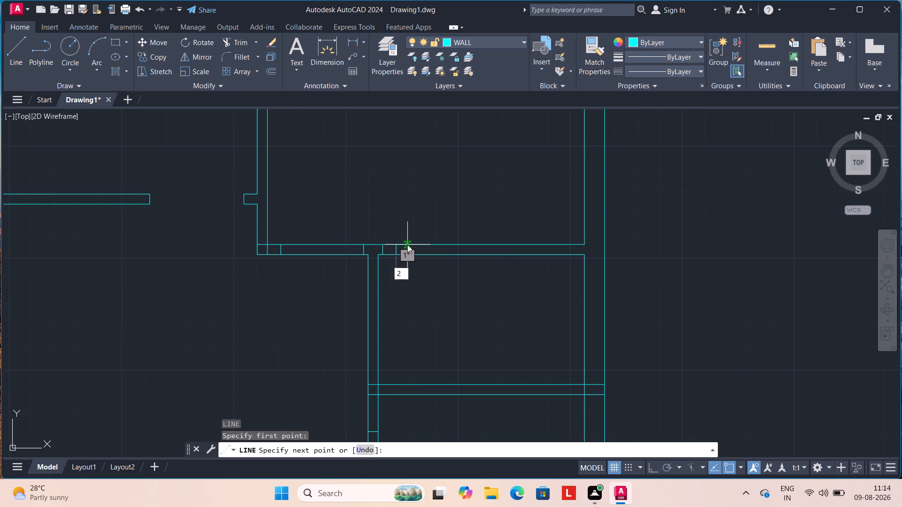
key(apostrophe)
key(6)
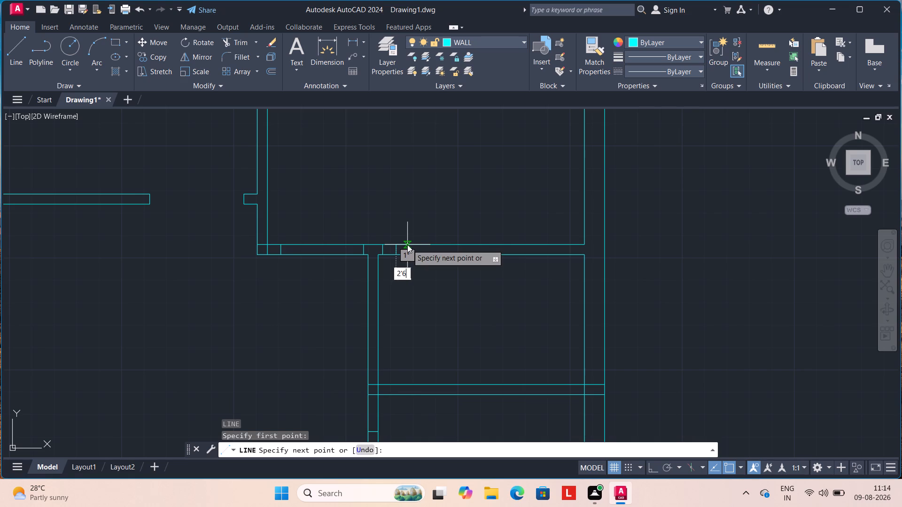
key(shift+quotedbl)
key(Return)
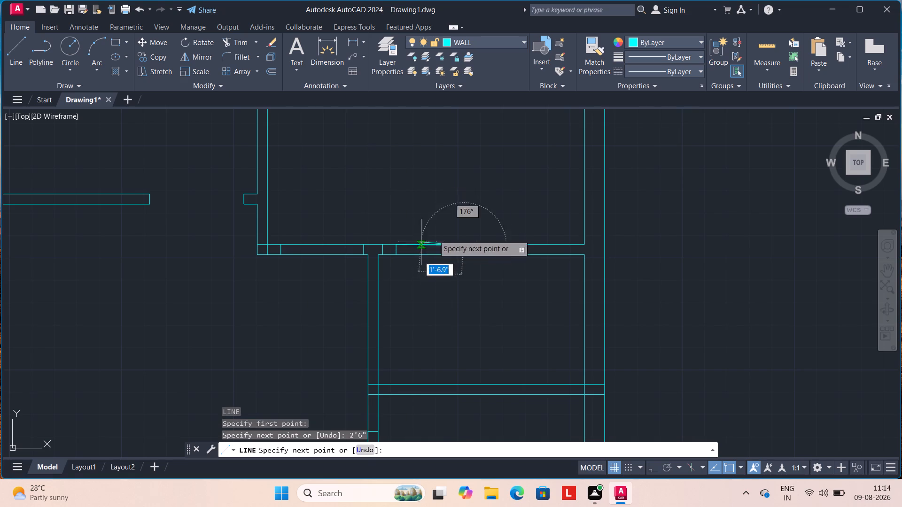
click(464, 256)
key(Escape)
Erase the 2'6" guide segment running along the upper wall line.
scroll(459, 252, up, 3)
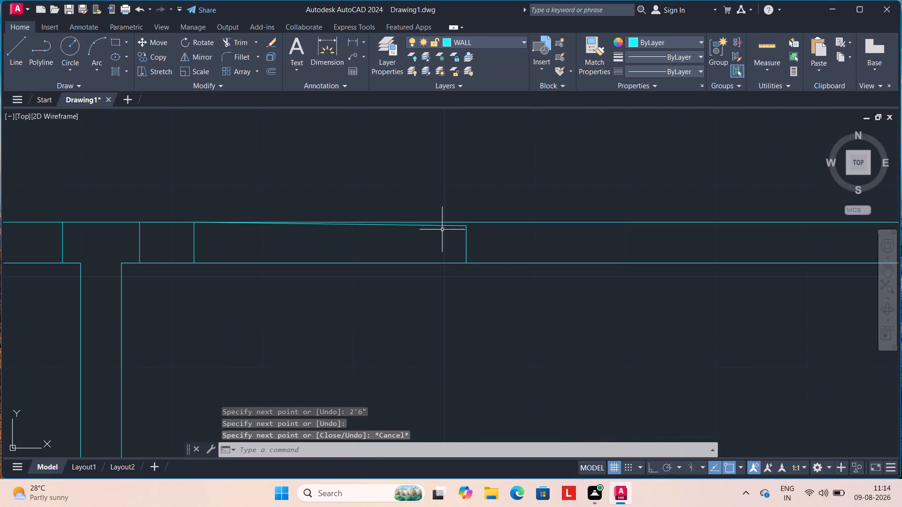
click(441, 226)
key(Delete)
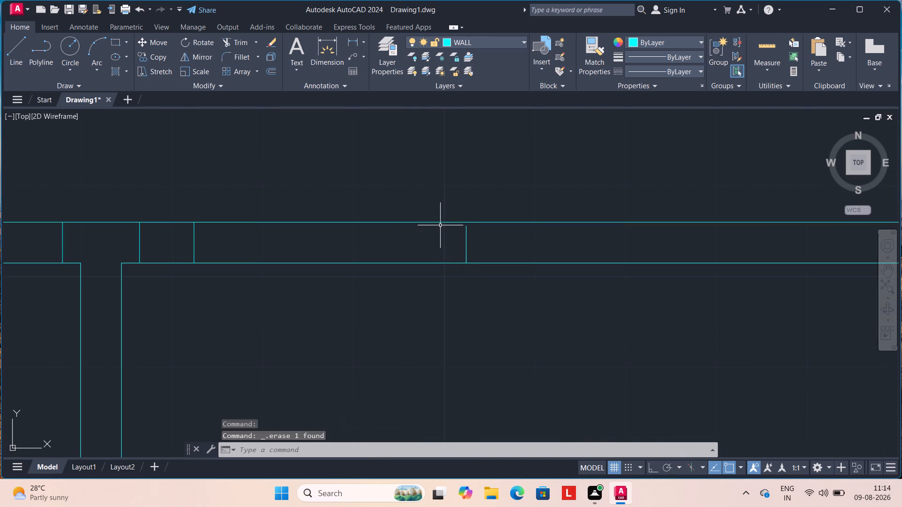
Extend the new vertical jamb line up to the upper wall line.
text(EX)
key(Return)
click(465, 233)
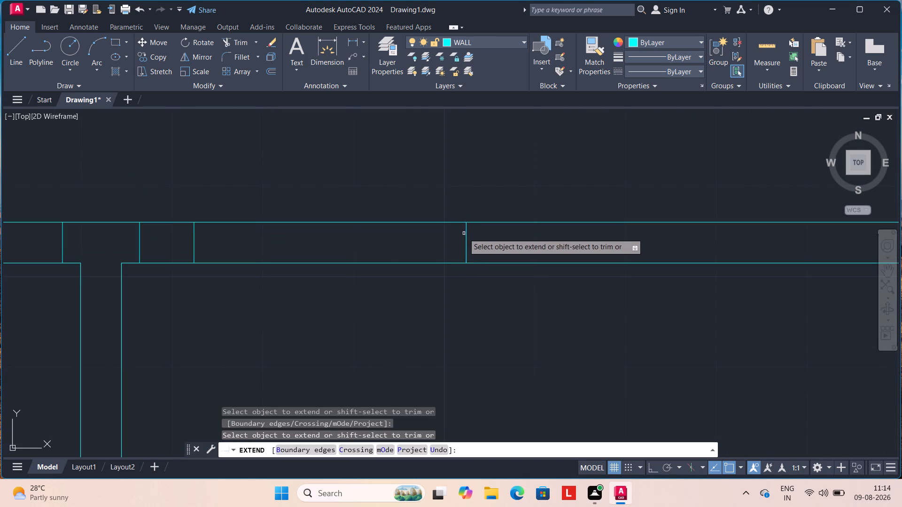
key(Escape)
key(Escape)
Trim both wall lines between the two jamb lines, including the leftover stubs, to open the 2'6" doorway.
text(TR)
key(Return)
drag(355, 196, 354, 198)
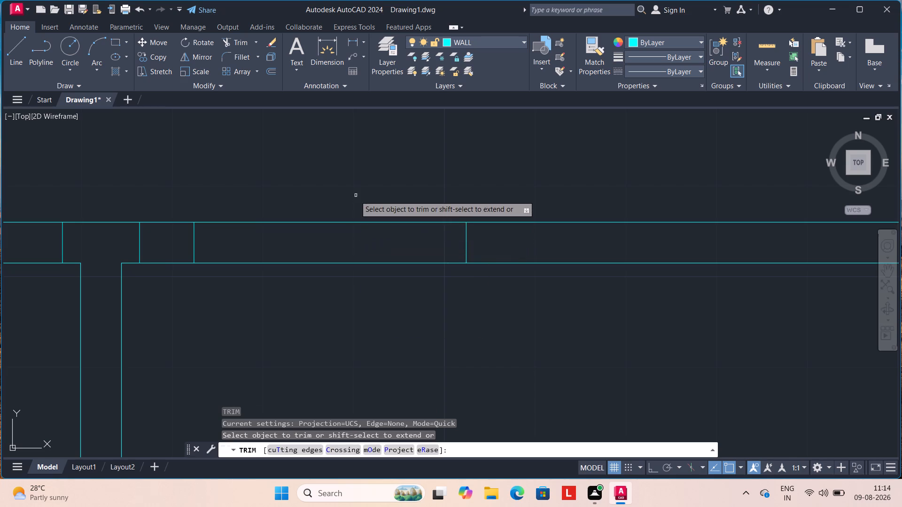
drag(354, 198, 340, 323)
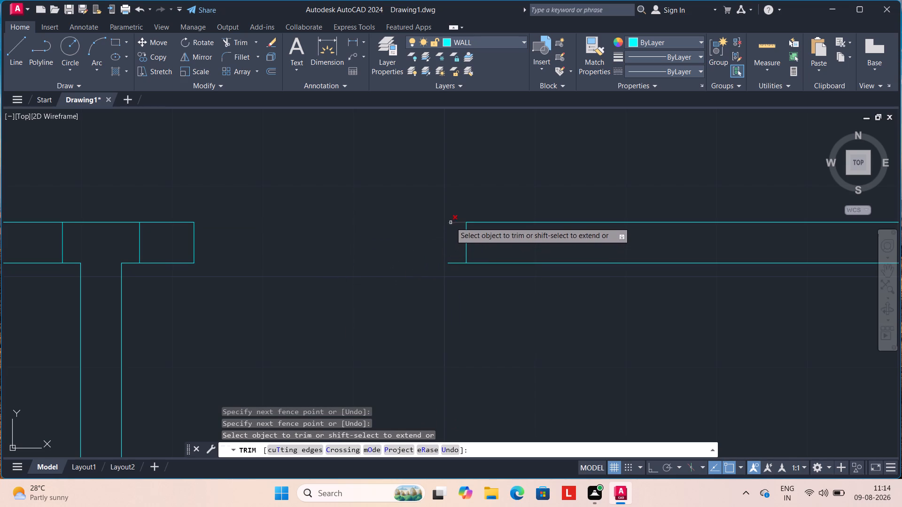
click(451, 222)
click(451, 264)
Trim the overlapping wall lines inside the corner where the doorway wall meets the vertical wall to its west.
scroll(370, 304, down, 2)
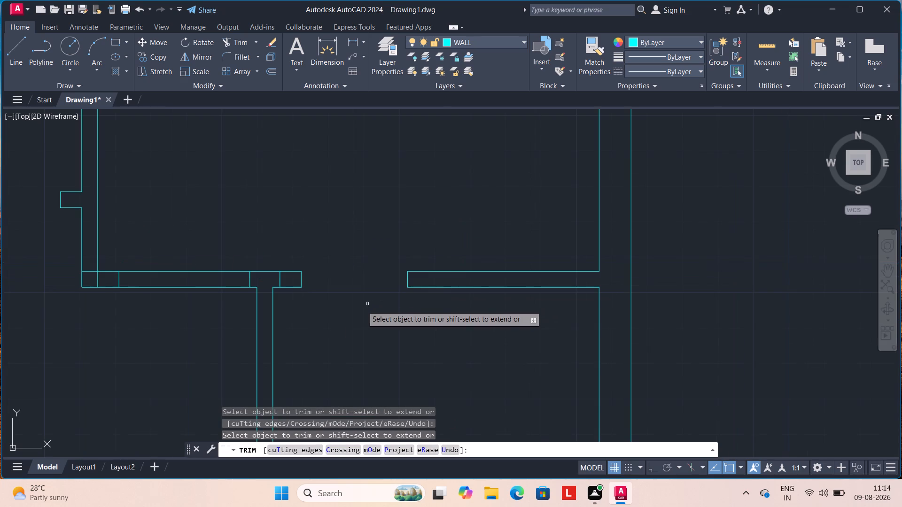
middle_drag(351, 336, 352, 256)
scroll(352, 258, down, 1)
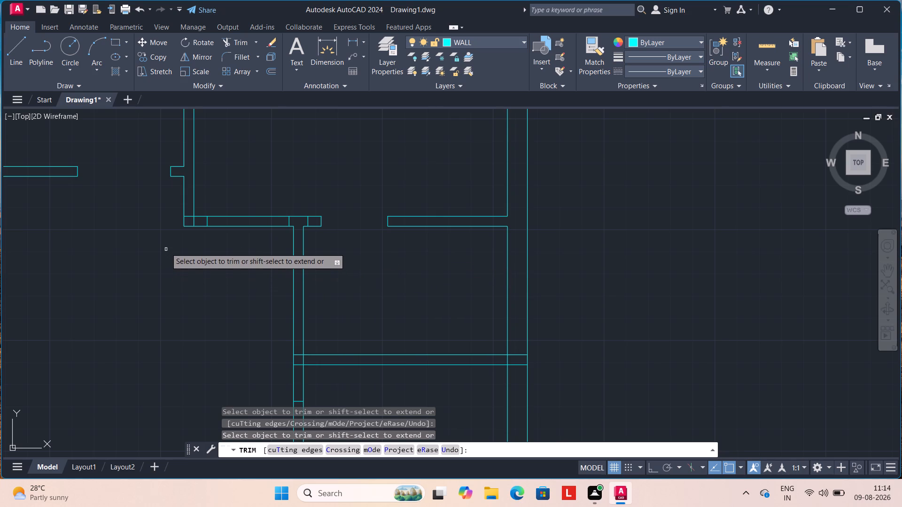
click(187, 216)
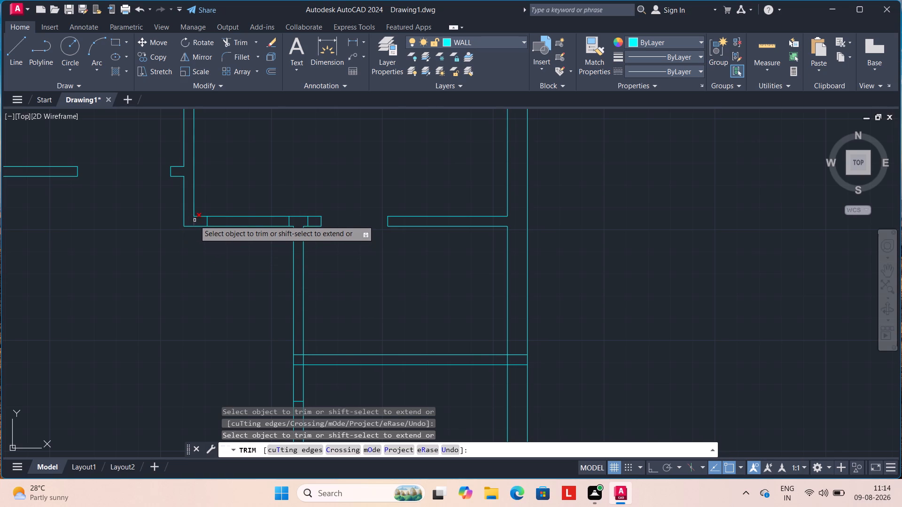
click(194, 220)
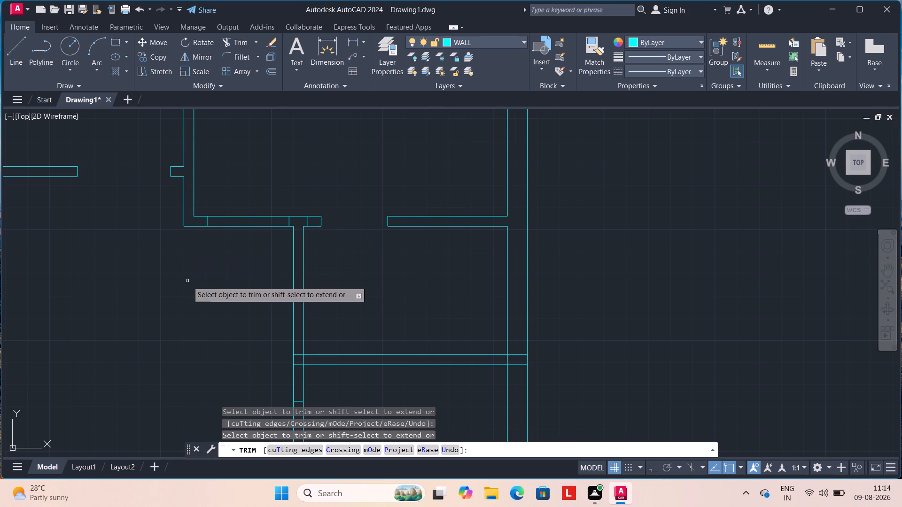
Trim the crossing lines where the horizontal partition south of the new doorway meets the vertical wall on its west end.
scroll(188, 283, down, 1)
middle_drag(188, 320, 190, 272)
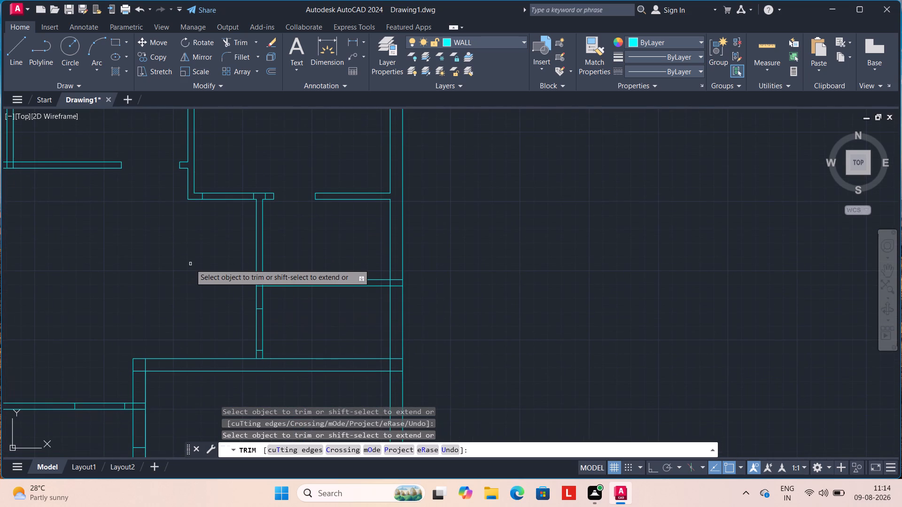
scroll(190, 264, down, 1)
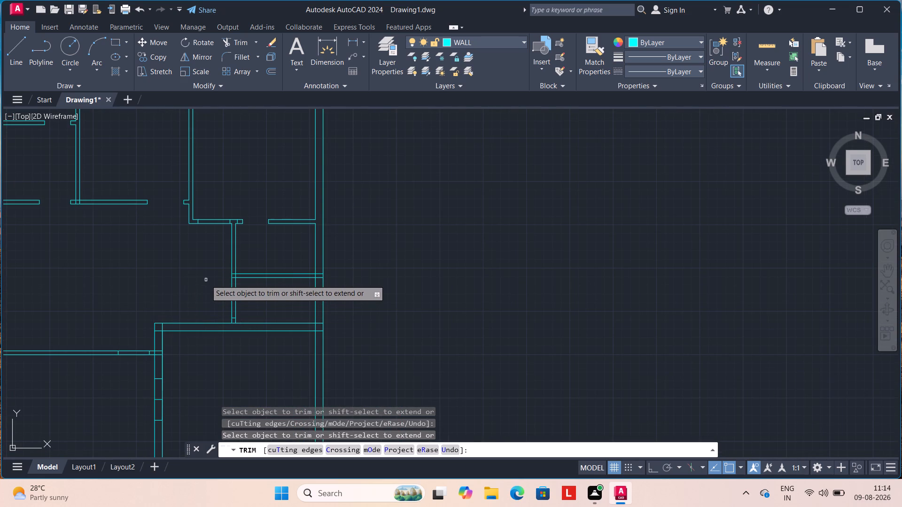
scroll(218, 278, up, 2)
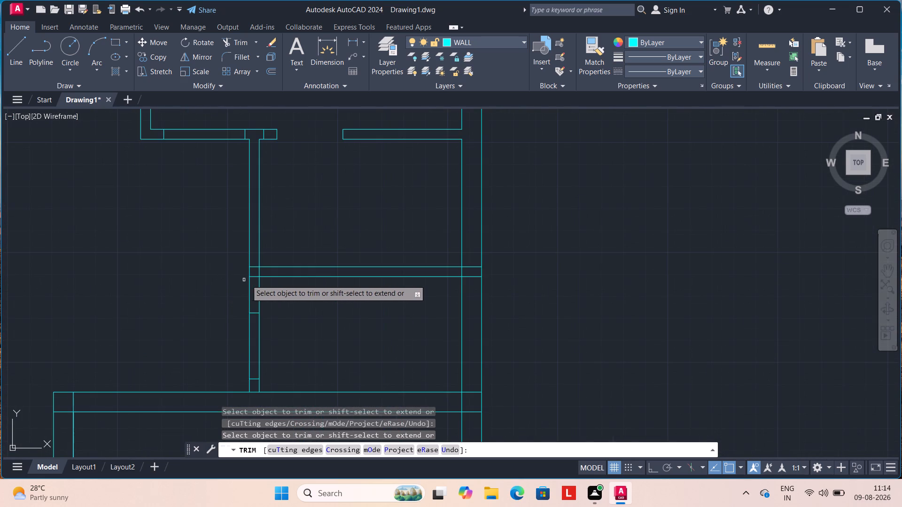
click(254, 277)
click(255, 266)
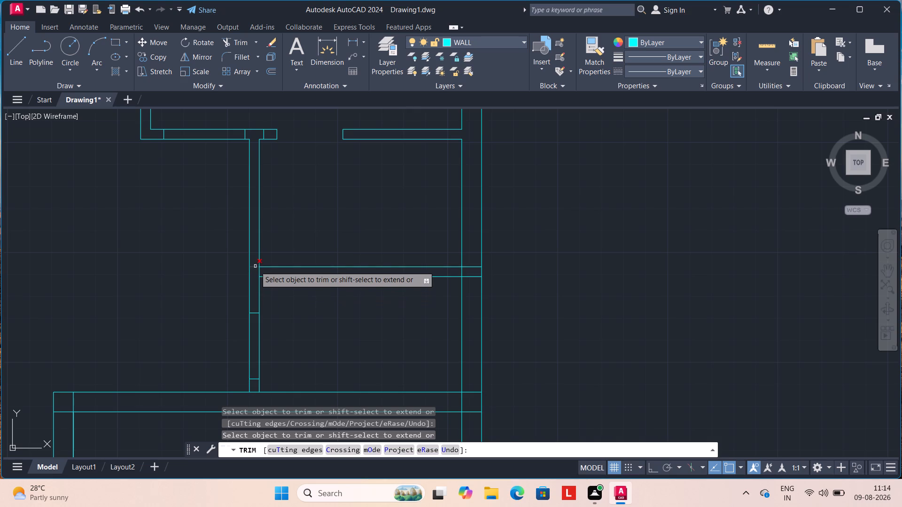
click(260, 270)
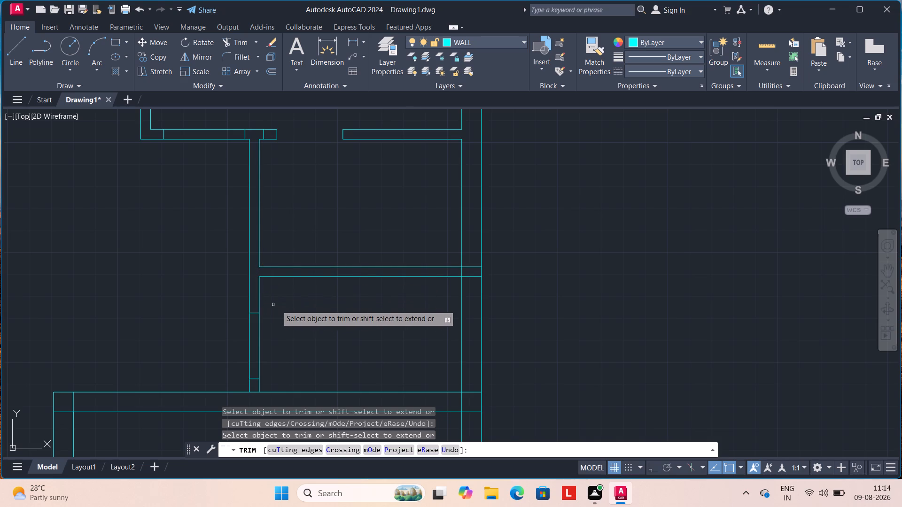
Trim the horizontal wall line crossing the base of that vertical wall.
middle_drag(297, 316, 285, 259)
scroll(286, 281, down, 1)
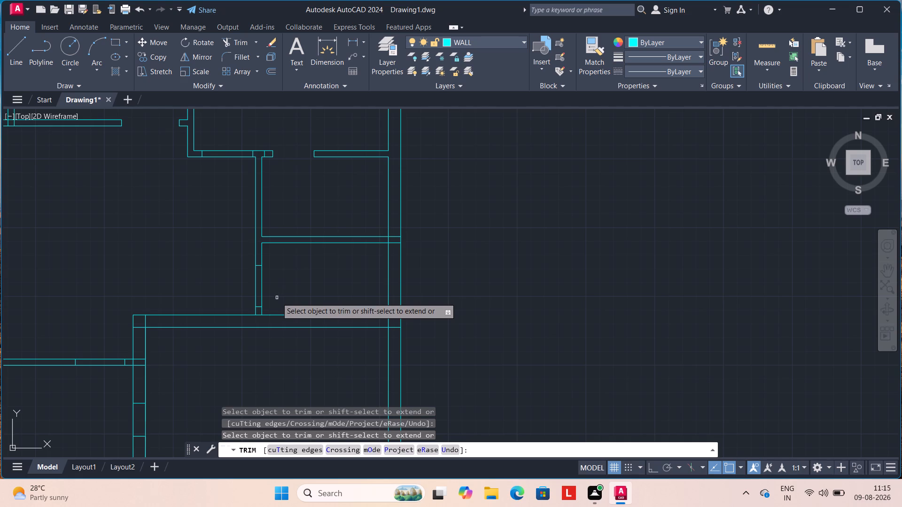
click(258, 314)
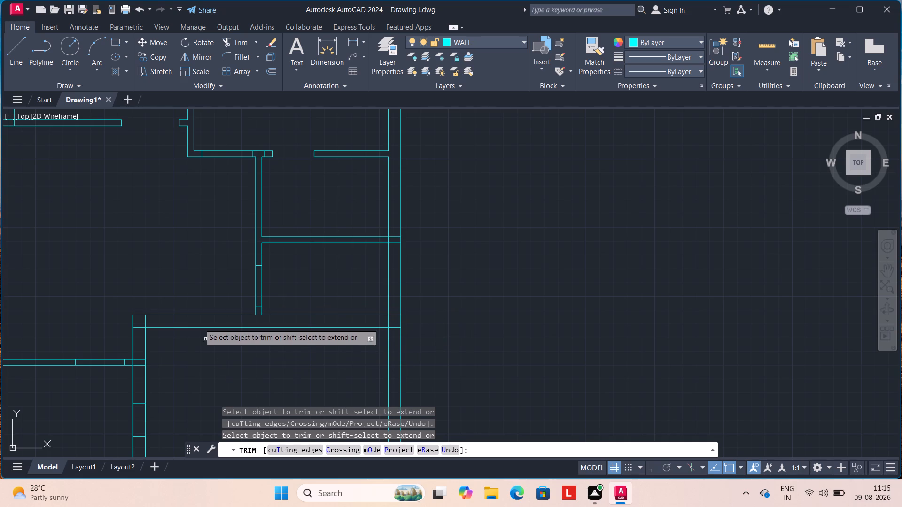
Trim both lines of the vertical wall between its two jamb lines to cut the door opening.
drag(252, 282, 290, 278)
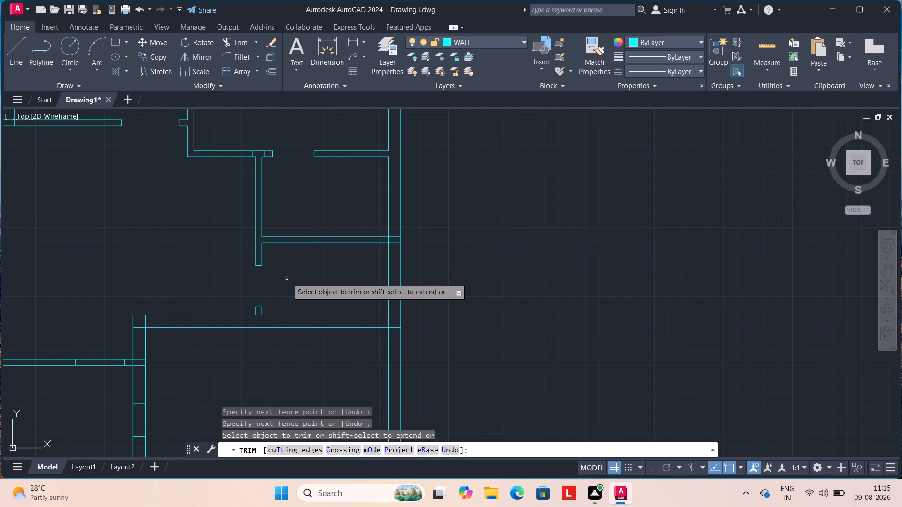
Trim the crossing lines where the horizontal partition meets the east outer wall to form a clean T-junction.
scroll(443, 318, down, 1)
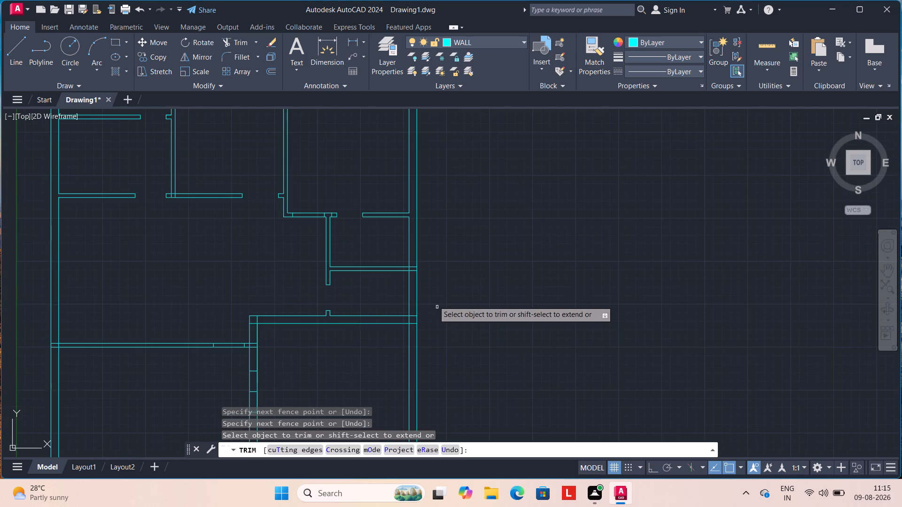
scroll(431, 293, up, 1)
click(399, 257)
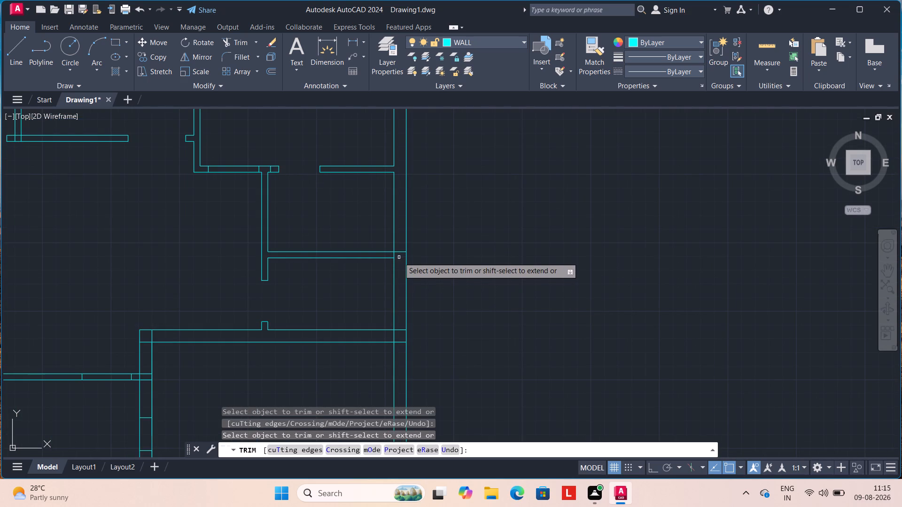
click(399, 253)
scroll(394, 254, up, 2)
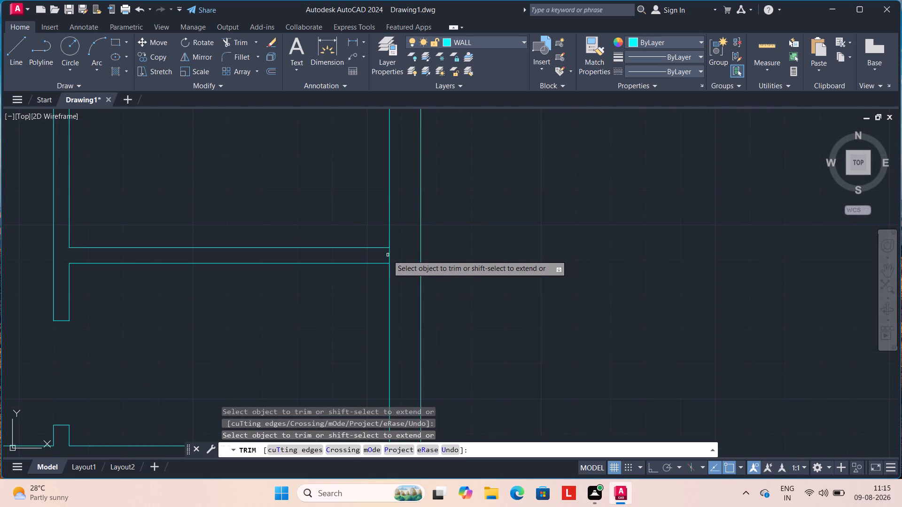
click(388, 255)
click(389, 255)
click(390, 256)
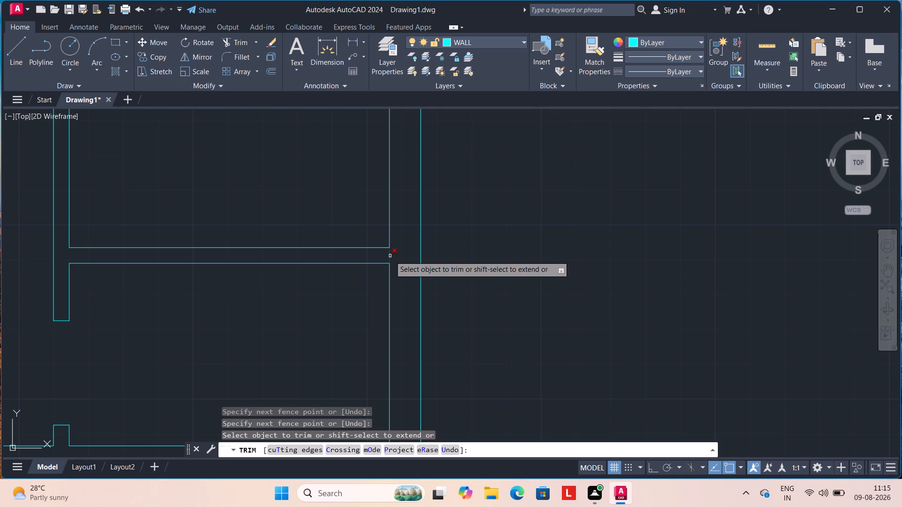
Trim the crossing lines where the thicker horizontal wall below the partition meets the east outer wall.
scroll(395, 265, down, 2)
middle_drag(428, 322, 429, 319)
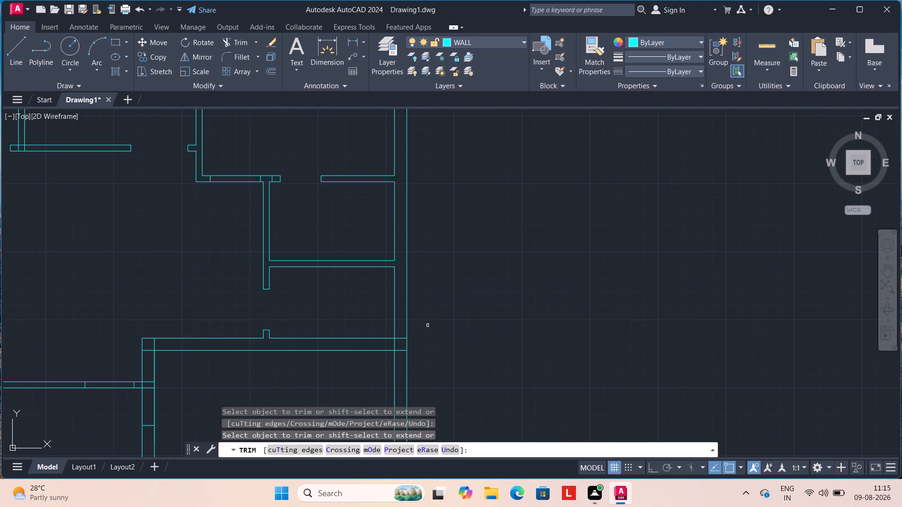
middle_drag(429, 319, 432, 263)
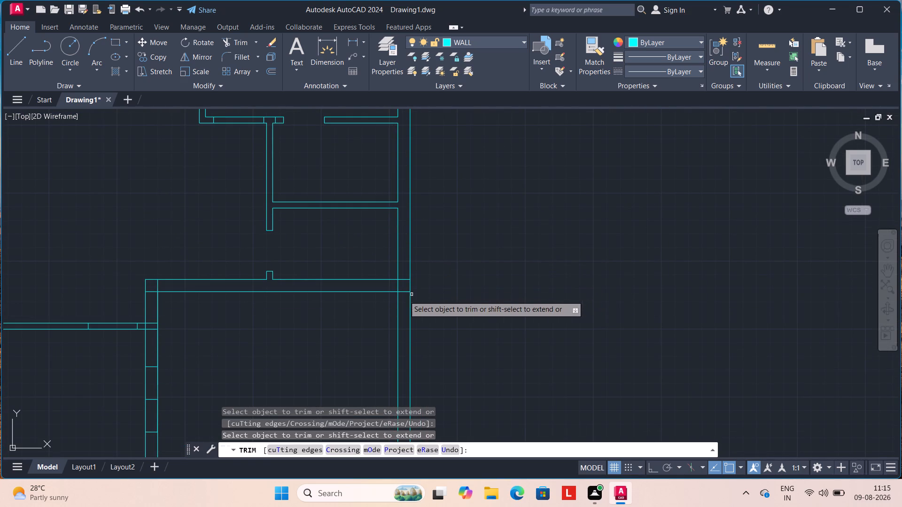
click(403, 292)
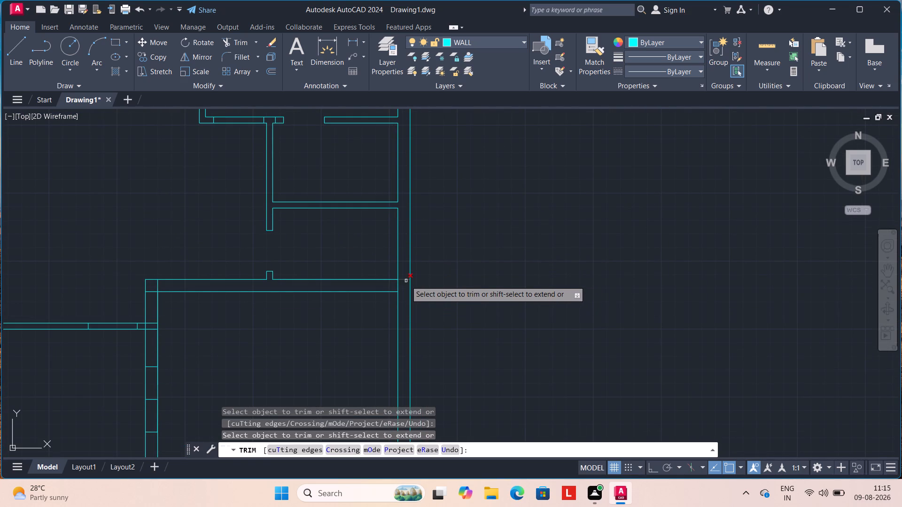
click(406, 280)
click(399, 284)
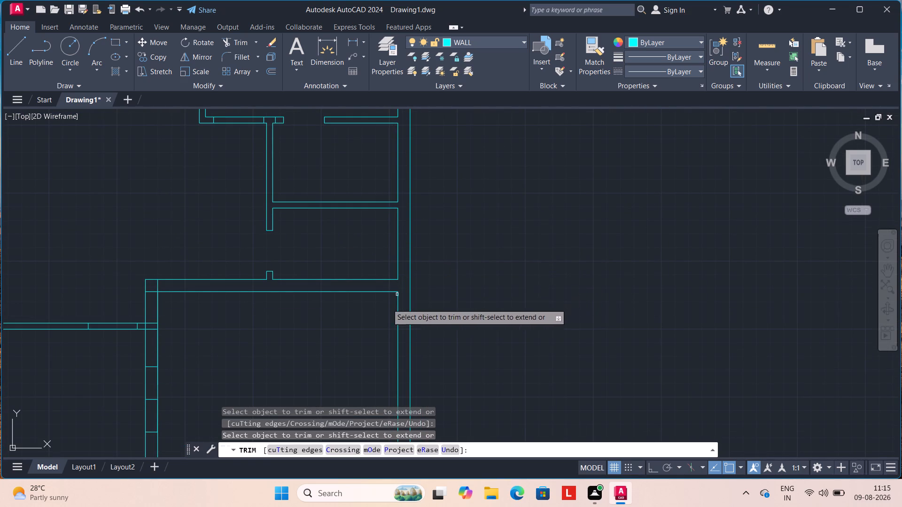
Trim the overlapping lines at the northwest corner of the southeast room to leave a clean wall corner.
middle_drag(268, 337, 300, 308)
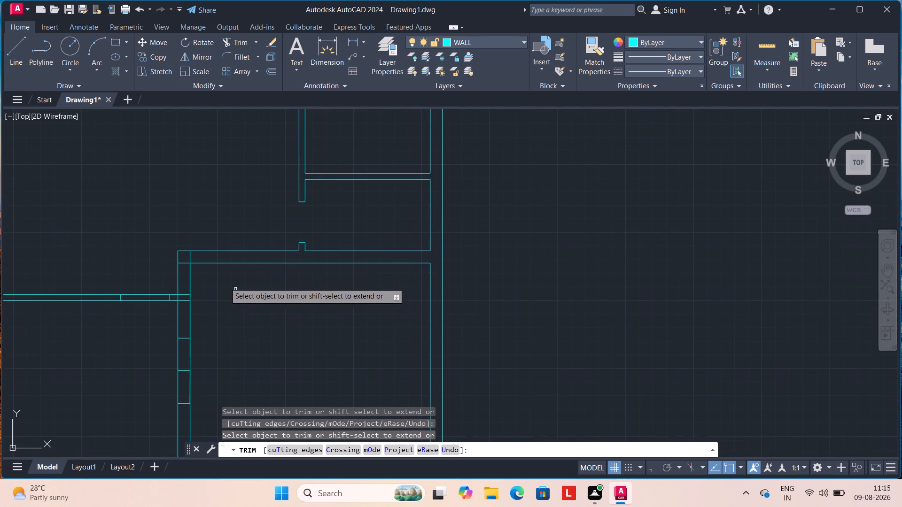
click(184, 264)
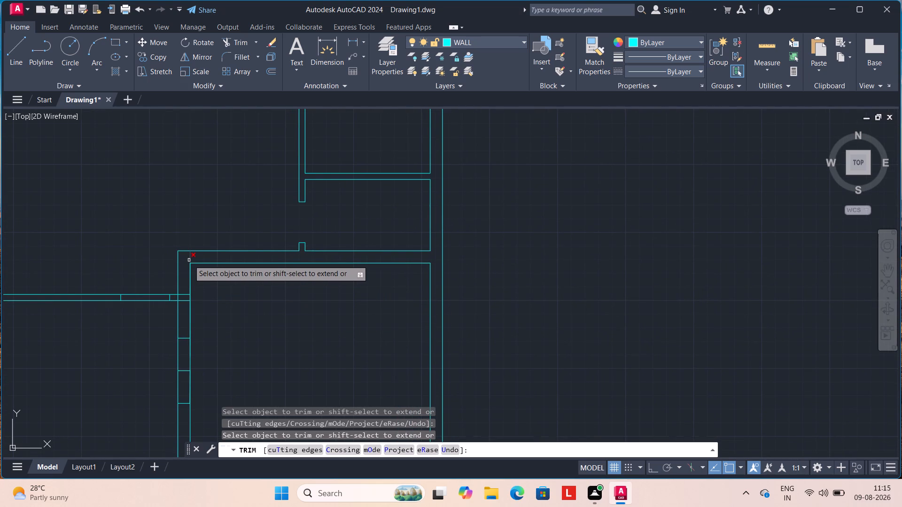
click(189, 260)
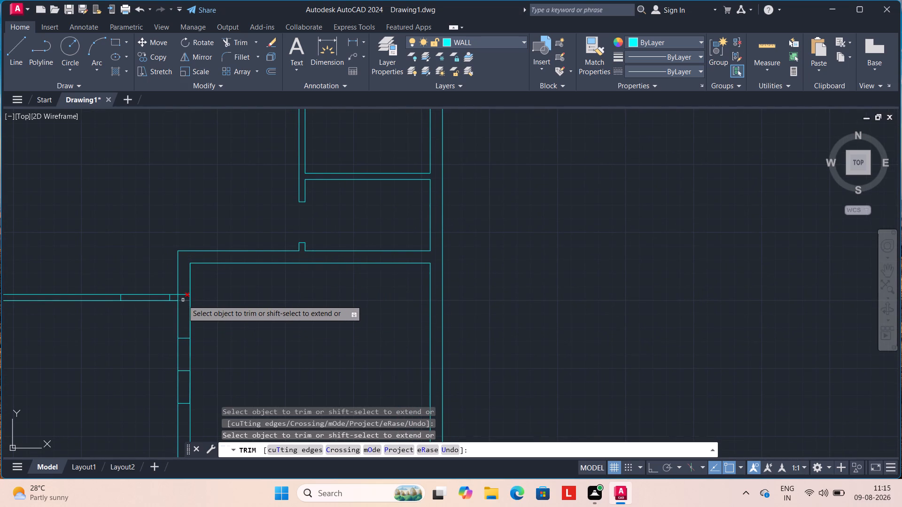
Trim the crossing lines where the long horizontal partition meets the southeast room's west wall to form a clean T-junction.
click(183, 300)
click(186, 294)
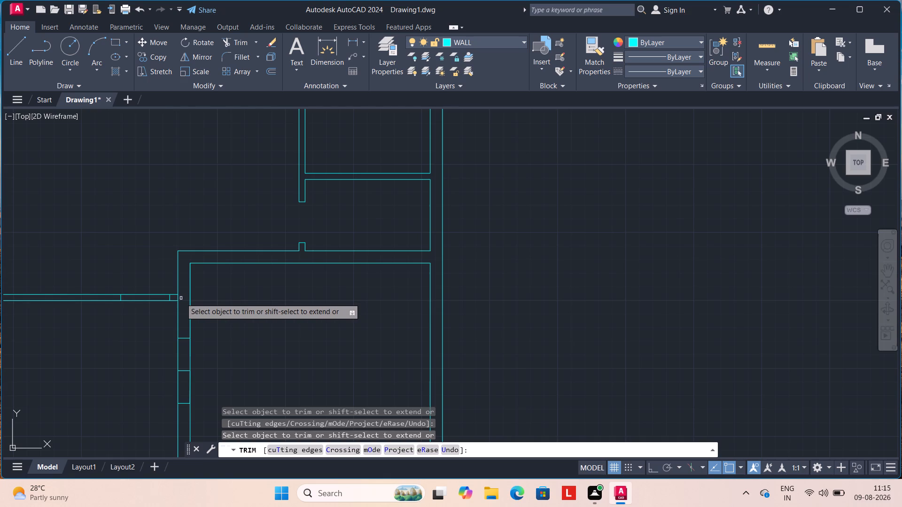
click(179, 298)
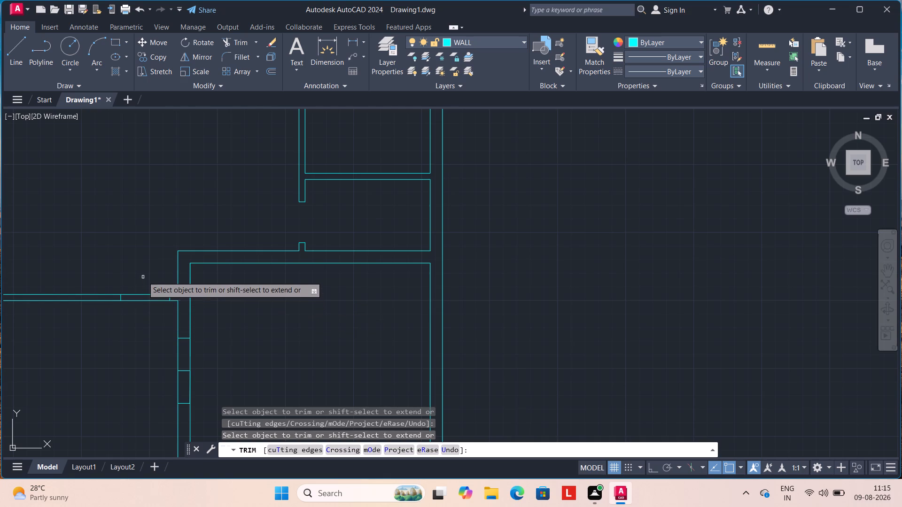
Trim both lines of the horizontal partition between its jamb lines, just west of the southeast room, to cut the door opening.
scroll(135, 282, down, 1)
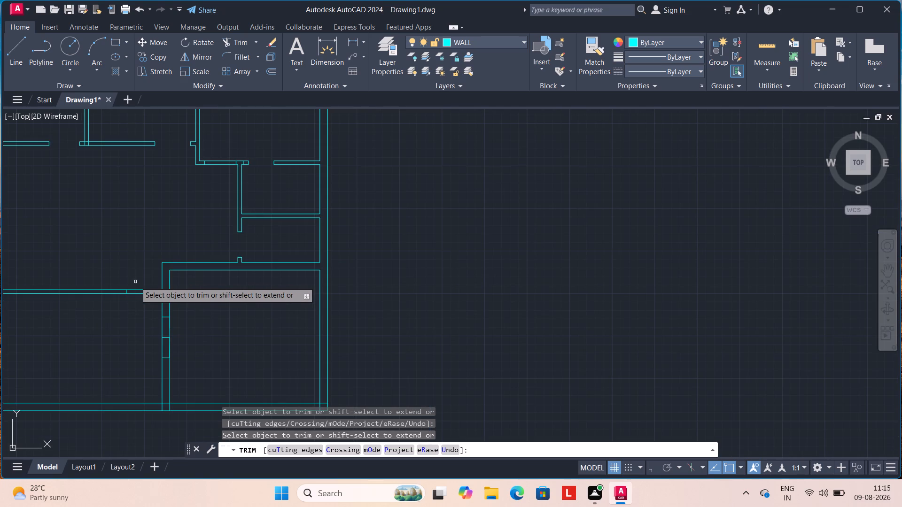
drag(136, 281, 136, 316)
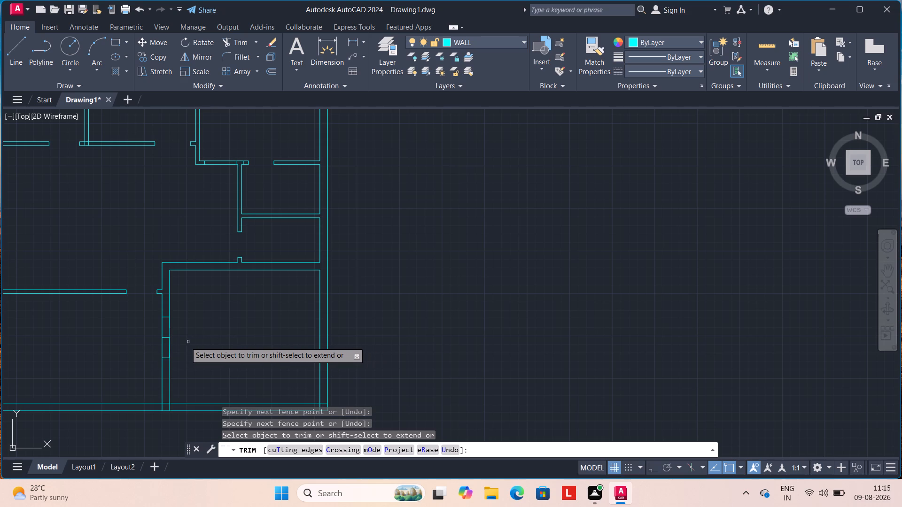
Trim the southeast room's west wall lines on both sides of the middle jamb line to open the wall between the outer jambs.
drag(150, 346, 194, 346)
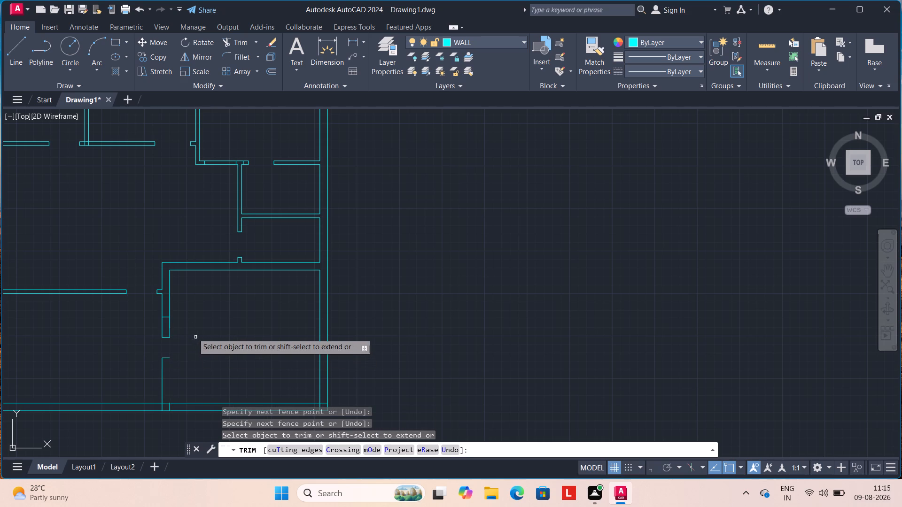
drag(182, 326, 143, 327)
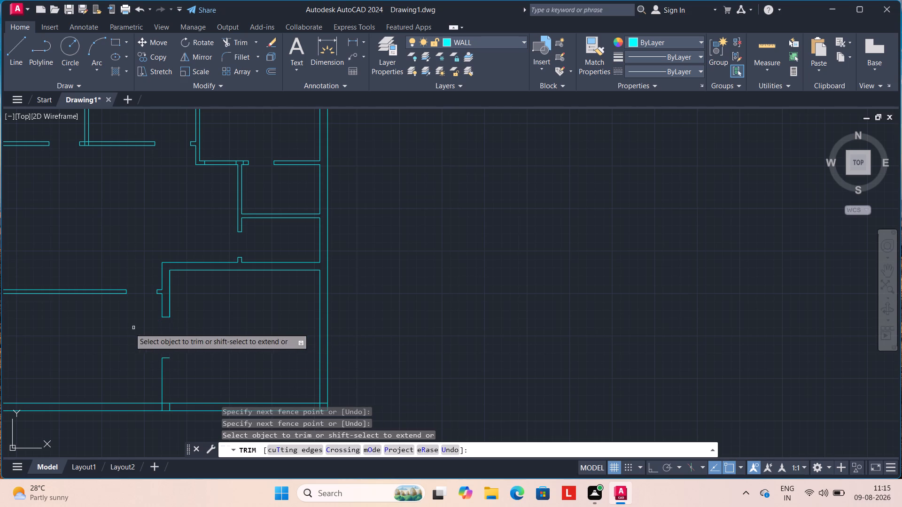
Trim the overlapping inner wall lines at the southeast corner of the building's outer wall.
scroll(214, 336, down, 1)
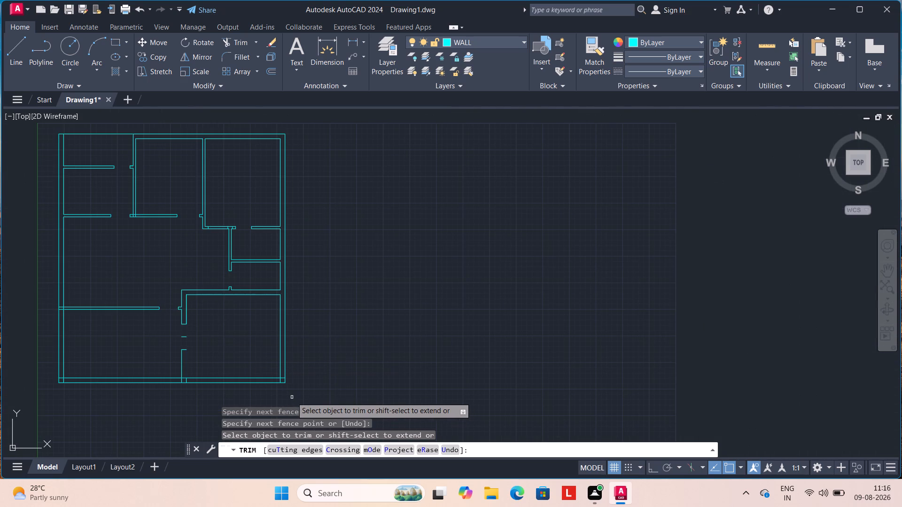
scroll(291, 397, up, 2)
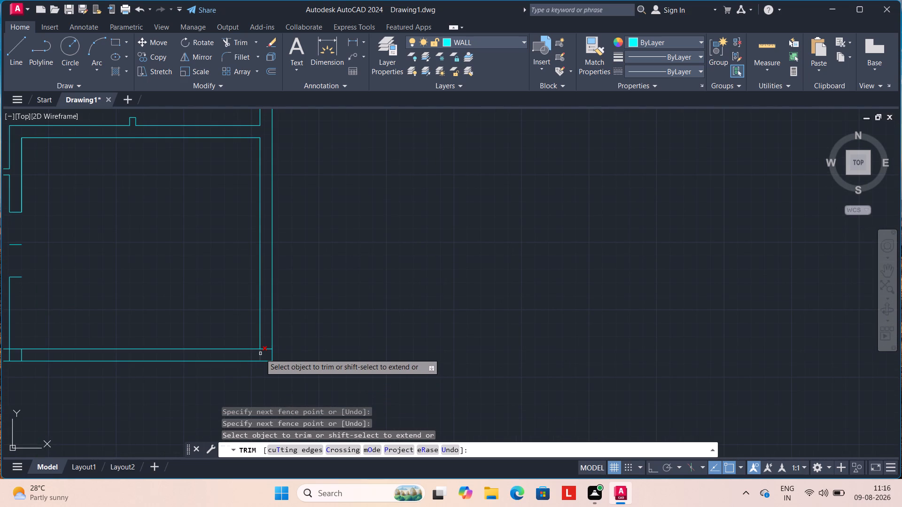
click(260, 353)
click(265, 350)
Trim the crossing lines where the long horizontal partition meets the west outer wall to form a clean T-junction.
middle_drag(99, 376, 100, 376)
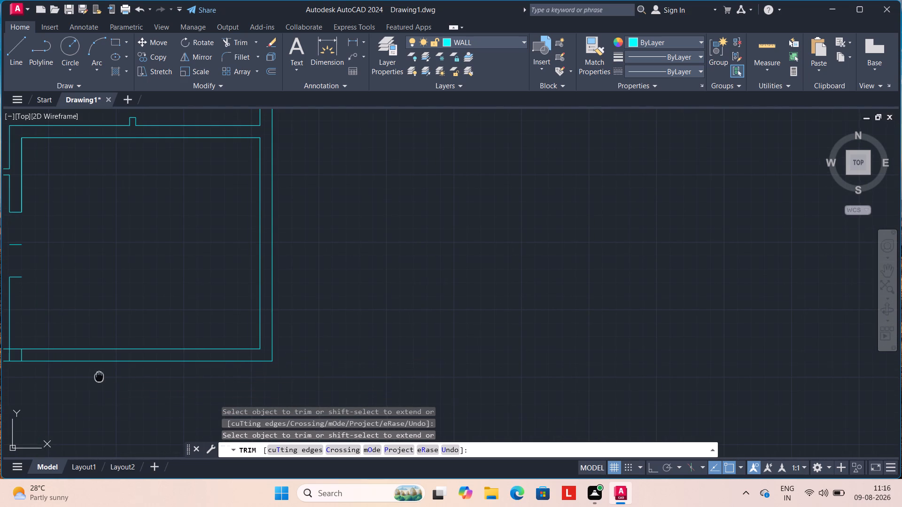
middle_drag(100, 376, 249, 360)
middle_drag(168, 362, 200, 360)
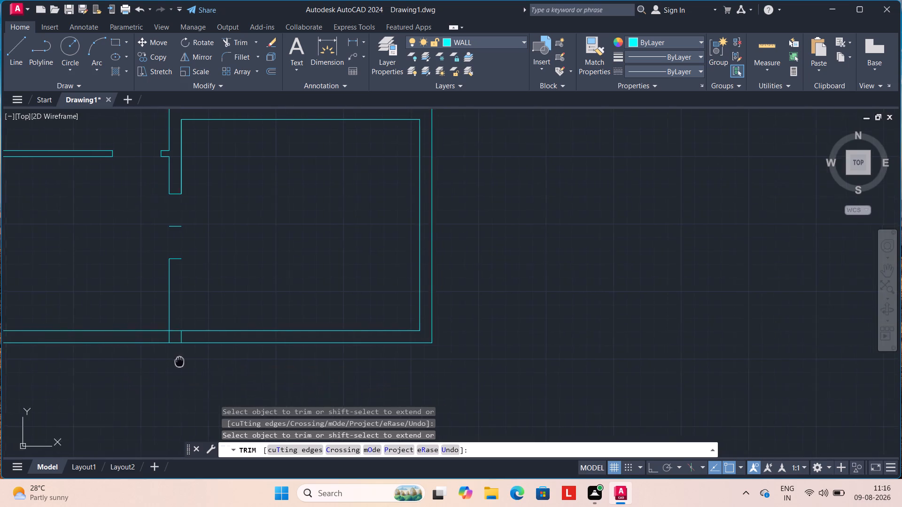
middle_drag(200, 360, 406, 354)
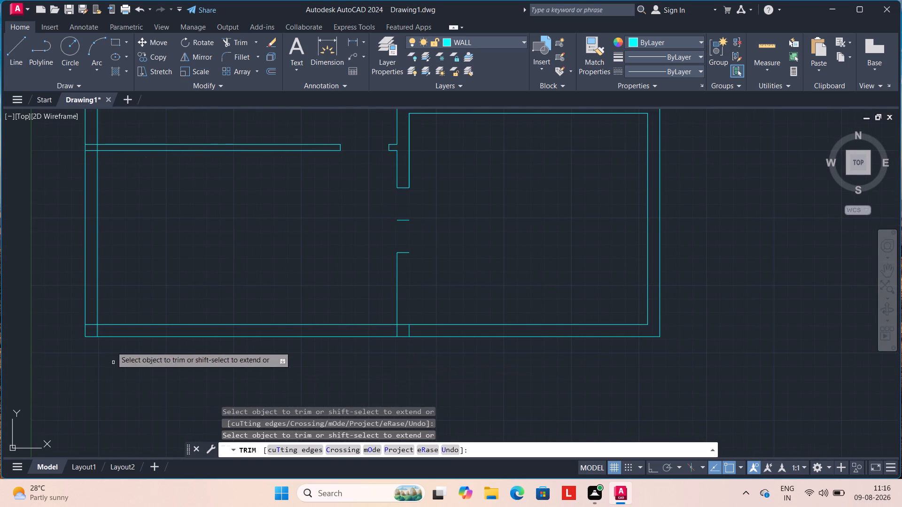
click(87, 150)
click(92, 145)
scroll(92, 146, up, 2)
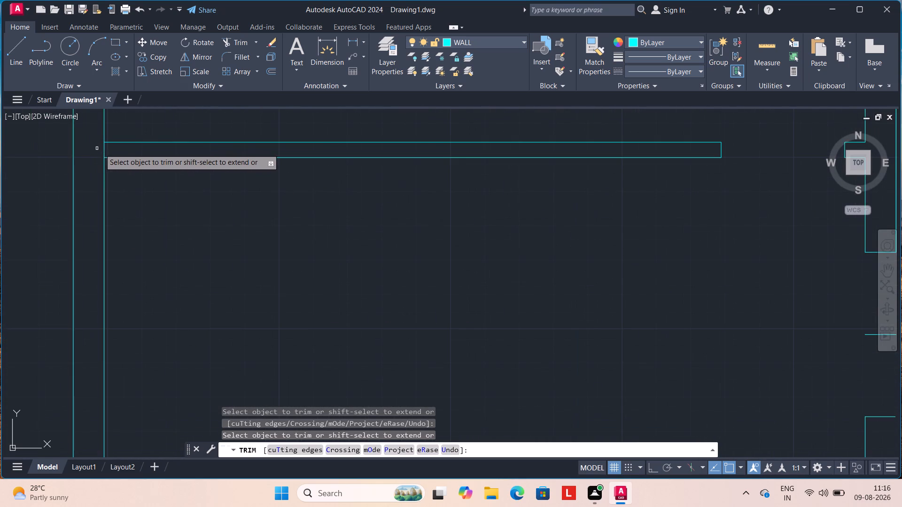
click(104, 149)
Trim the overlapping inner wall lines at the southwest corner of the outer wall and end the Trim command.
middle_drag(136, 261, 160, 178)
middle_drag(174, 283, 186, 161)
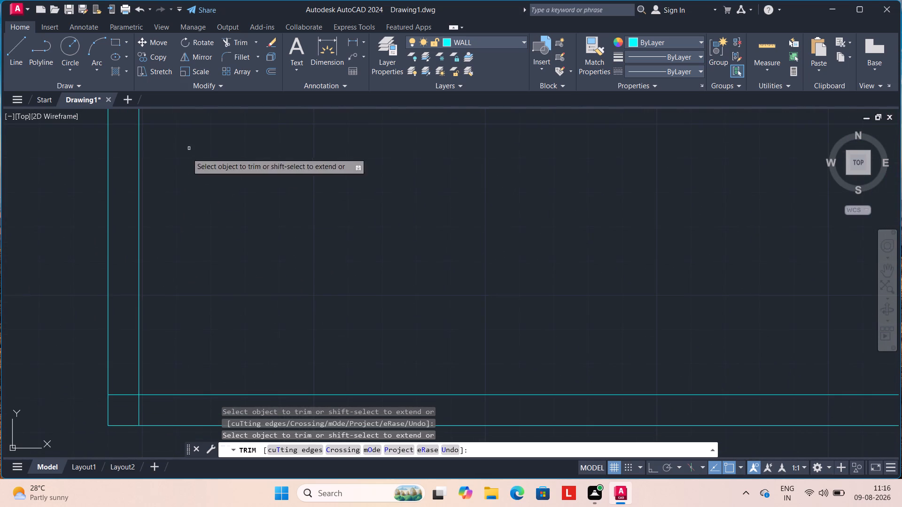
drag(124, 393, 124, 399)
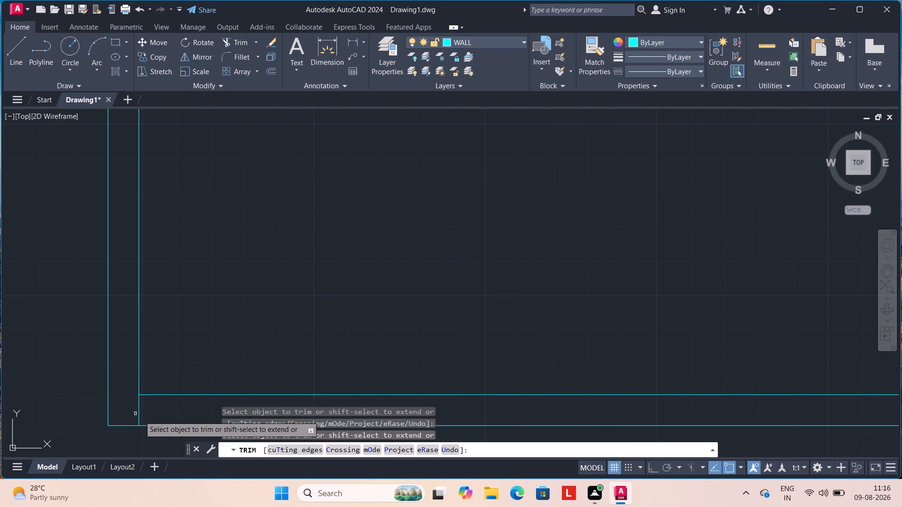
click(137, 412)
click(141, 412)
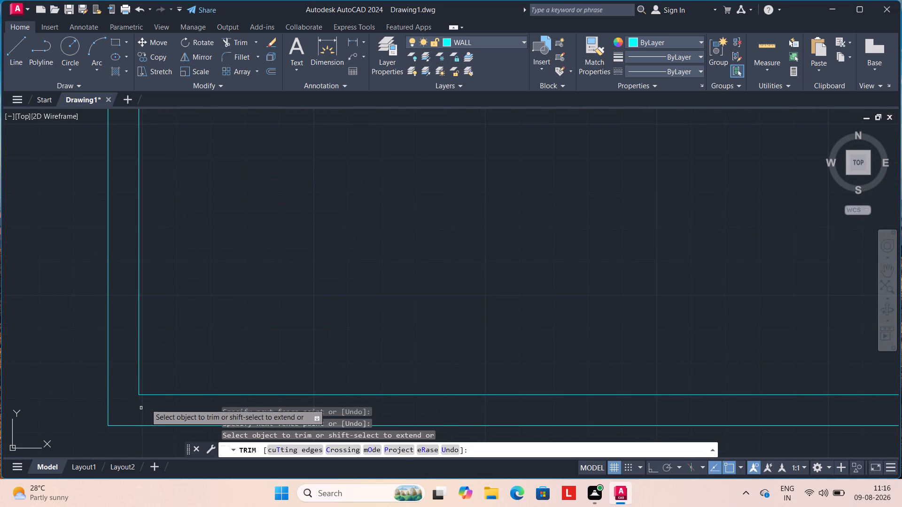
scroll(233, 326, down, 4)
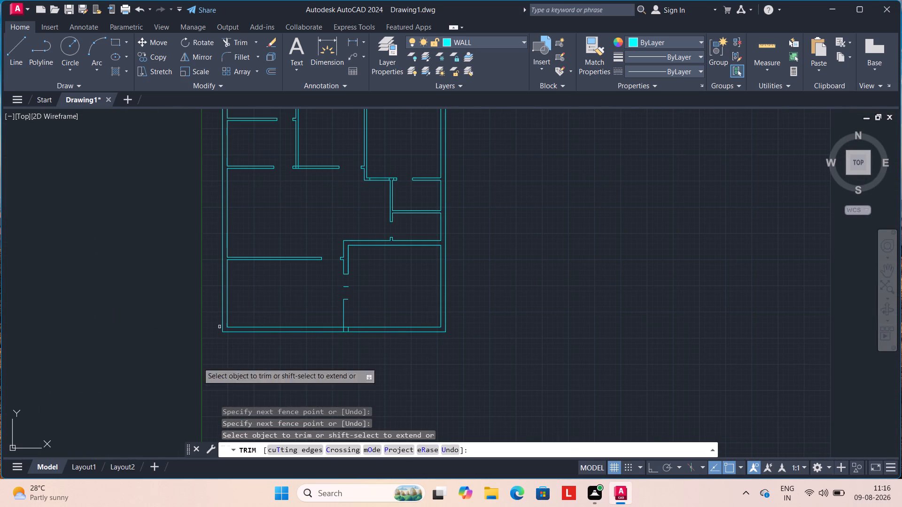
key(Escape)
key(Escape)
key(Escape)
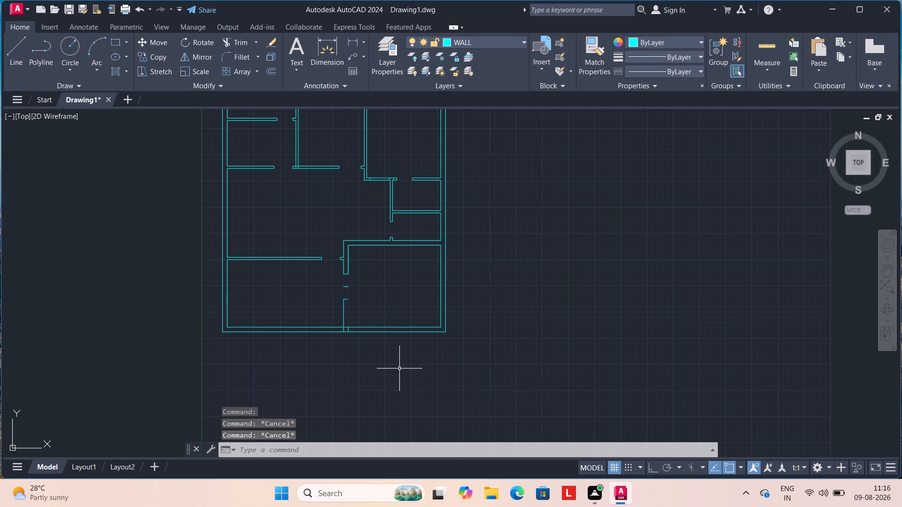
key(Escape)
key(Escape)
key(Escape)
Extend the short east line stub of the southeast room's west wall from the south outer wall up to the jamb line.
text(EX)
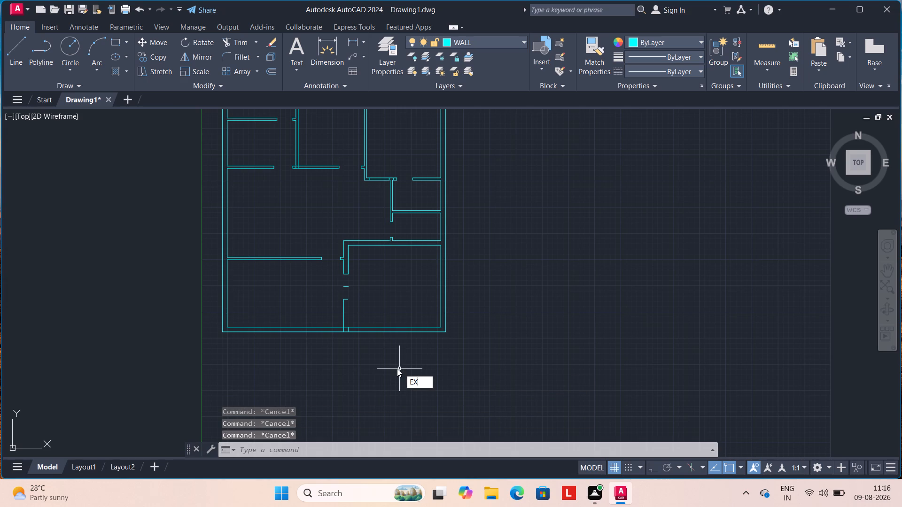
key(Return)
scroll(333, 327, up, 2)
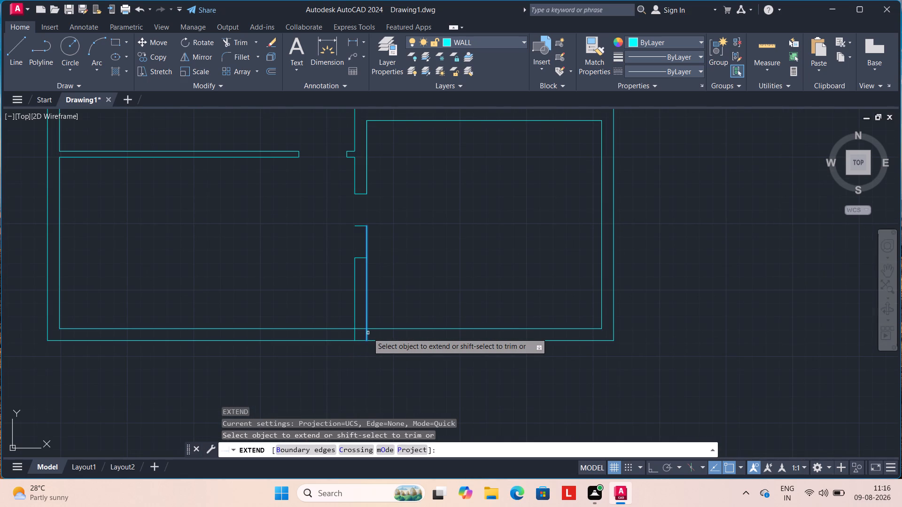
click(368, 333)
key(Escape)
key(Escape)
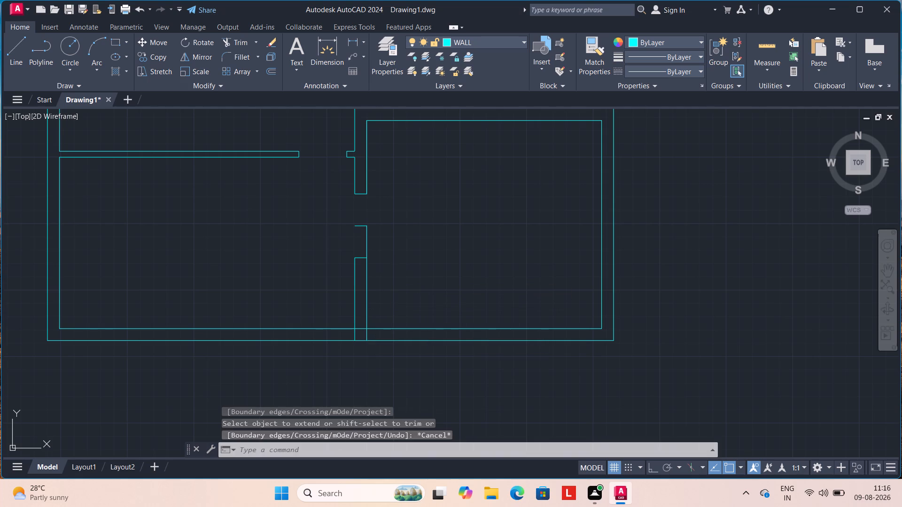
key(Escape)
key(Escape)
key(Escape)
Trim the ends of both vertical wall lines that run through the south outer wall.
text(TR)
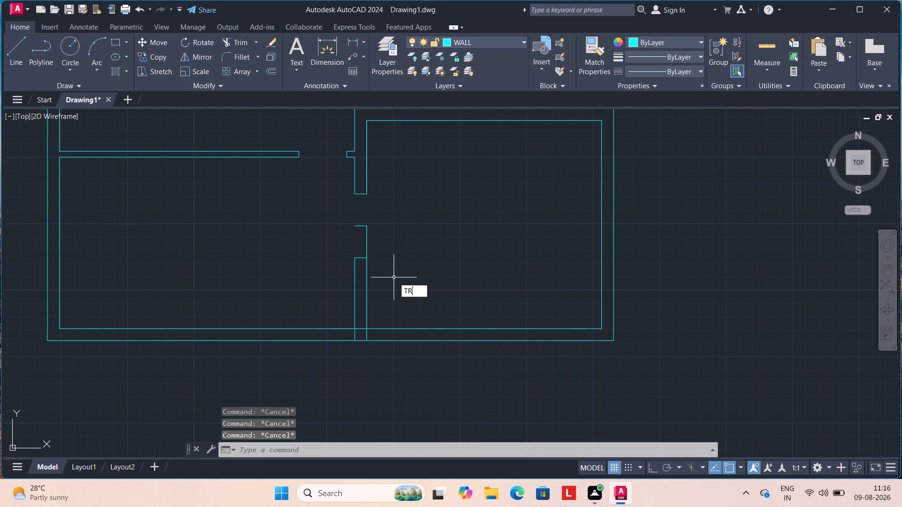
key(Return)
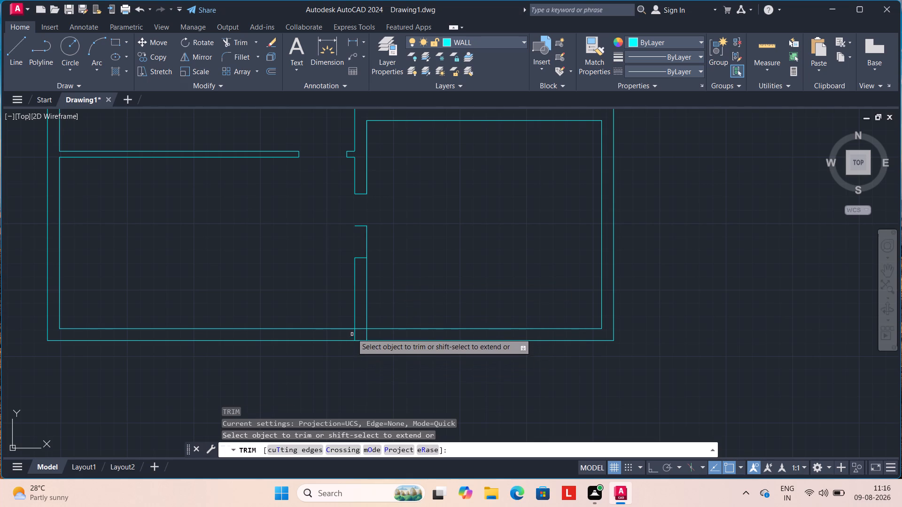
click(354, 333)
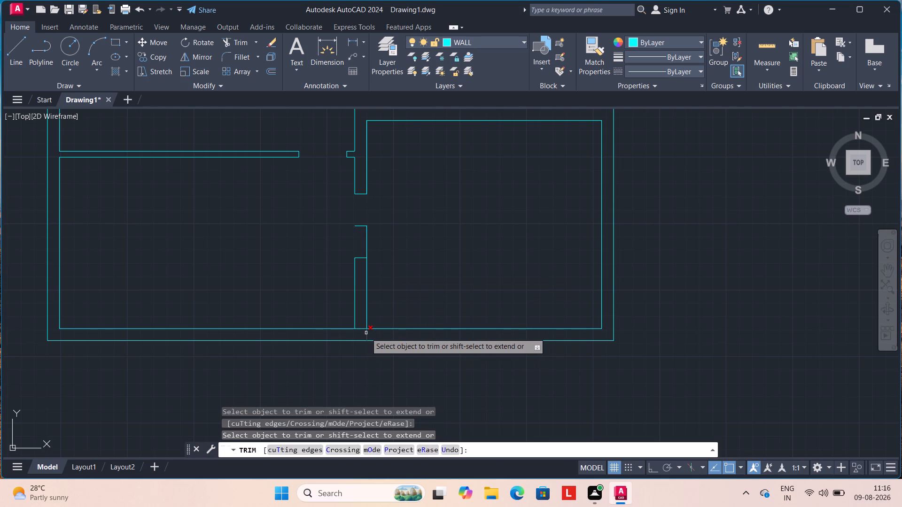
click(366, 333)
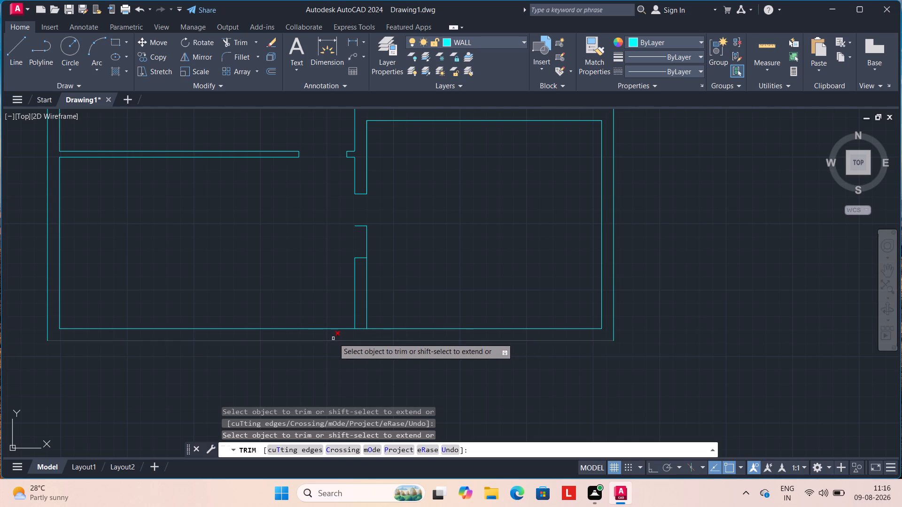
key(Escape)
key(Escape)
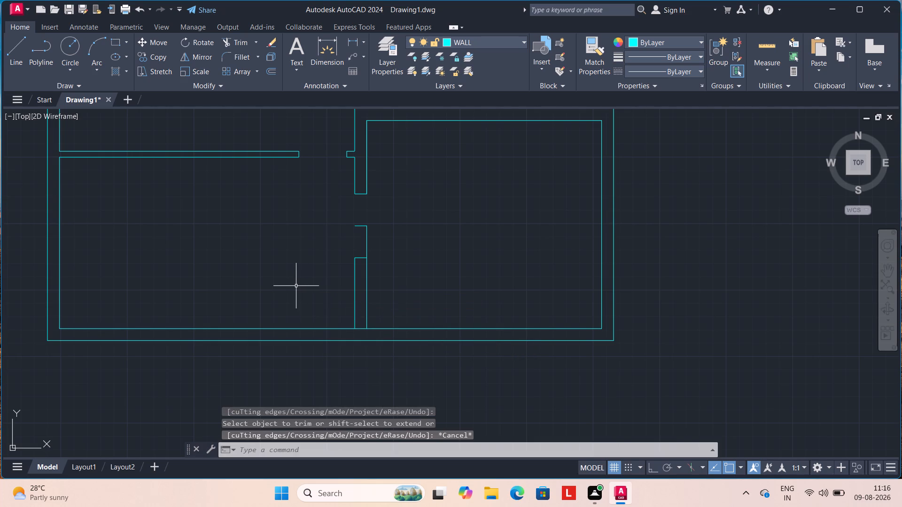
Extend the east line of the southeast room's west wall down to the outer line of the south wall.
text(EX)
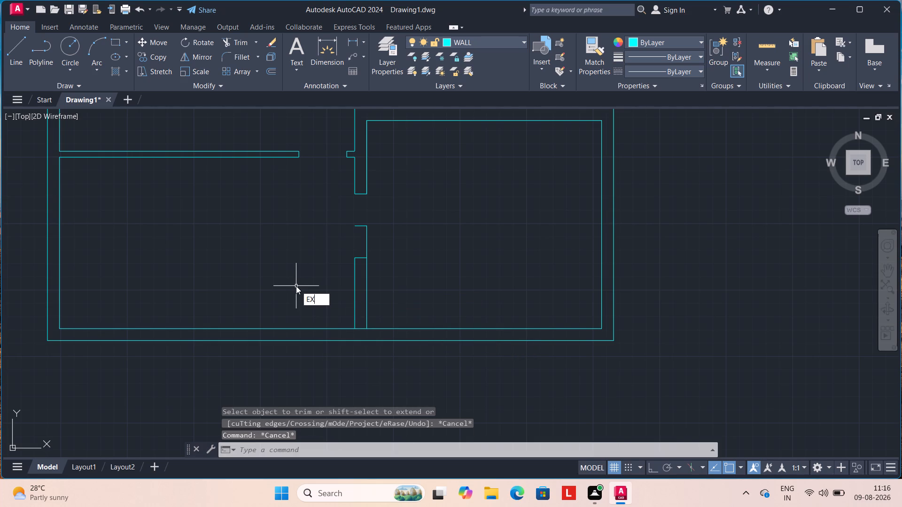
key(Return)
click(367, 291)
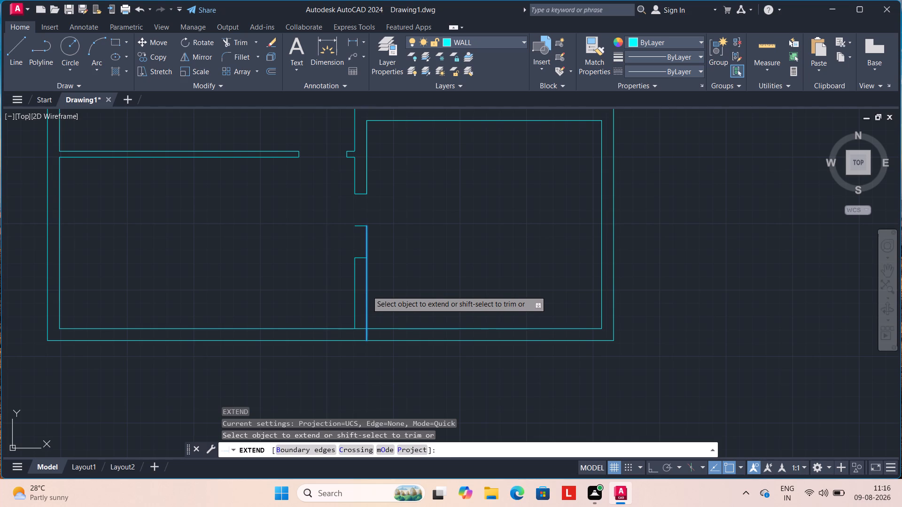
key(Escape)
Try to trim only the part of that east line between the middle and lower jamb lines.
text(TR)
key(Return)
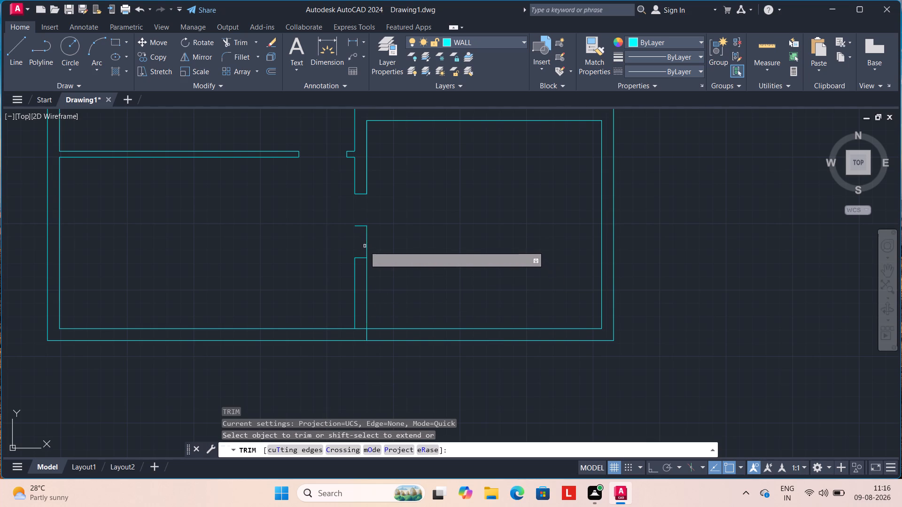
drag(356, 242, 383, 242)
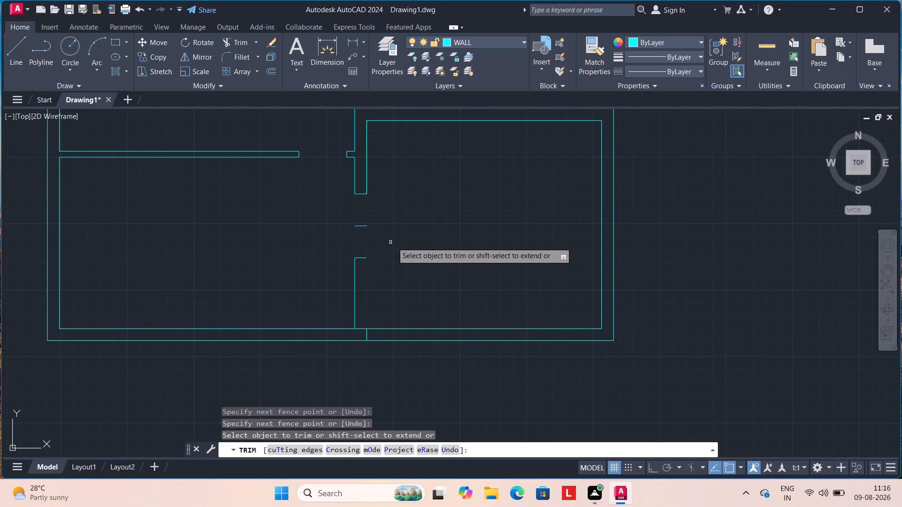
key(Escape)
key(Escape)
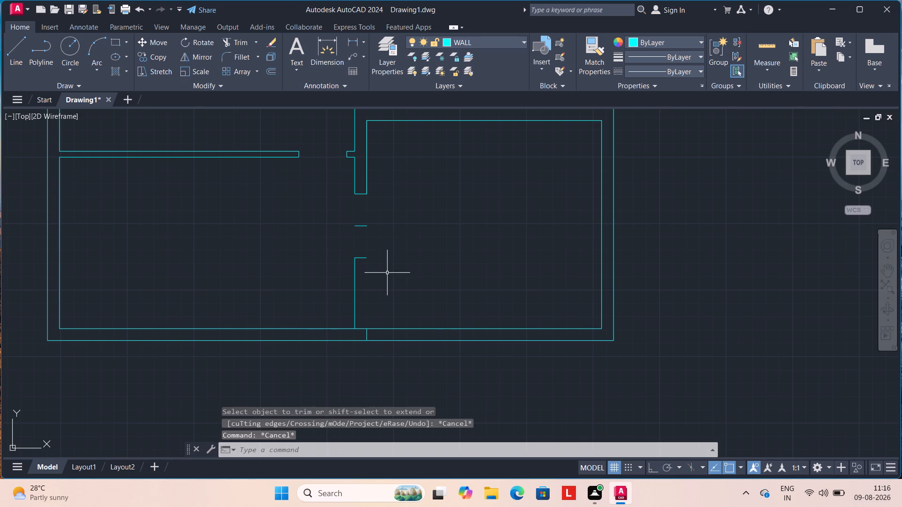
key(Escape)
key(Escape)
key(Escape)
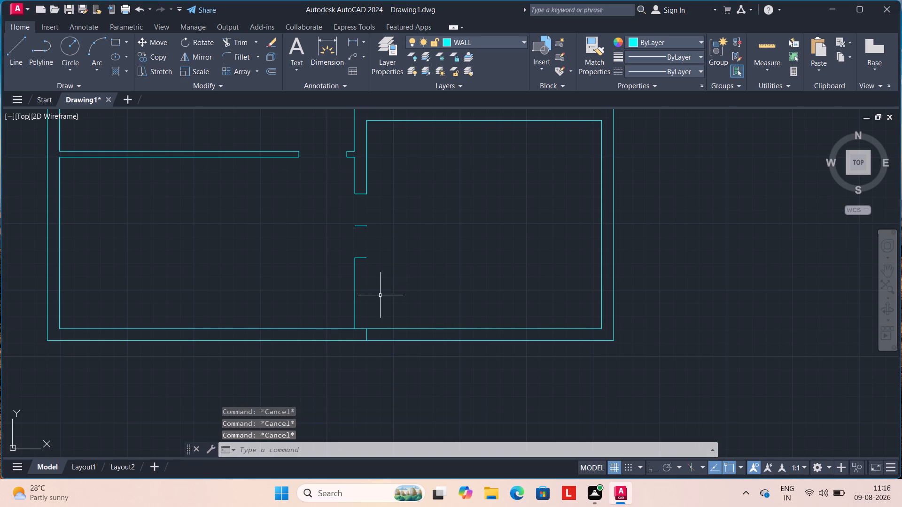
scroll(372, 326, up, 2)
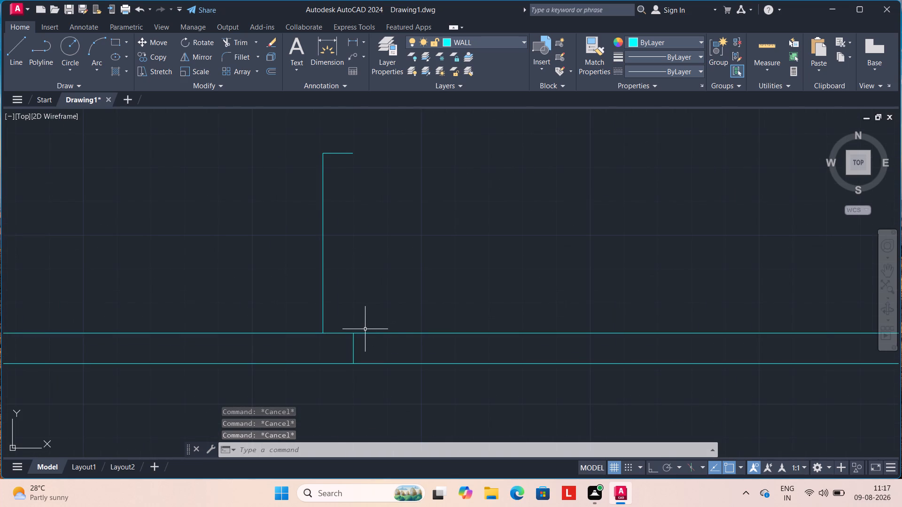
Draw the missing east line of the southeast room's west wall, from the south wall's inner line up to the lower jamb line's end.
key(l)
key(Return)
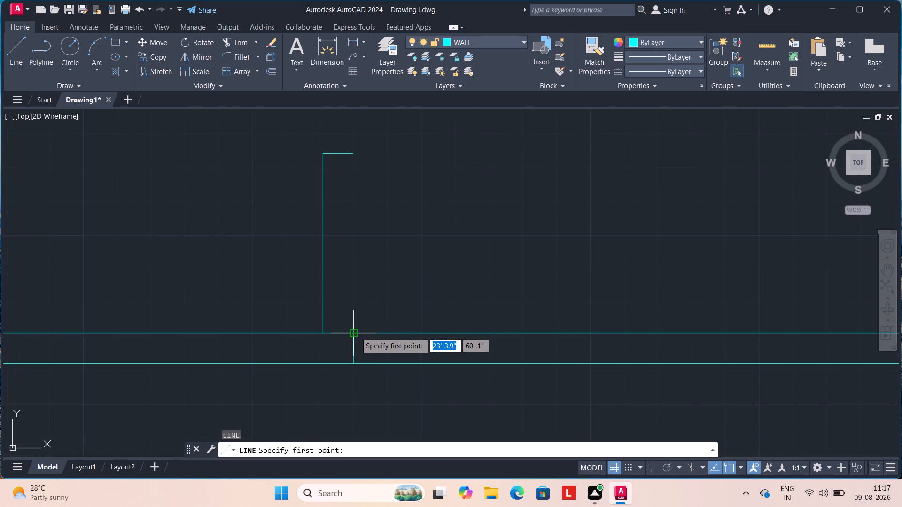
drag(356, 332, 356, 326)
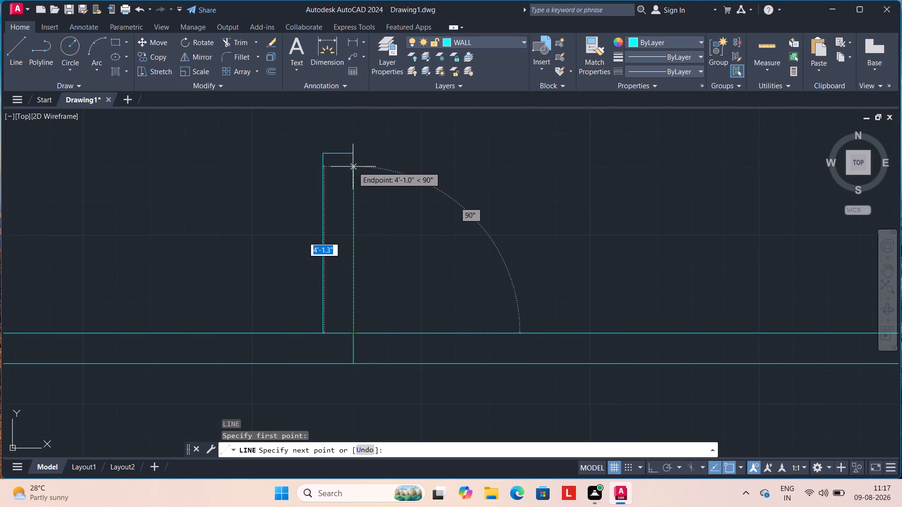
click(351, 155)
key(Escape)
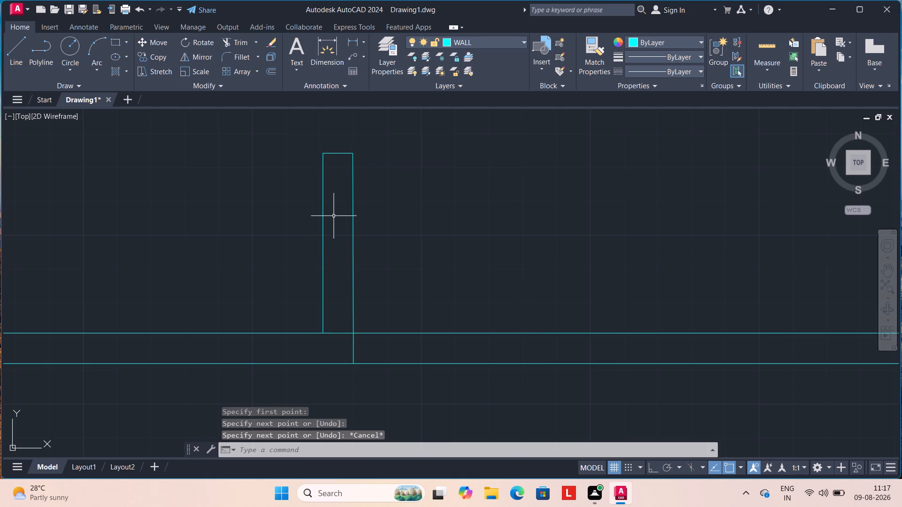
Join that new east wall line with the short stub below it that crosses the south outer wall.
scroll(333, 229, down, 1)
click(346, 270)
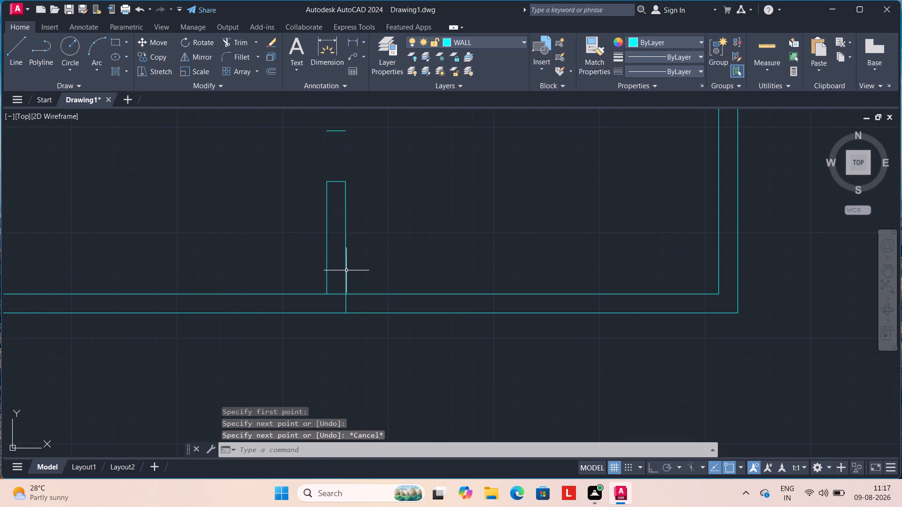
click(347, 305)
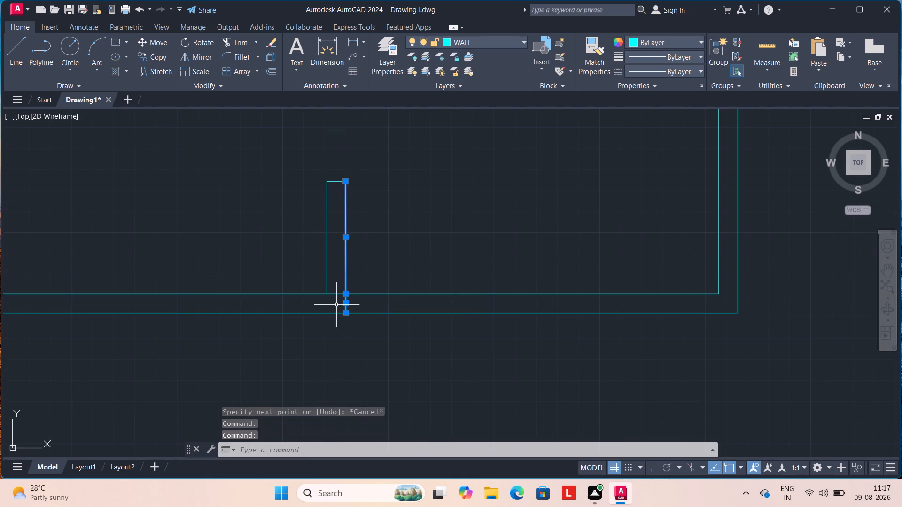
key(j)
key(Return)
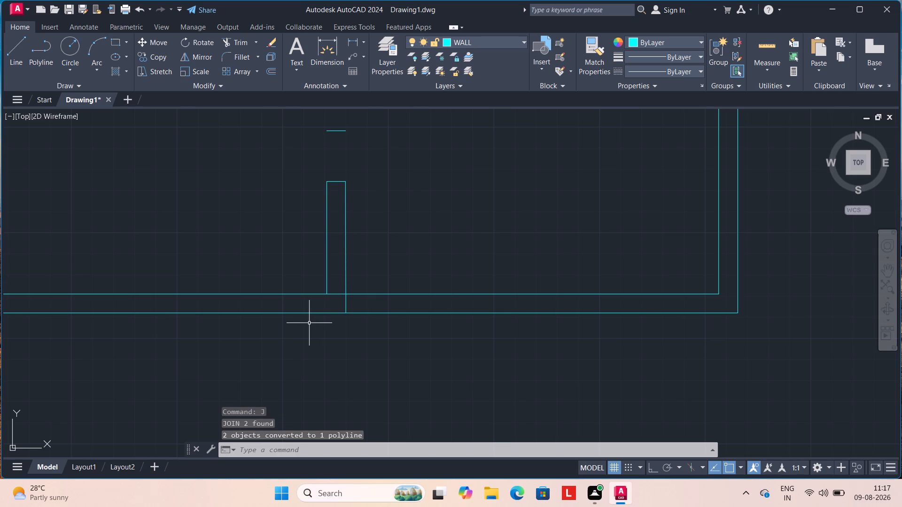
Trim the south wall's inner line between the two faces of the southeast room's west wall.
text(TR)
key(Return)
click(335, 295)
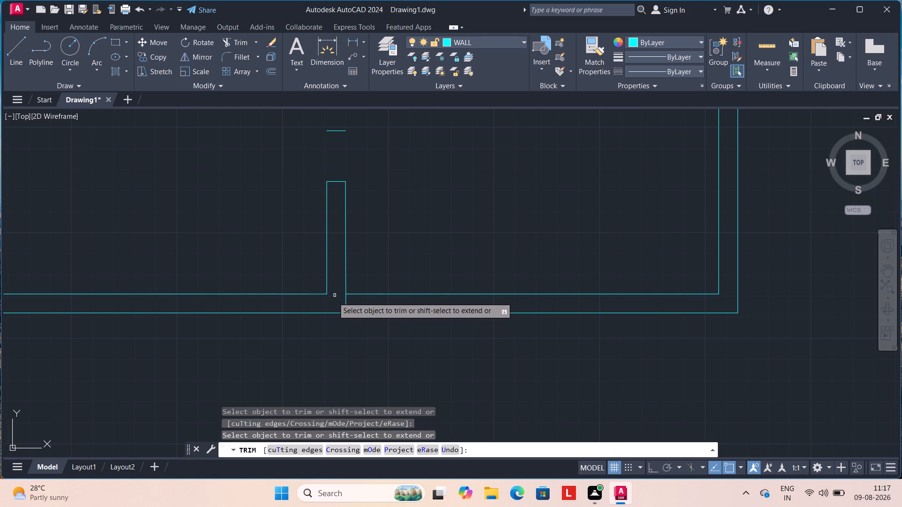
scroll(369, 298, up, 3)
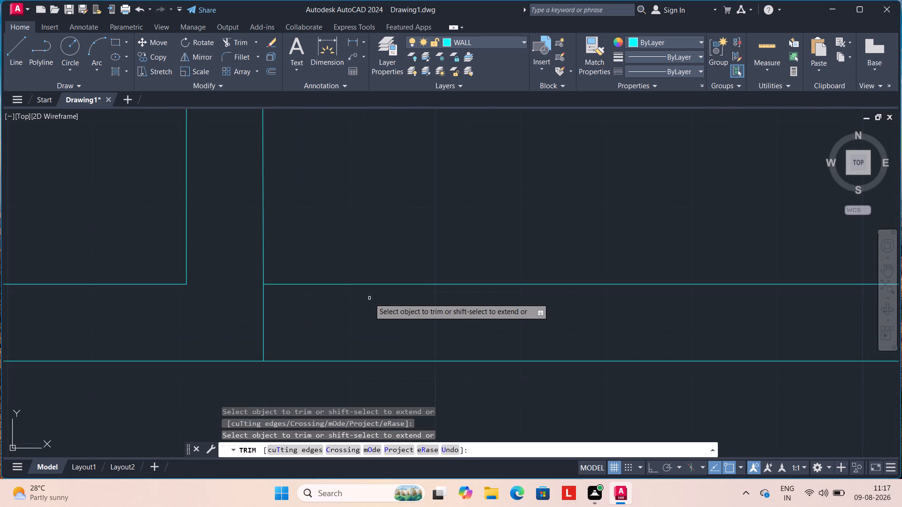
scroll(370, 298, up, 1)
scroll(370, 298, down, 6)
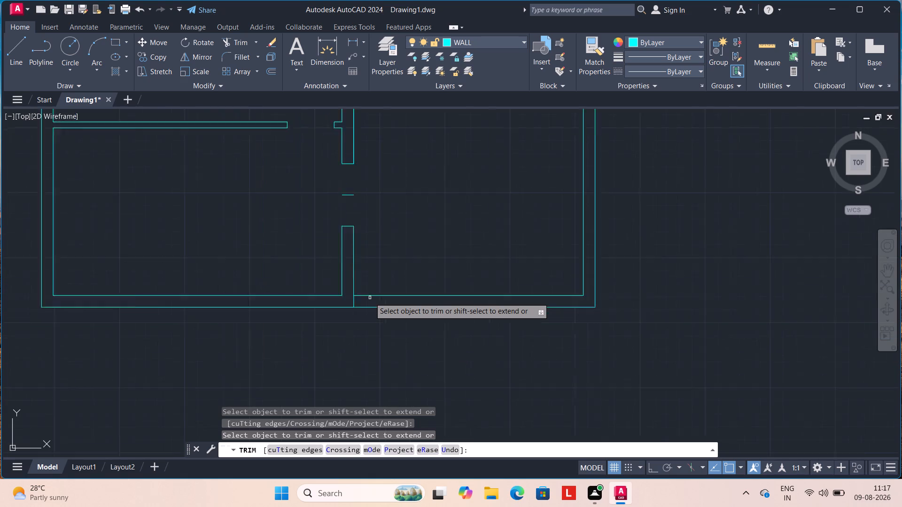
key(Escape)
key(Escape)
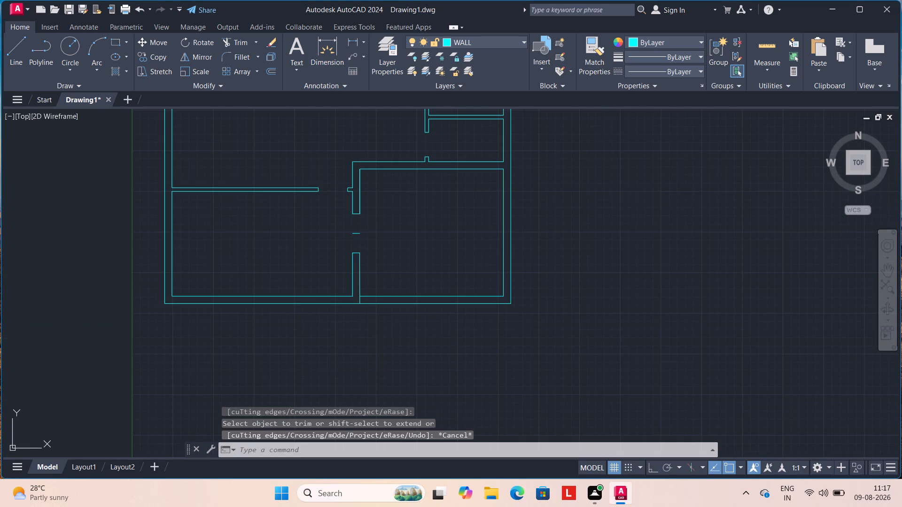
Select all the wall lines of the whole floor plan and join them into polylines.
scroll(314, 349, down, 2)
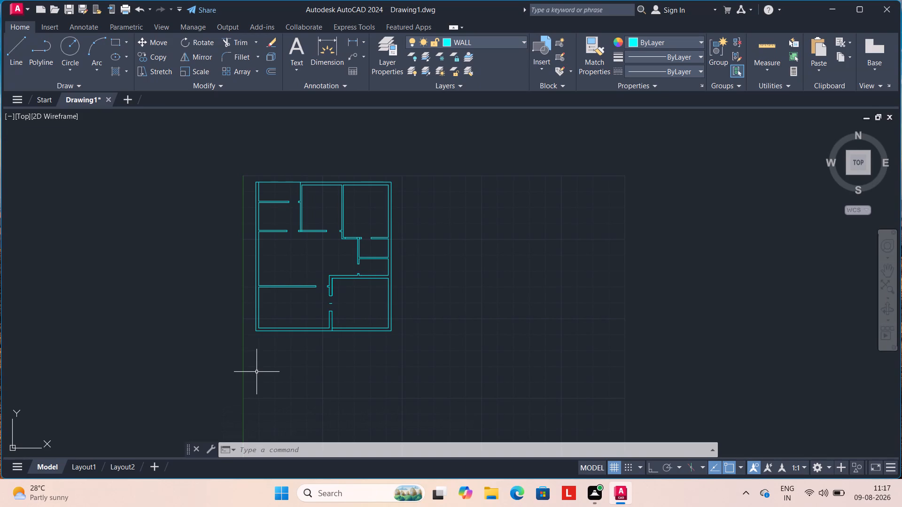
click(245, 176)
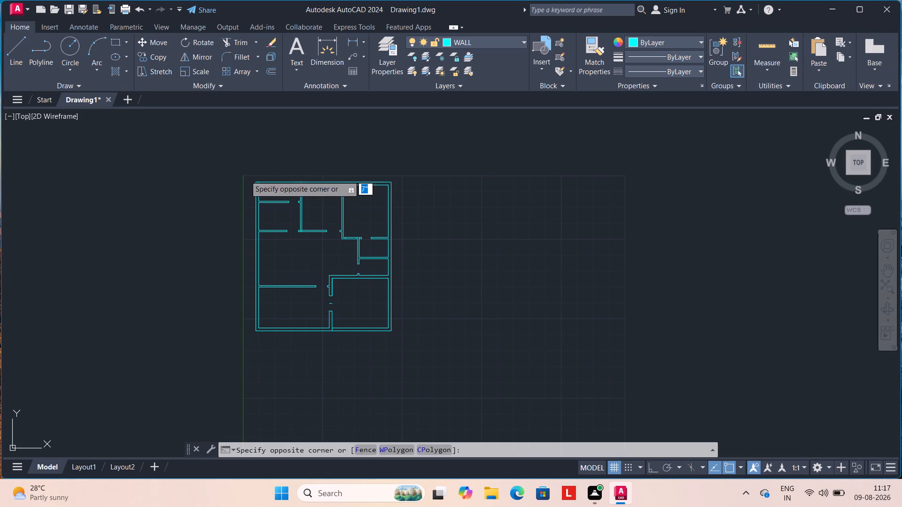
drag(245, 176, 278, 179)
click(432, 357)
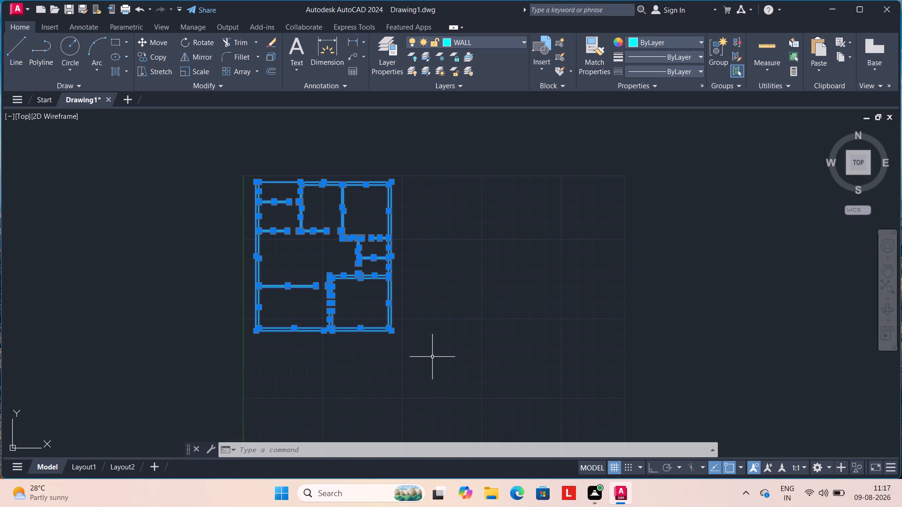
key(j)
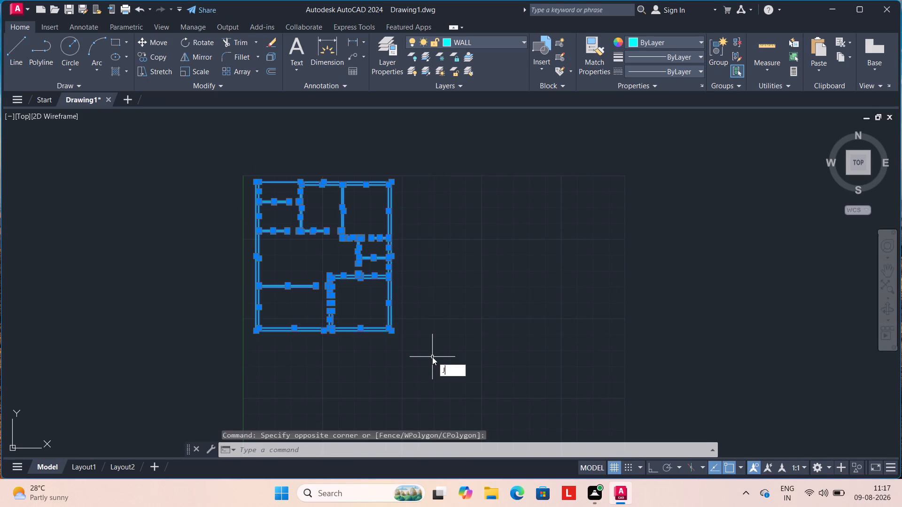
key(Return)
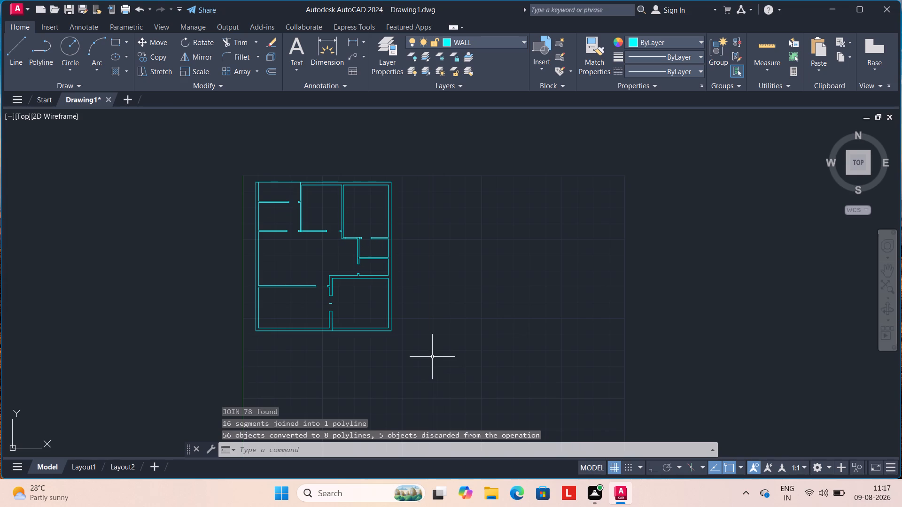
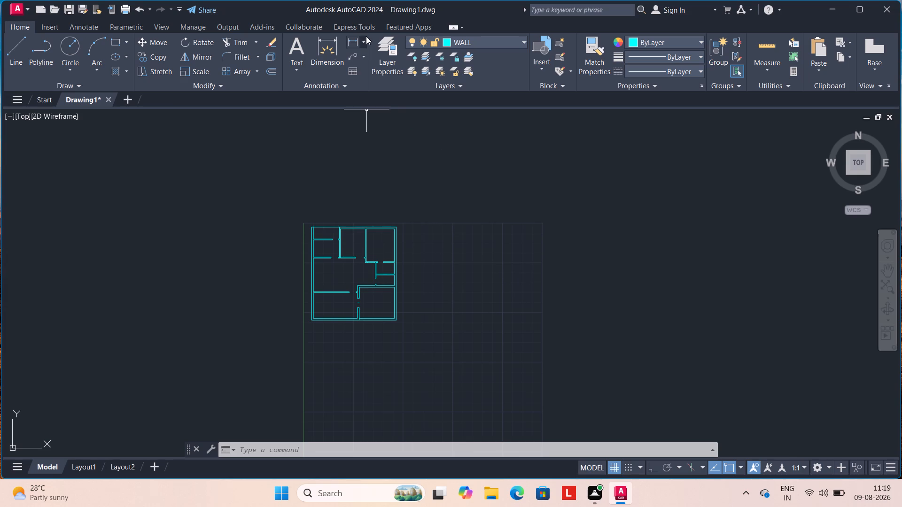
Make STAIRCASE the current layer.
click(521, 41)
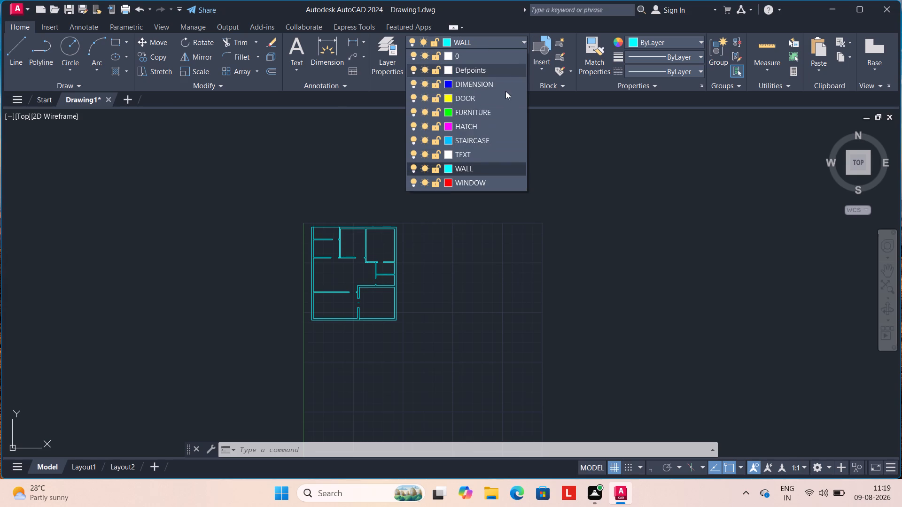
click(486, 142)
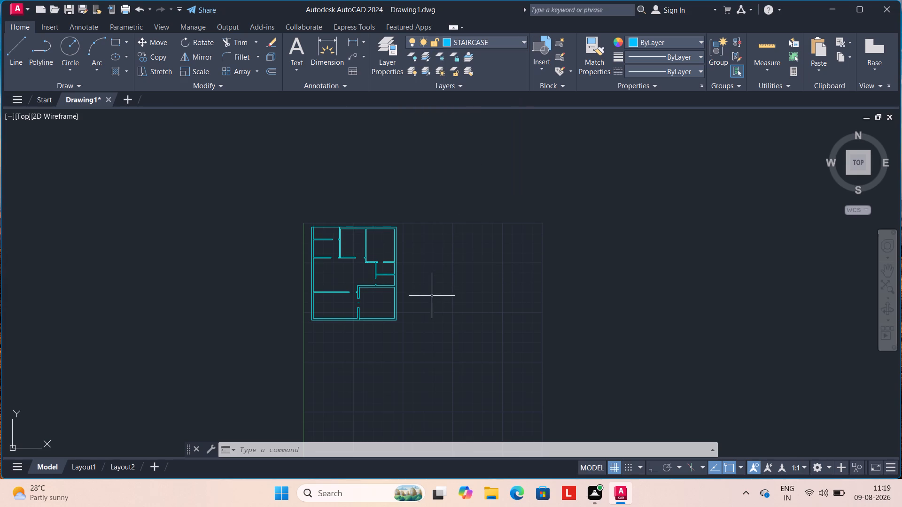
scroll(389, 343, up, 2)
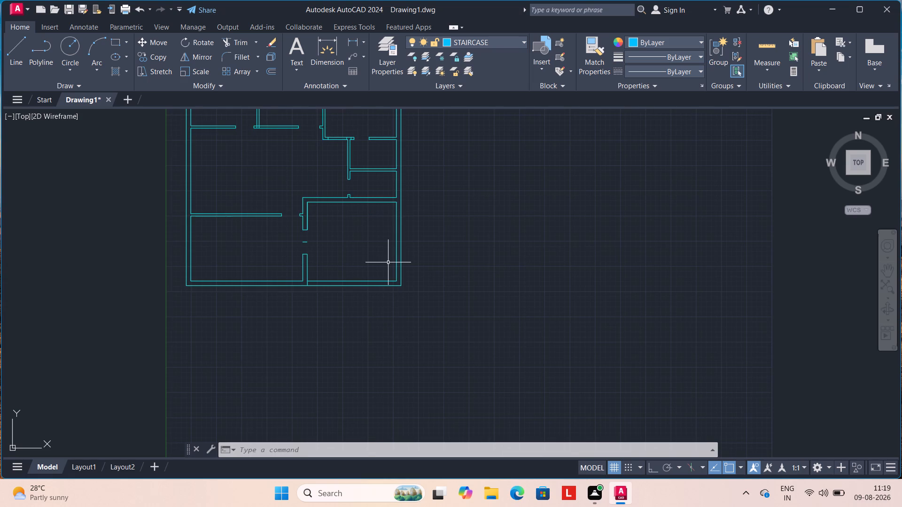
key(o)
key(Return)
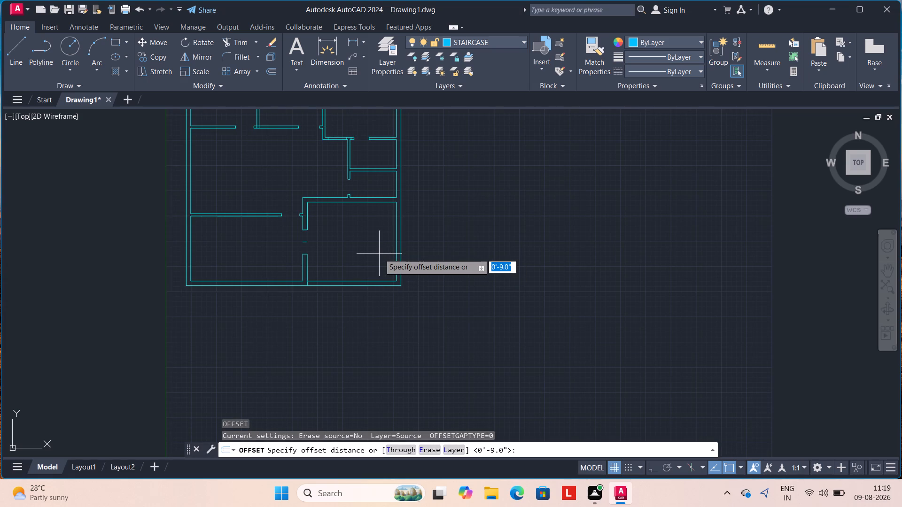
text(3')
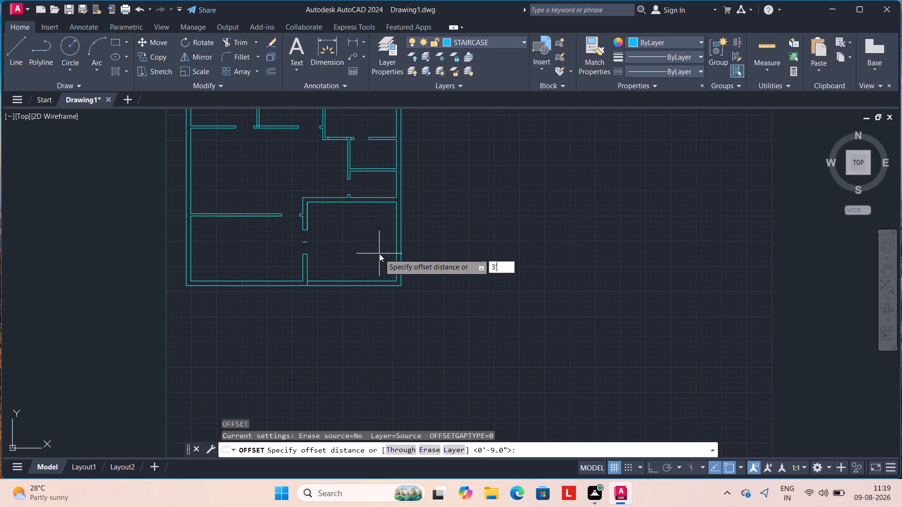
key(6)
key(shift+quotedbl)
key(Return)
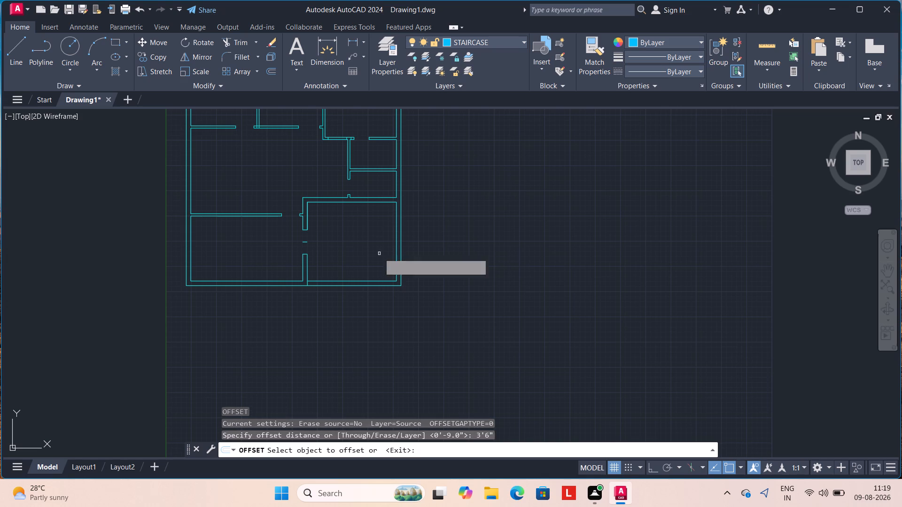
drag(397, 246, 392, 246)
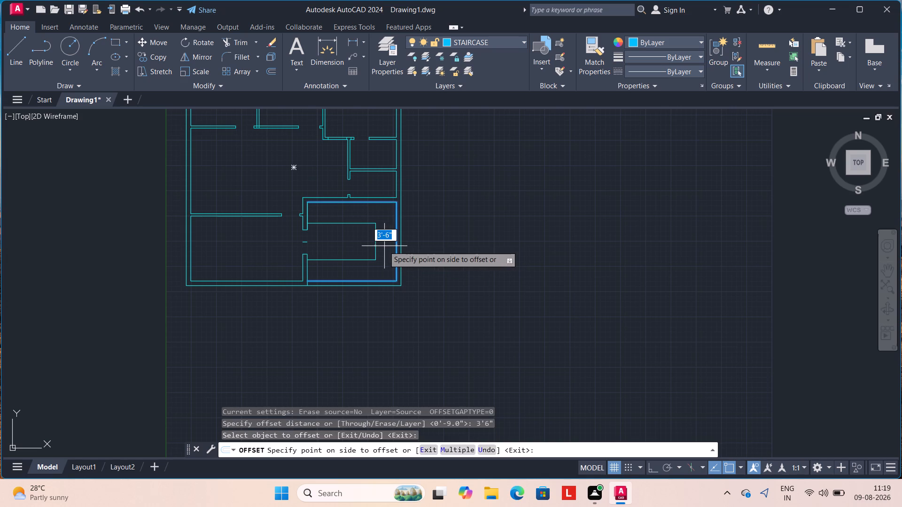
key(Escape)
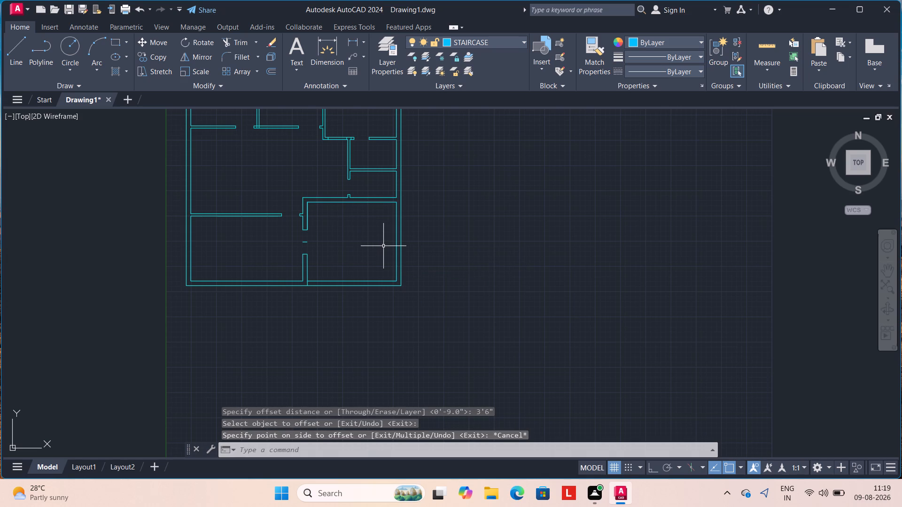
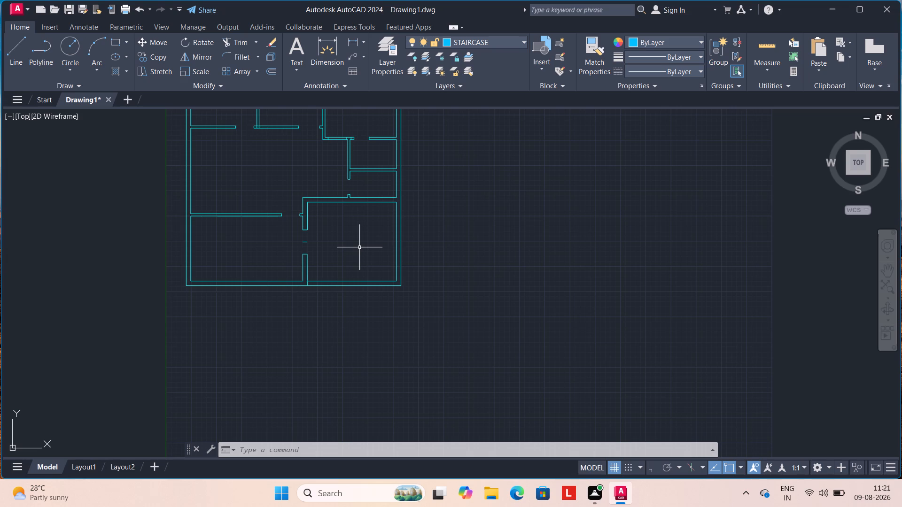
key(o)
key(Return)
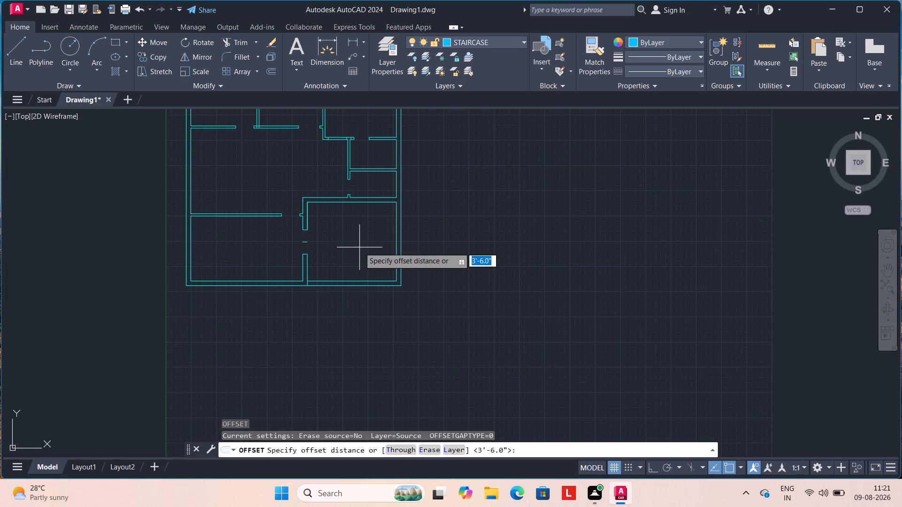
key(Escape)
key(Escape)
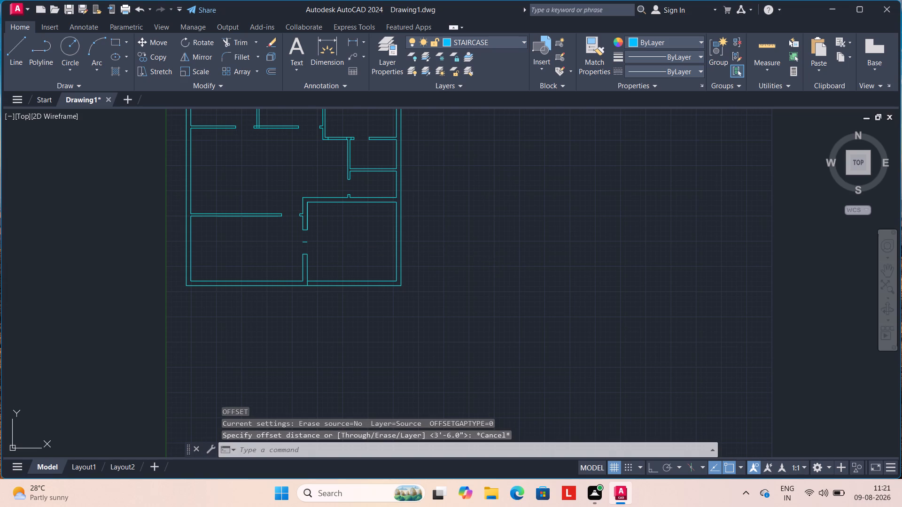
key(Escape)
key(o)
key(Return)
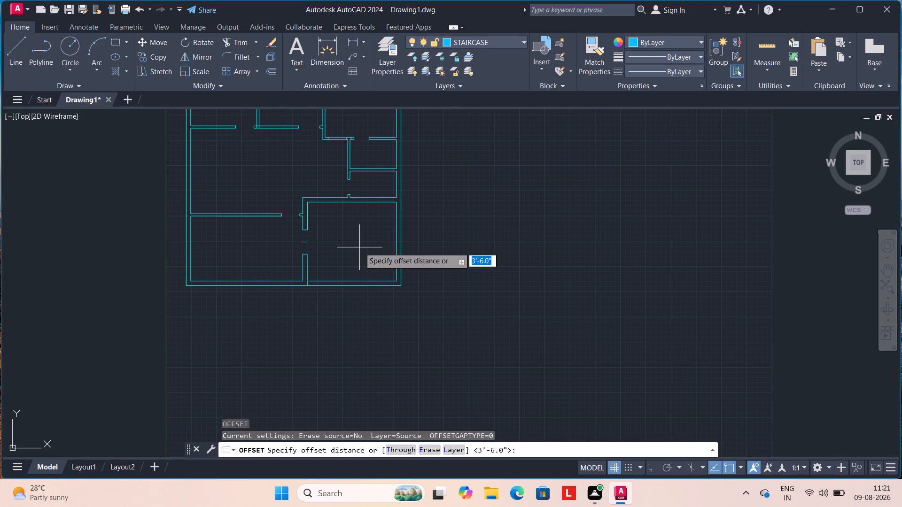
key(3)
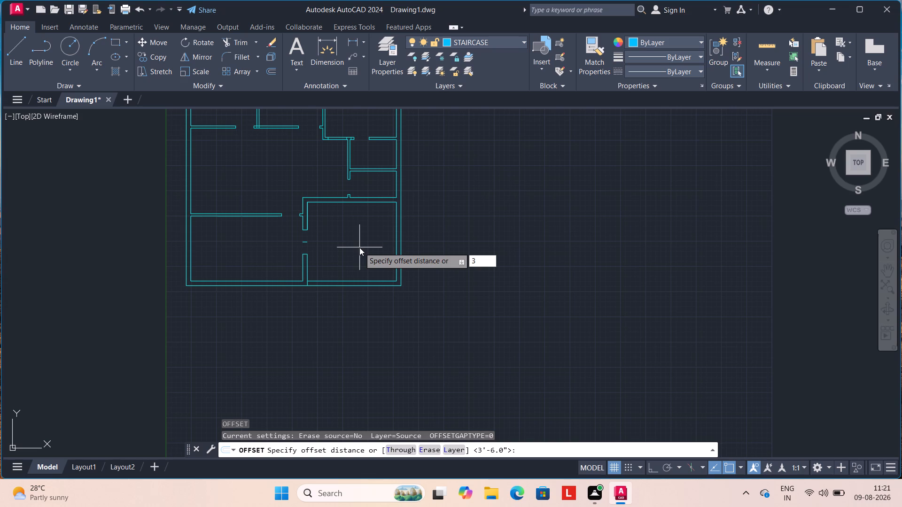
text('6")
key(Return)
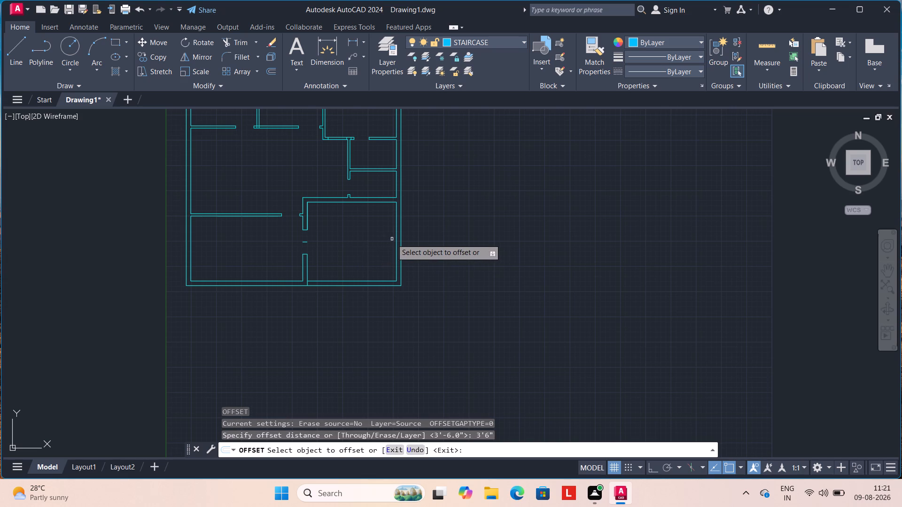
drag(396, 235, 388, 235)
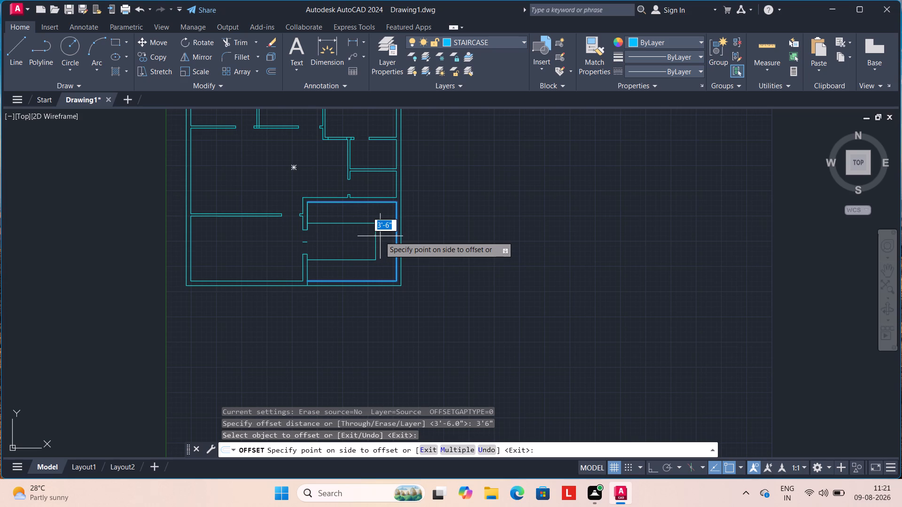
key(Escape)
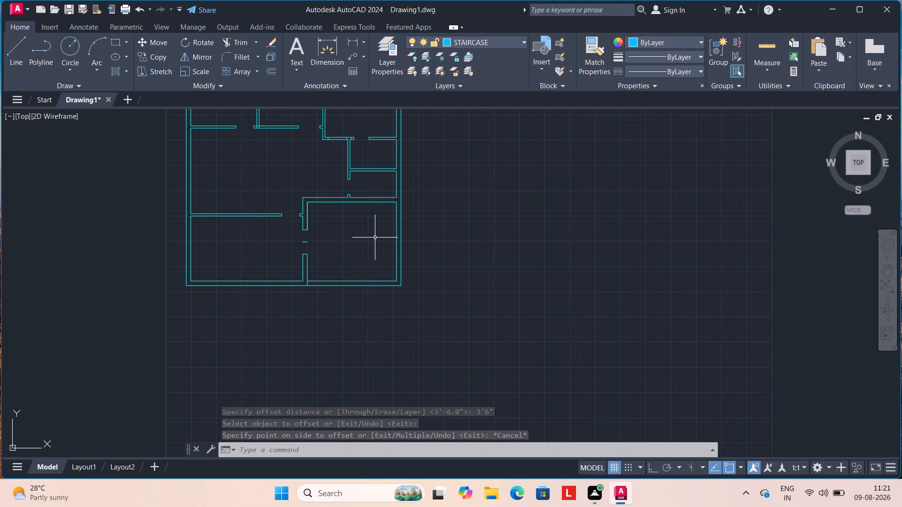
Draw a 3'6" horizontal line from the midpoint of the lower-right room's inner east wall, going west into the room.
key(l)
key(Return)
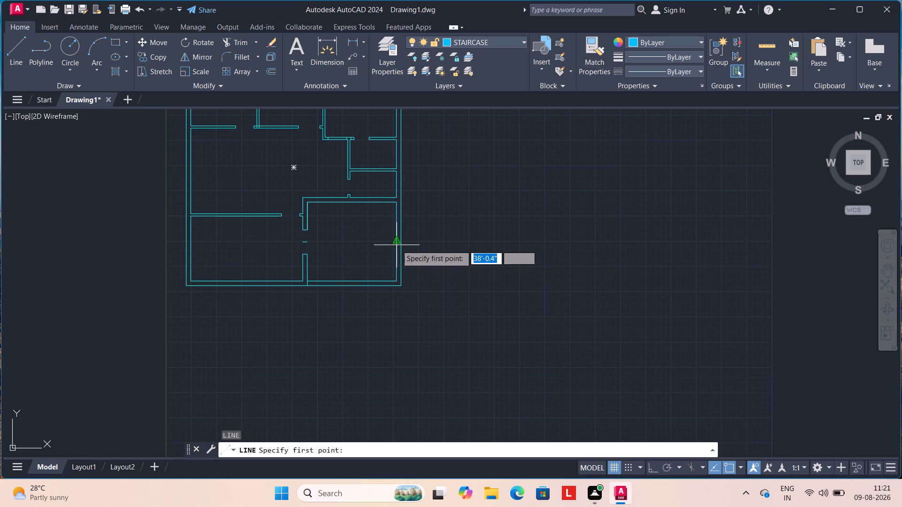
click(397, 243)
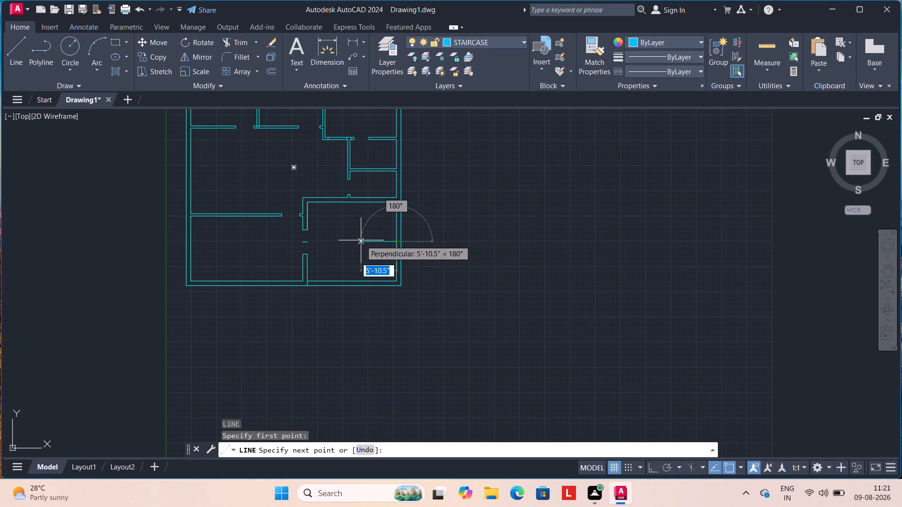
text(3')
key(5)
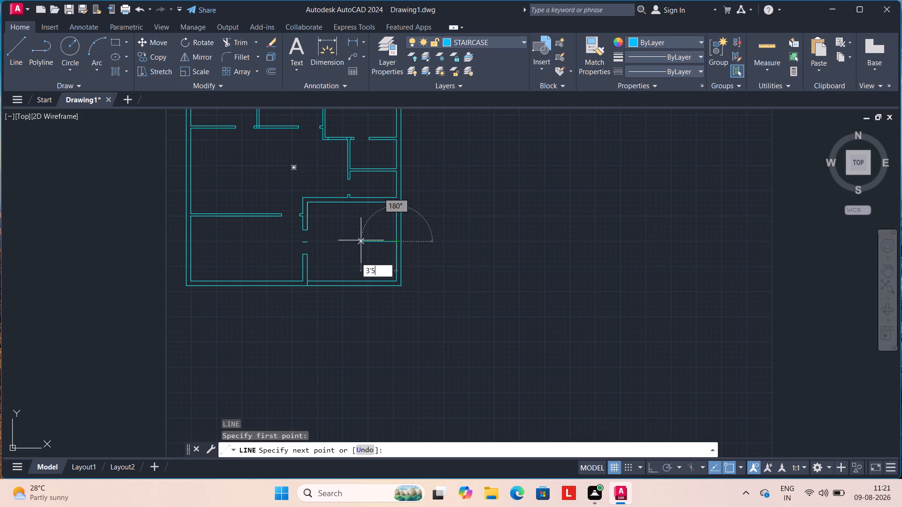
key(BackSpace)
key(6)
key(shift+quotedbl)
key(Return)
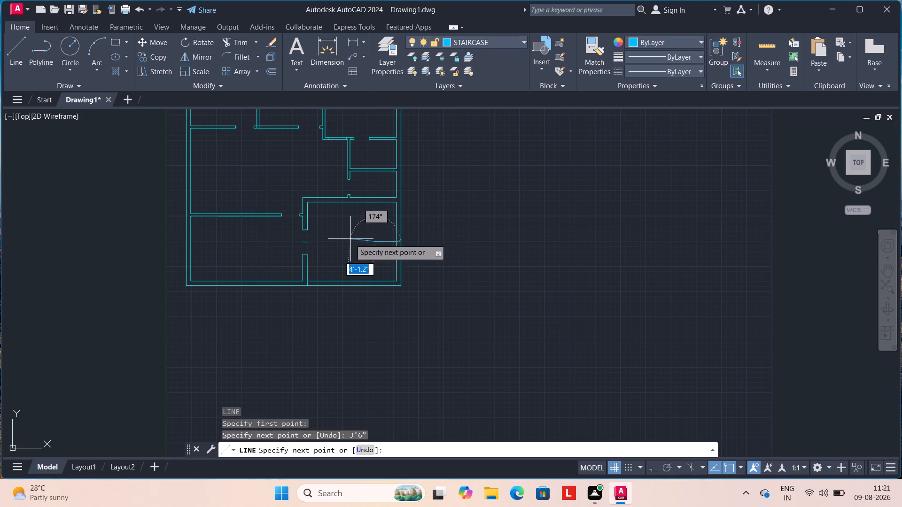
key(Escape)
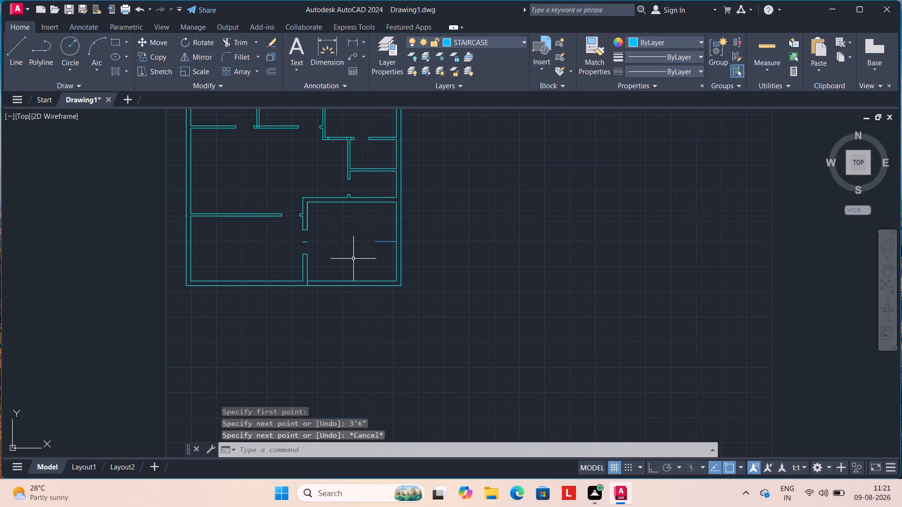
Draw a vertical line about 6'-6.3" long from the free end of the 3'6" line up to the room's north wall.
scroll(374, 260, up, 1)
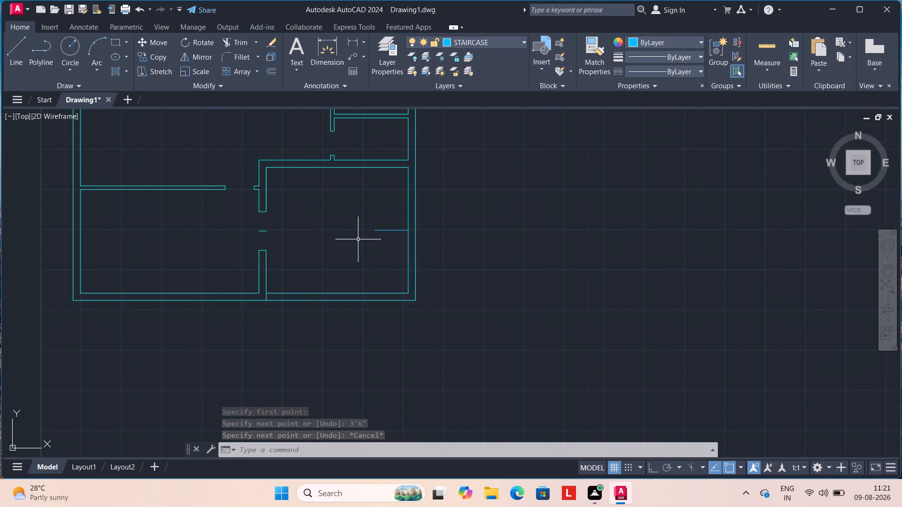
key(l)
key(Return)
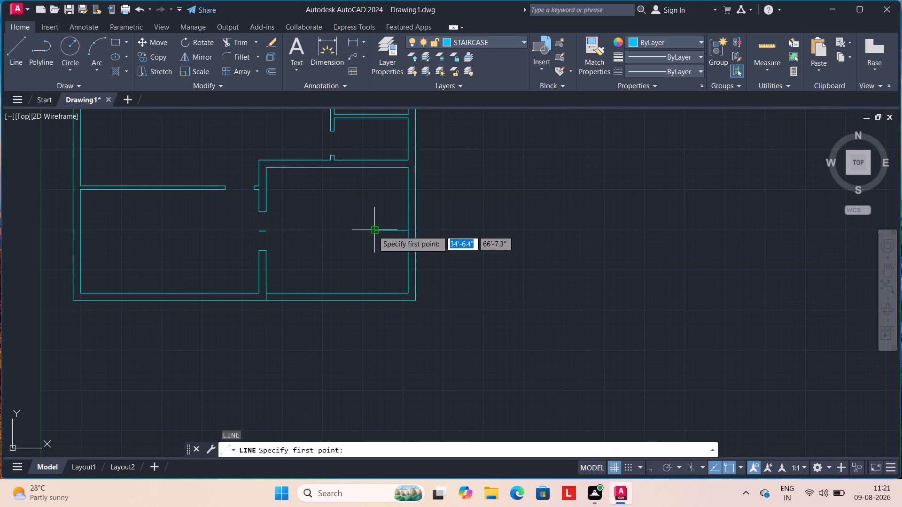
click(373, 230)
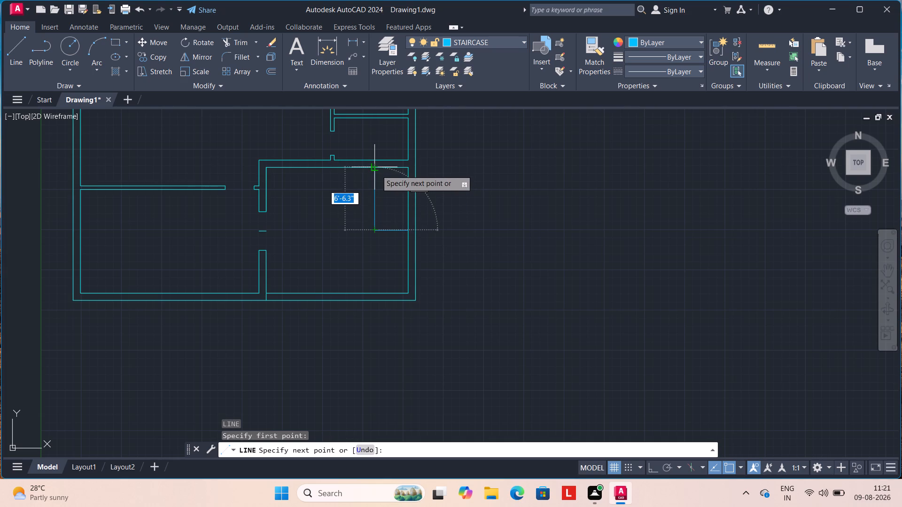
click(376, 170)
key(Escape)
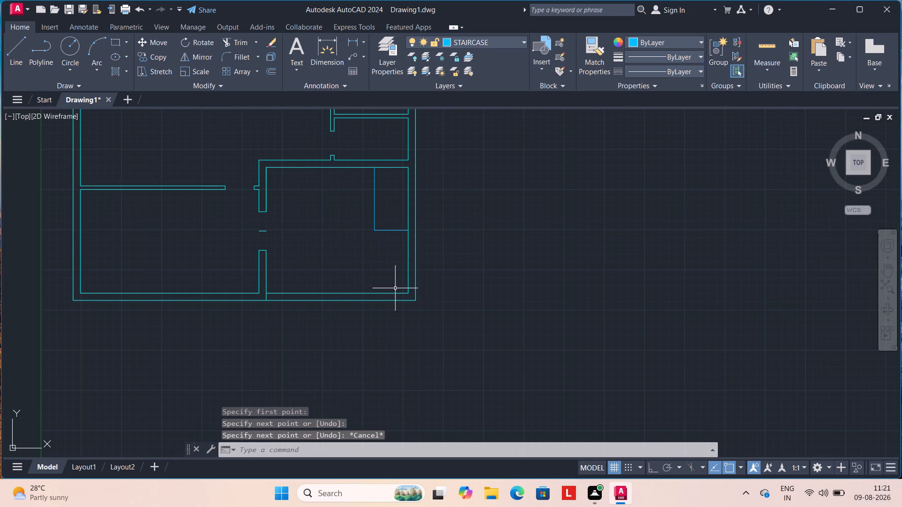
Extend the vertical staircase line down to the inner face of the room's south wall.
key(e)
key(x)
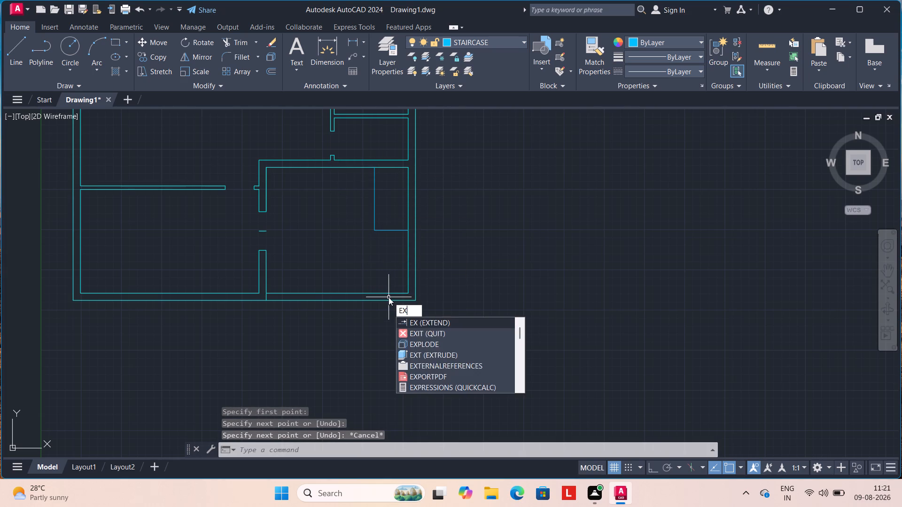
key(Return)
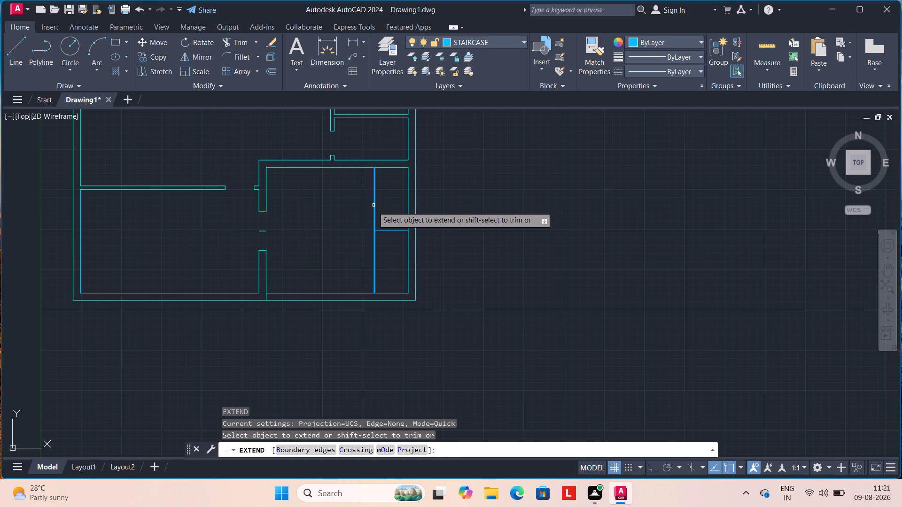
click(373, 205)
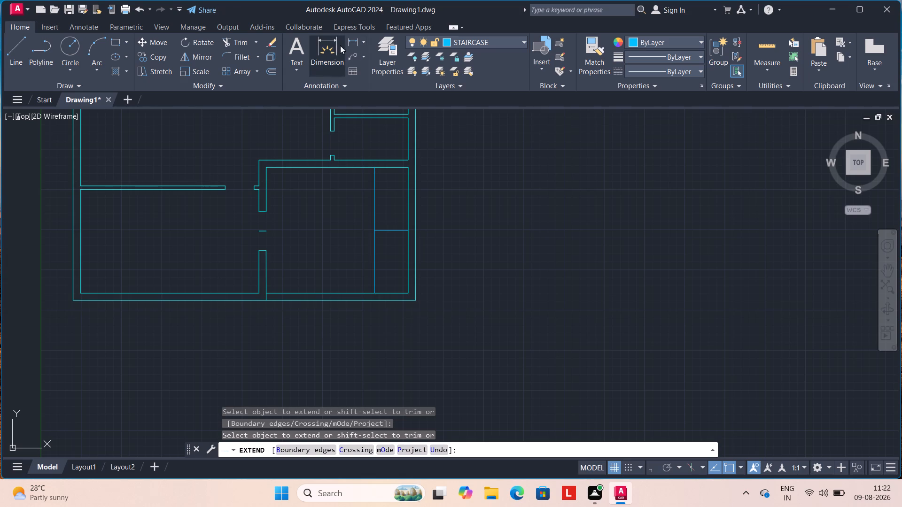
Dimension the lower-right room's inner width along its south wall, placing the dimension line below the outer wall.
click(322, 43)
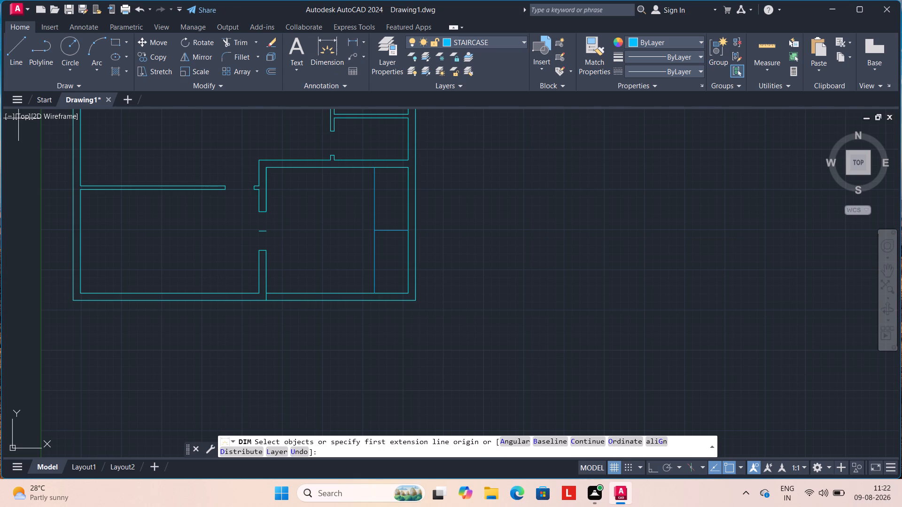
scroll(408, 292, up, 2)
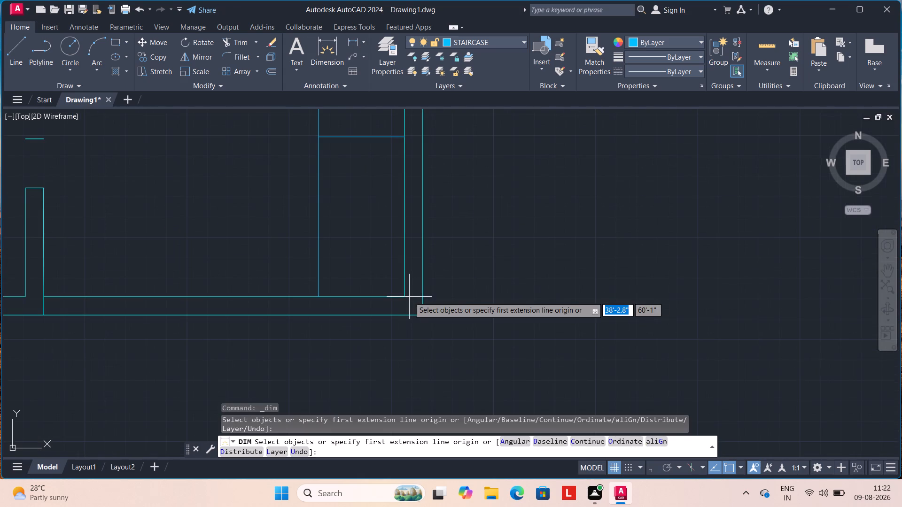
click(404, 297)
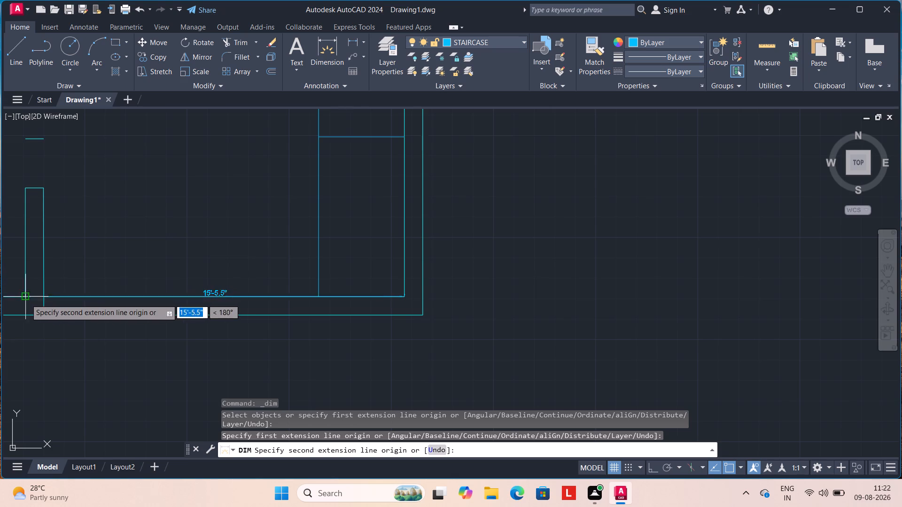
click(43, 297)
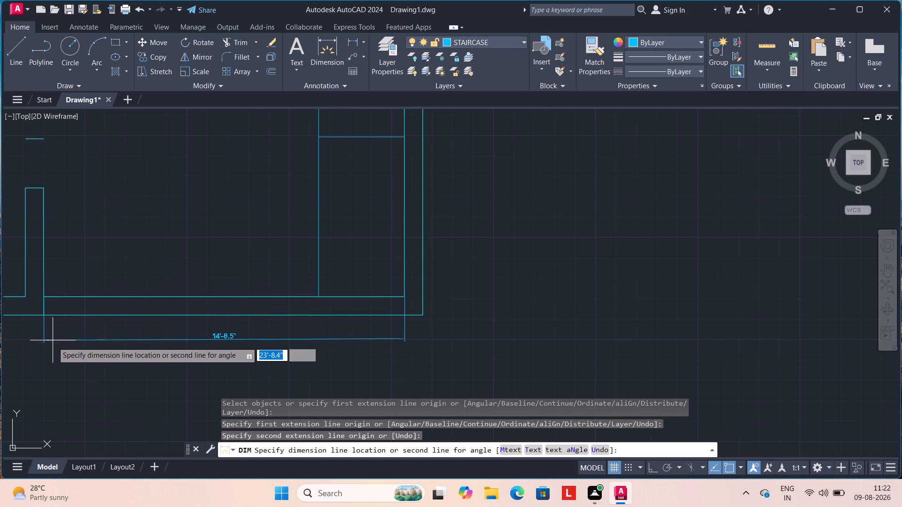
click(48, 367)
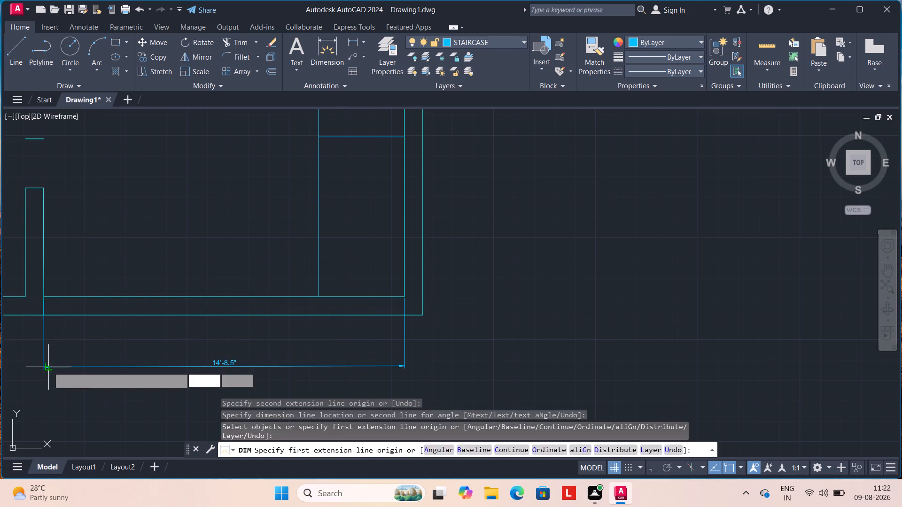
scroll(36, 369, up, 2)
scroll(75, 363, up, 2)
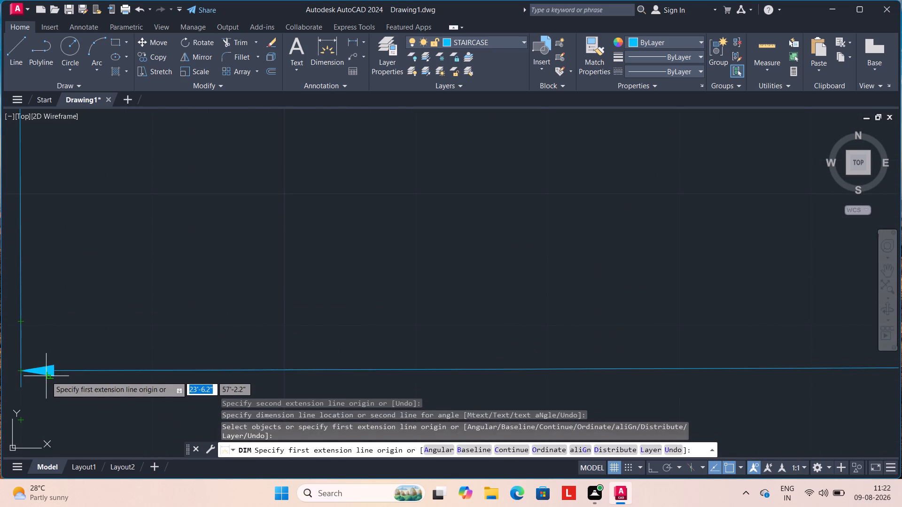
scroll(109, 335, down, 2)
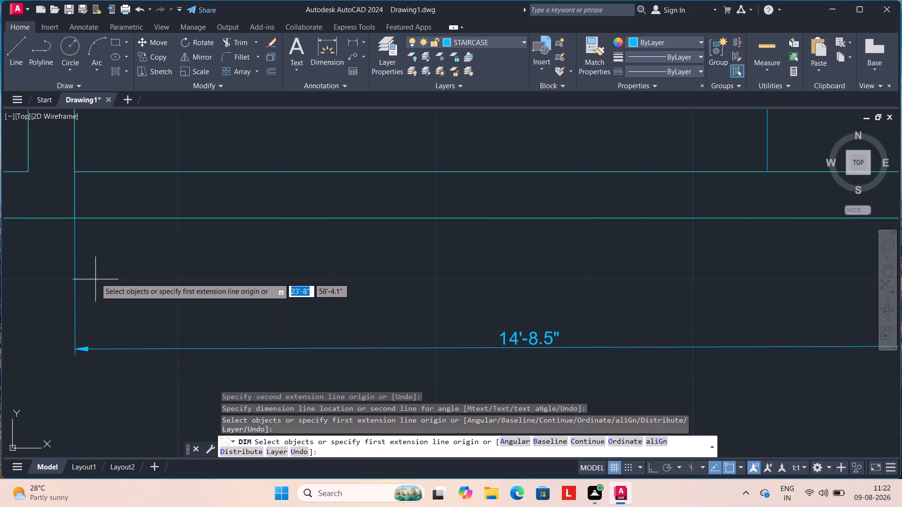
middle_drag(58, 231, 41, 280)
scroll(45, 271, down, 1)
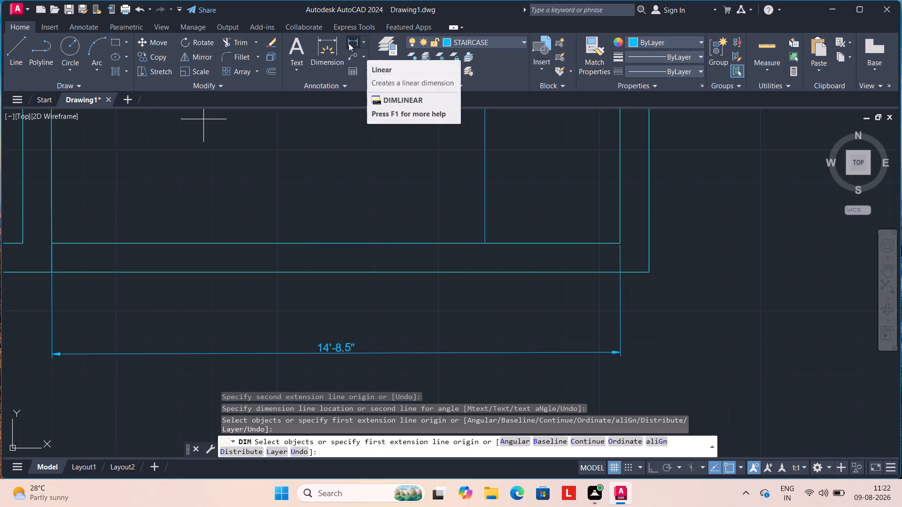
Dimension the distance along the south wall from the room's west inner corner to the vertical staircase line.
click(328, 46)
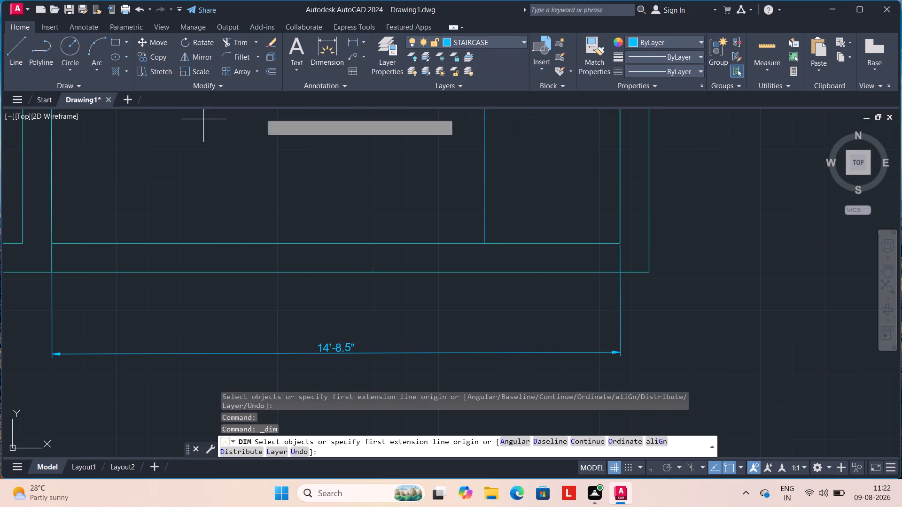
click(54, 242)
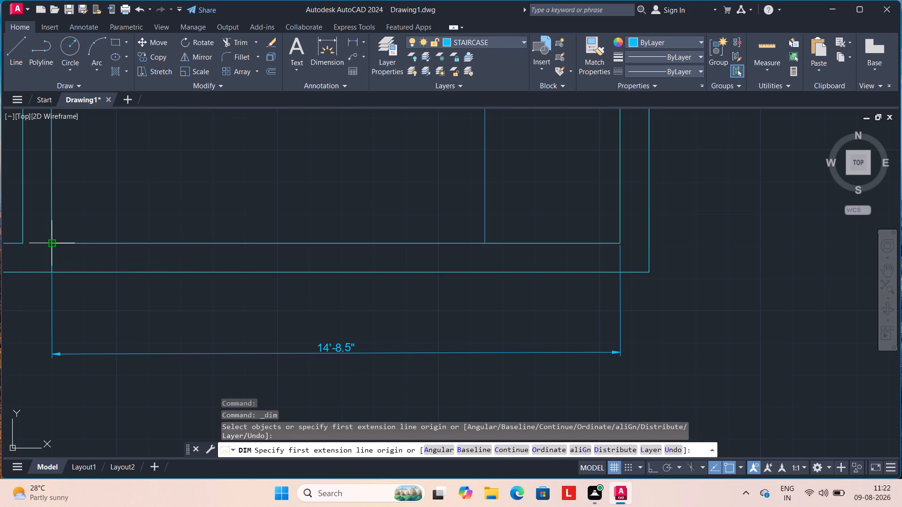
click(484, 241)
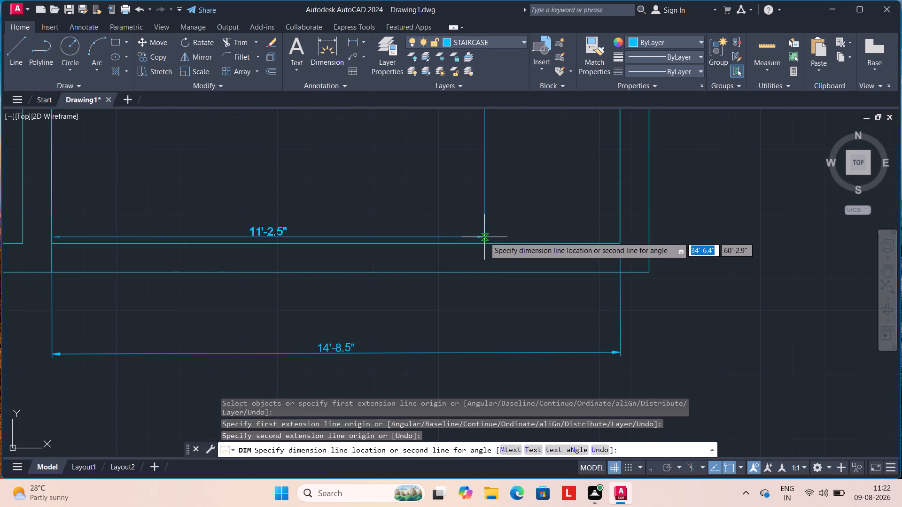
scroll(484, 237, up, 2)
click(484, 237)
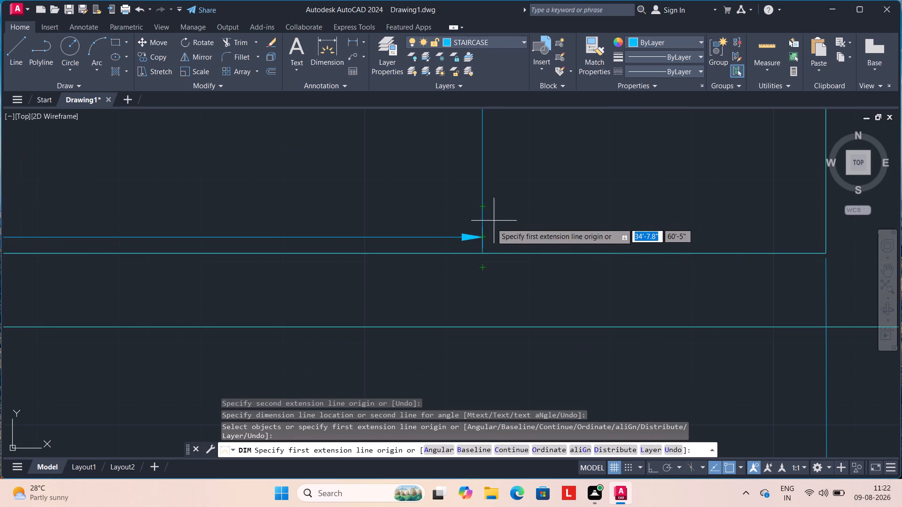
scroll(485, 230, up, 3)
scroll(483, 233, down, 3)
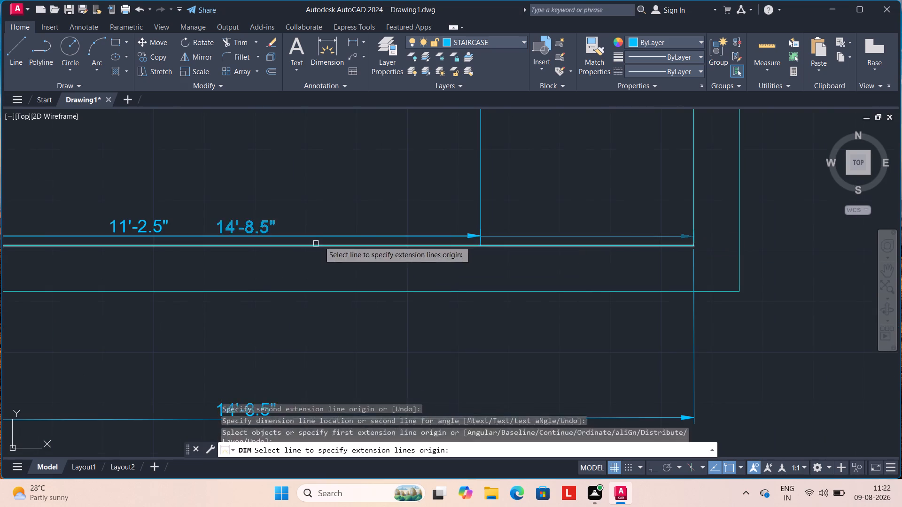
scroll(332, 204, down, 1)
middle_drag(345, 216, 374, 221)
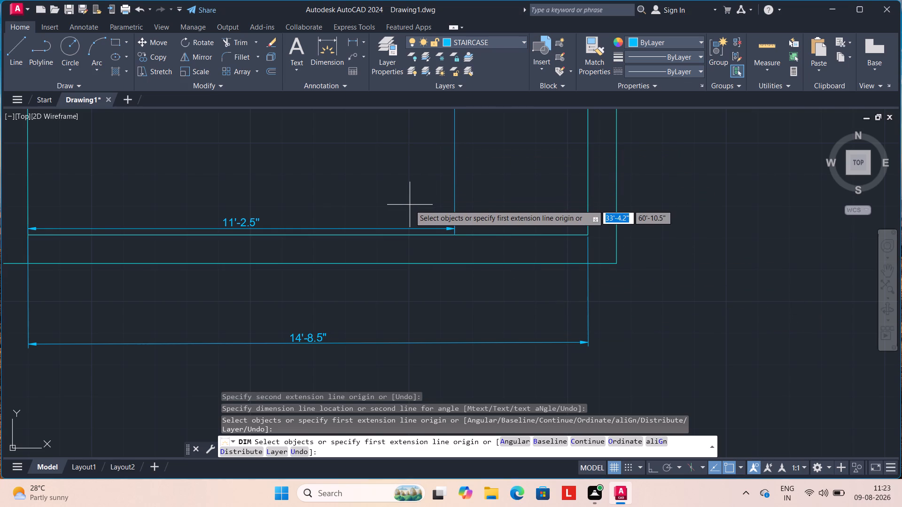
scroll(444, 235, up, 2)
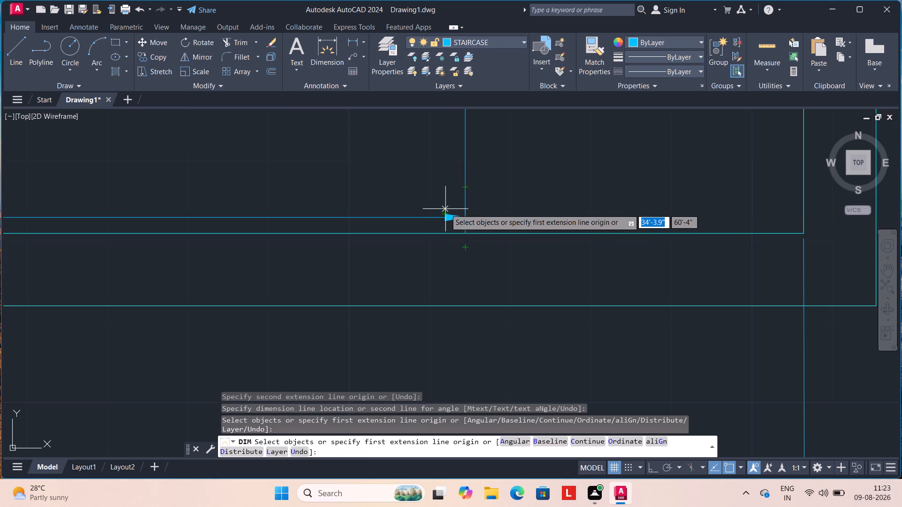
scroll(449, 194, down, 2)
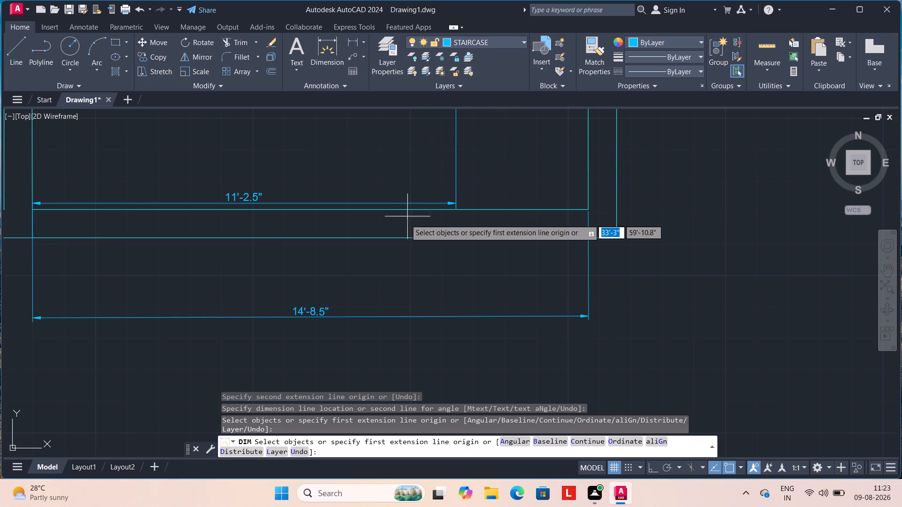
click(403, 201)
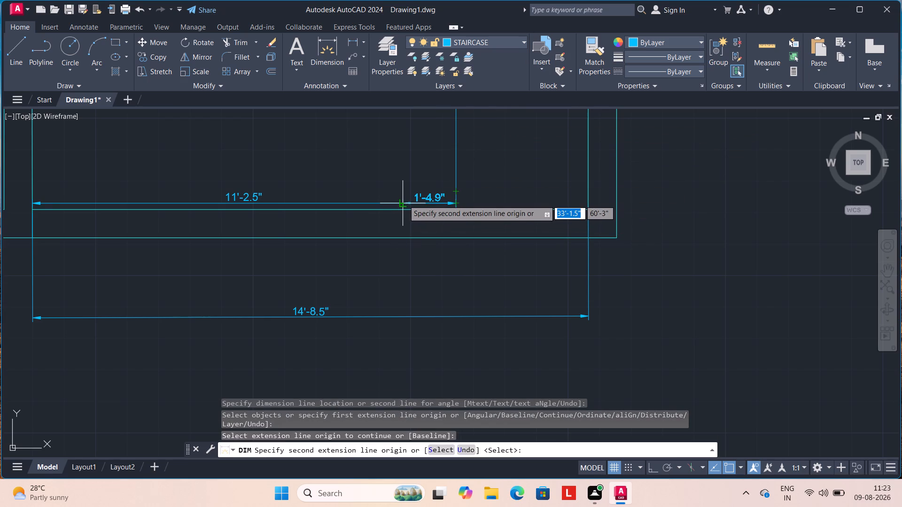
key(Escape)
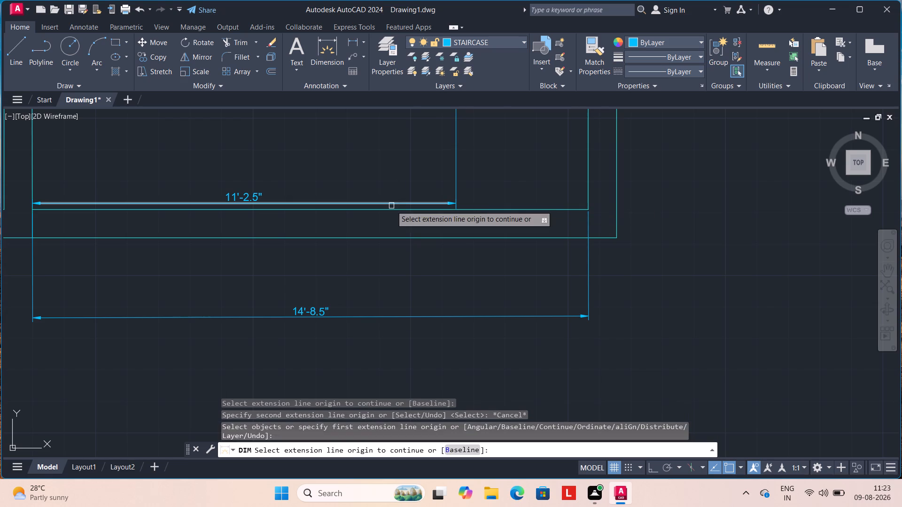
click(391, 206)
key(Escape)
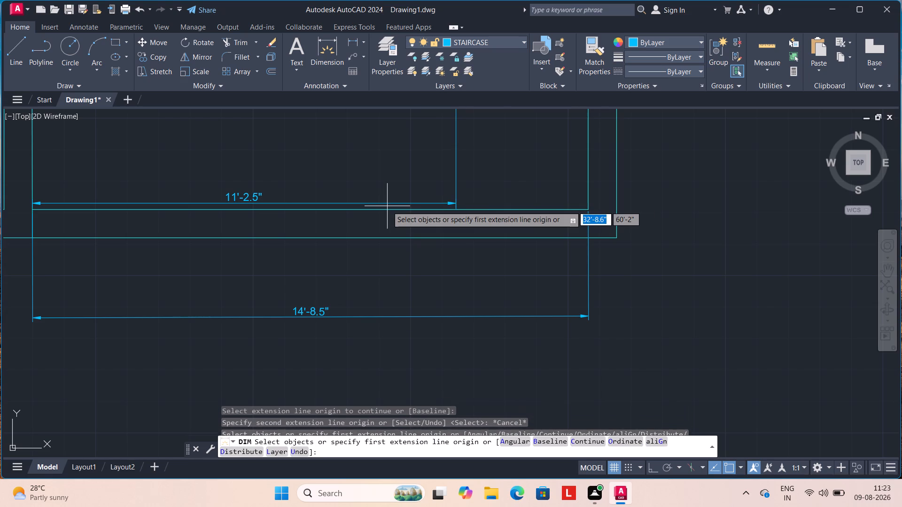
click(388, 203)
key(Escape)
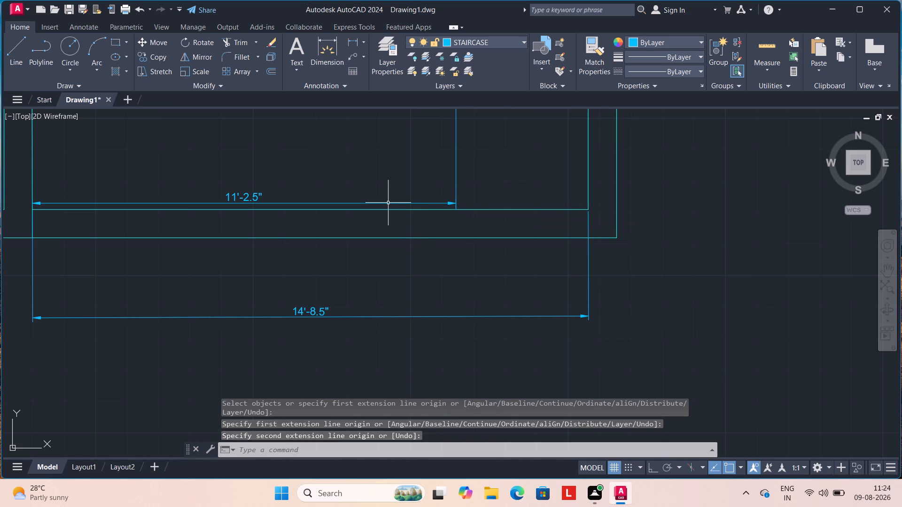
Erase both dimensions along the lower-right room's south wall, the one to the staircase line and the full inner width.
click(334, 205)
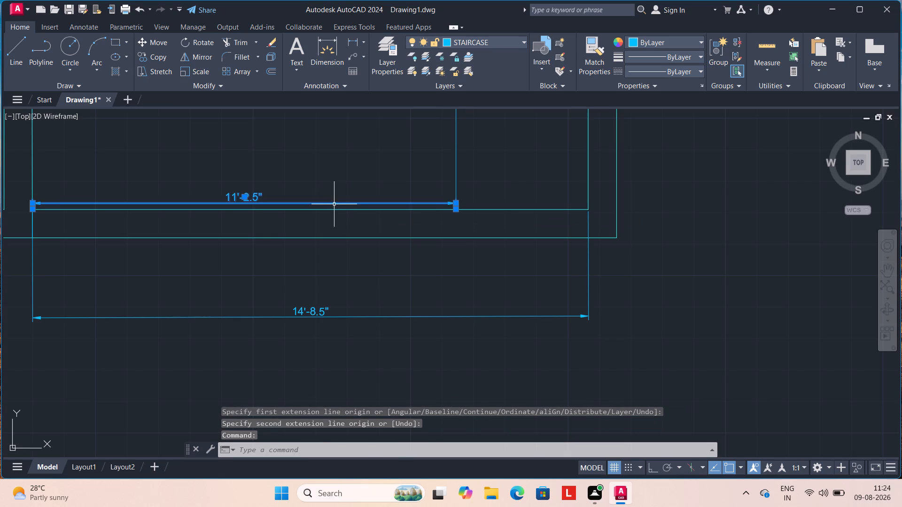
key(Delete)
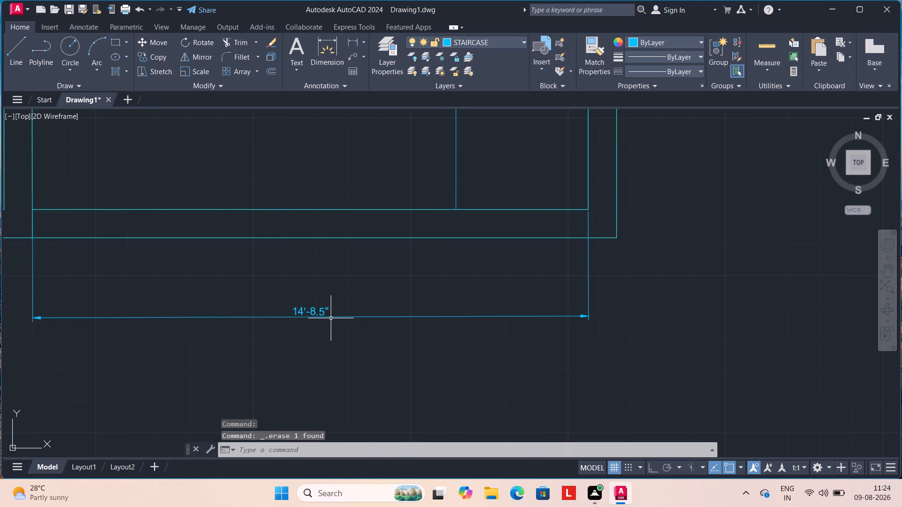
click(334, 319)
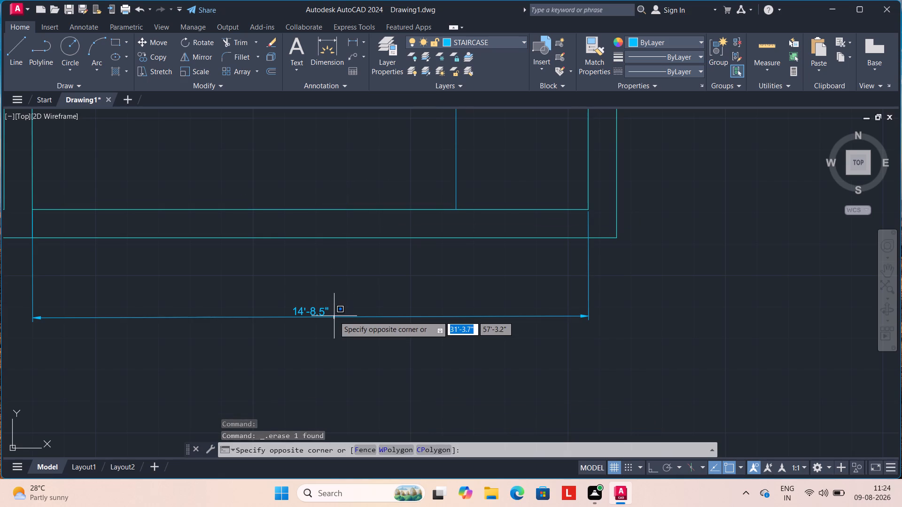
click(334, 316)
key(Escape)
click(334, 316)
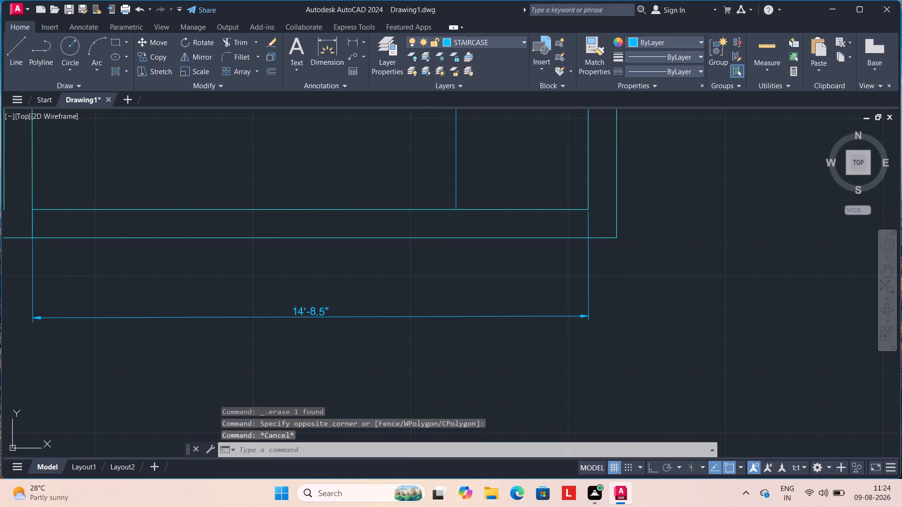
key(Delete)
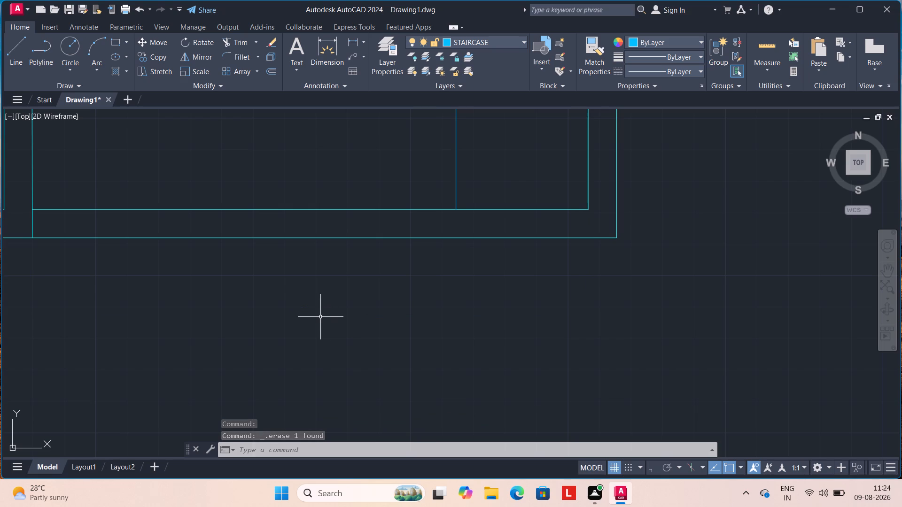
Erase the horizontal staircase line running midway between the vertical staircase line and the room's east wall.
scroll(320, 317, down, 2)
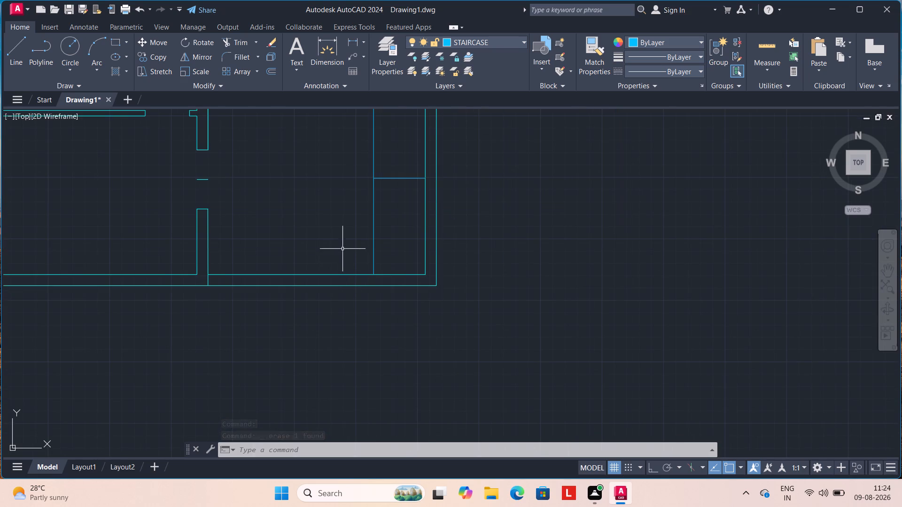
scroll(378, 214, down, 1)
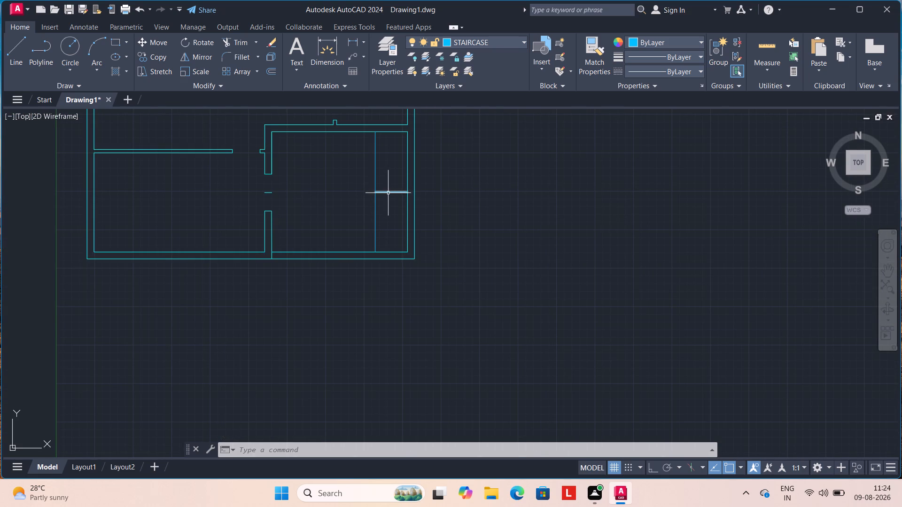
scroll(386, 193, up, 2)
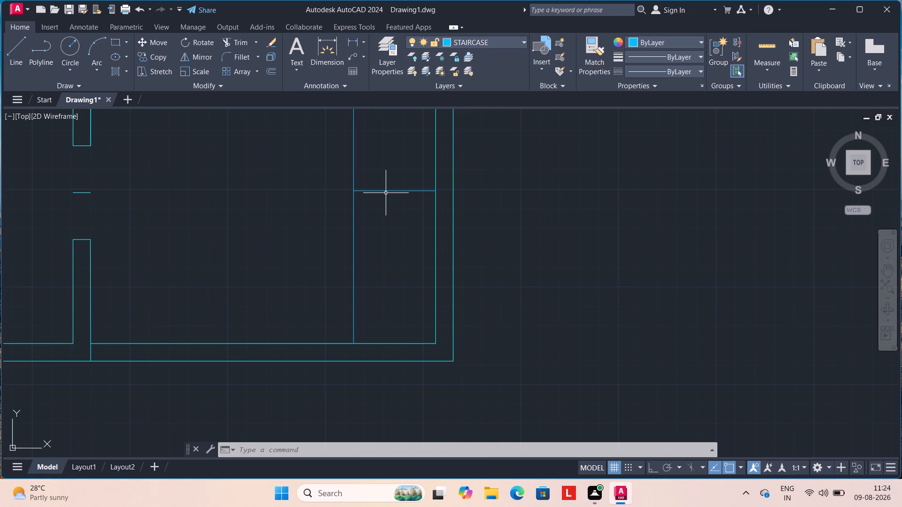
click(386, 190)
key(Delete)
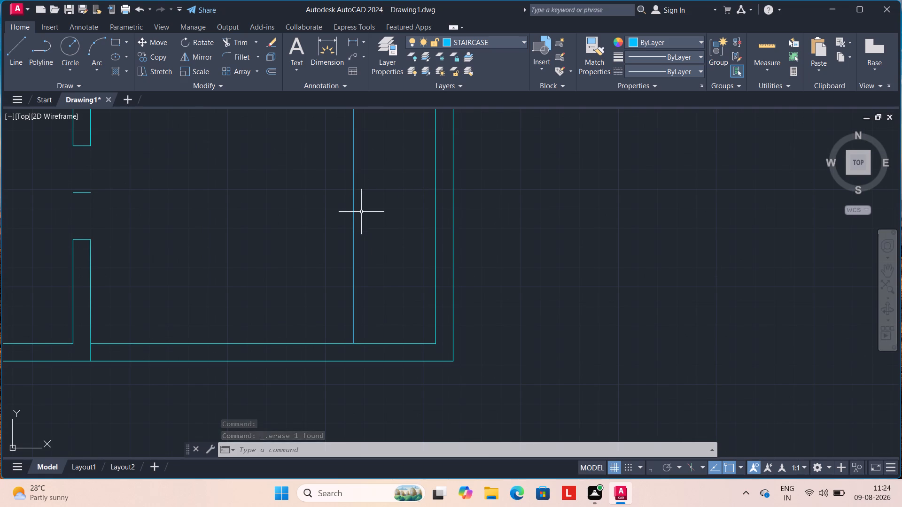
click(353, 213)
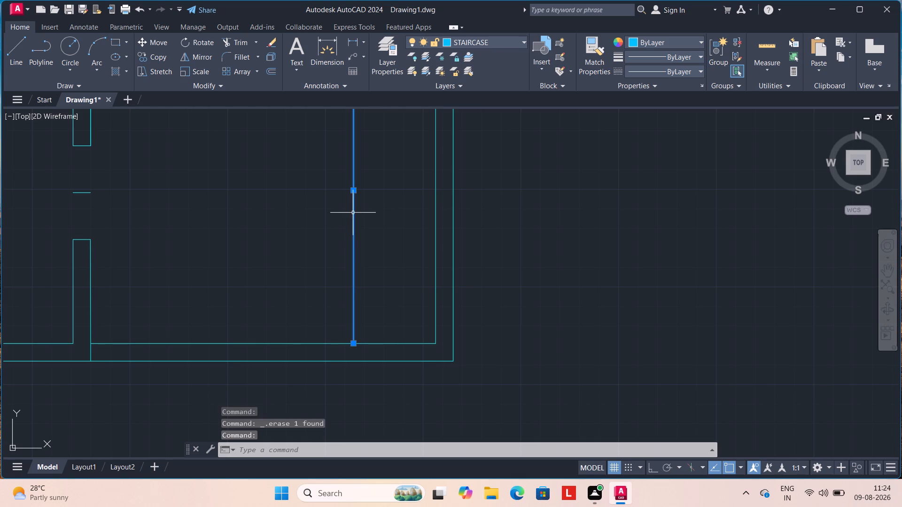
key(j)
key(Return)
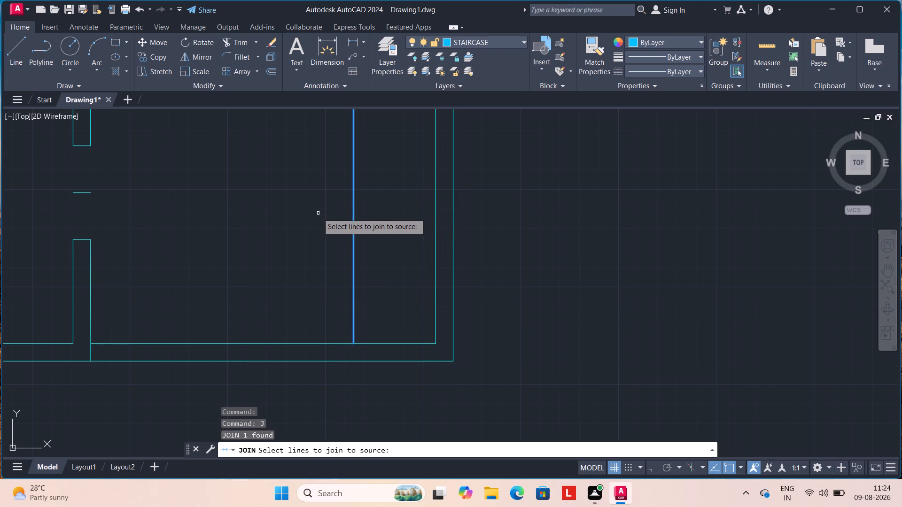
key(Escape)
Draw a line 3'6" north from the room's southeast inner corner, continuing west to the vertical staircase line.
scroll(299, 216, down, 2)
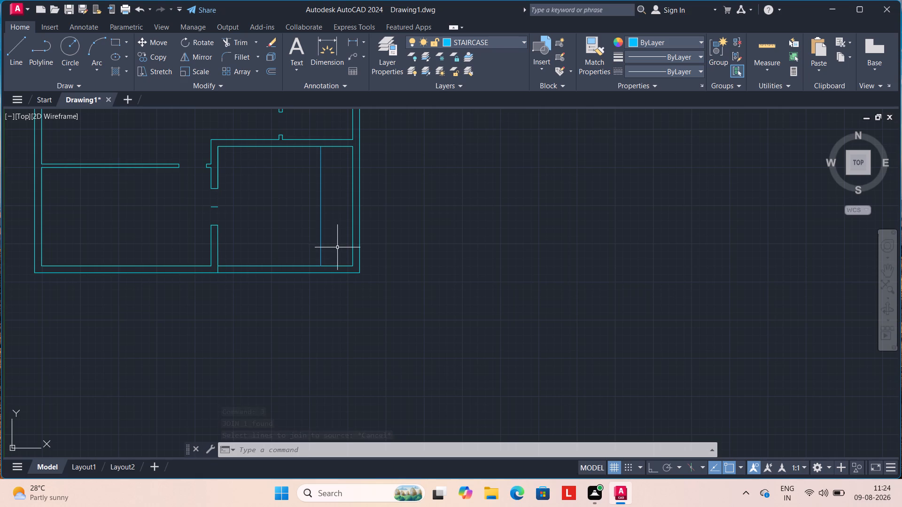
scroll(339, 250, up, 1)
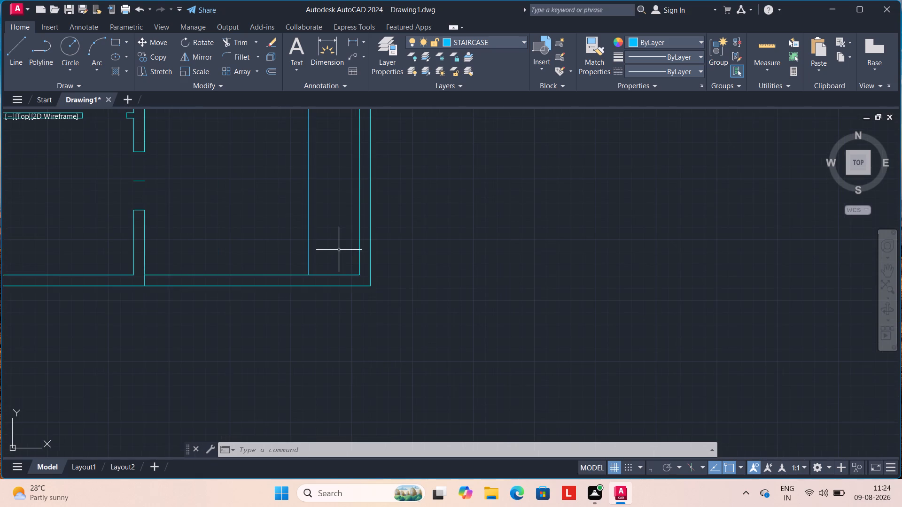
key(l)
key(Return)
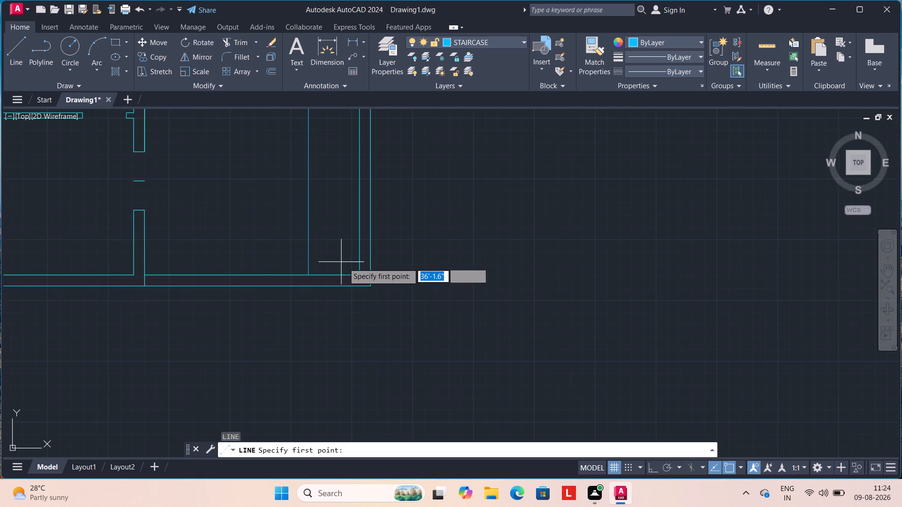
click(356, 273)
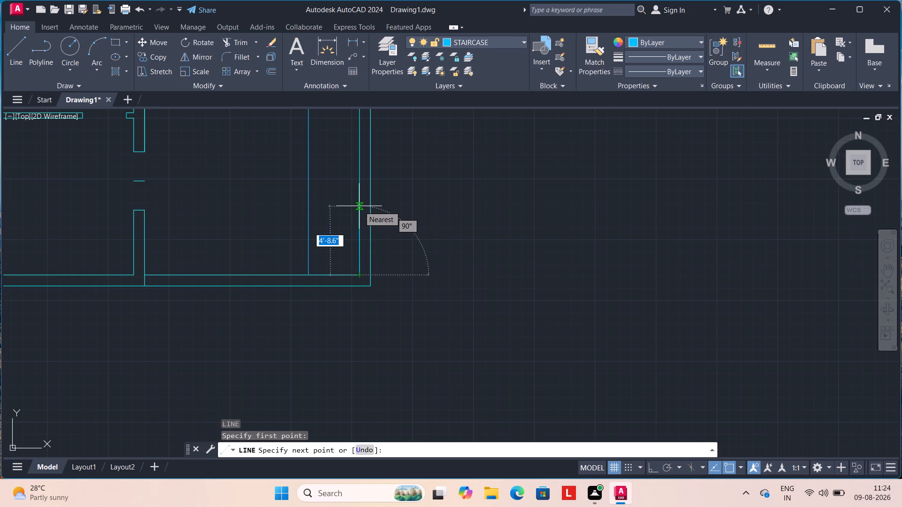
text(3')
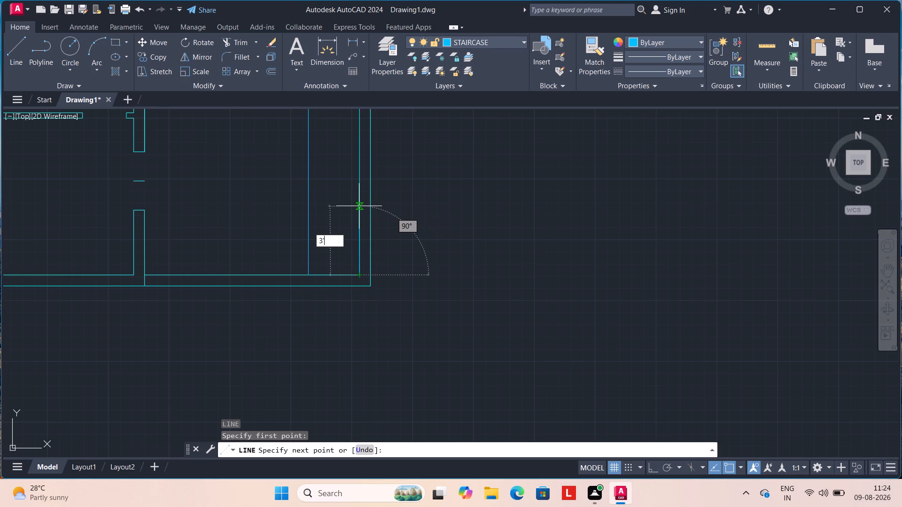
key(6)
key(shift+quotedbl)
key(Return)
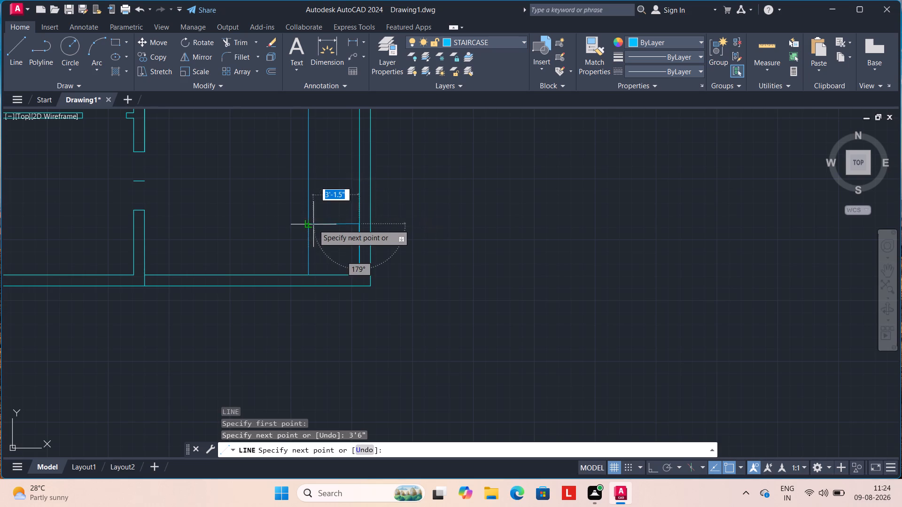
click(304, 224)
key(Escape)
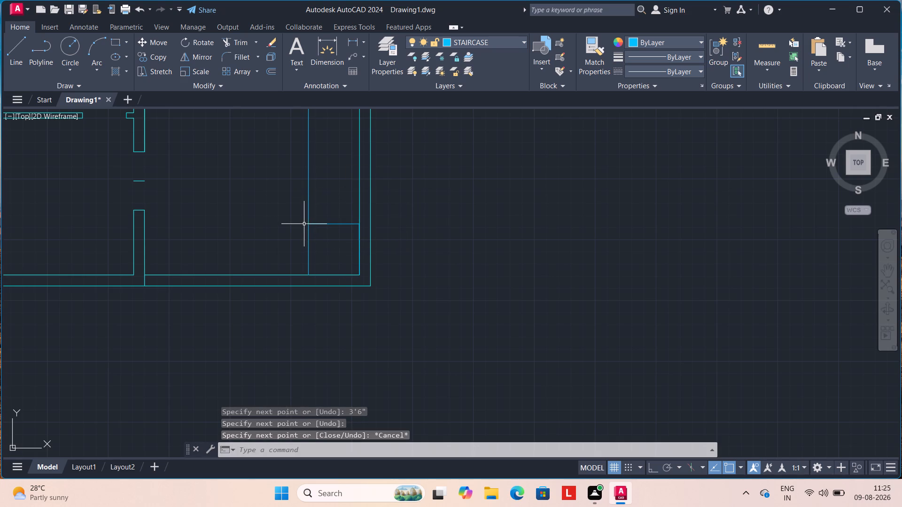
Erase the 3'6" vertical helper line beside the east wall's inner face.
scroll(307, 230, up, 2)
scroll(414, 237, up, 2)
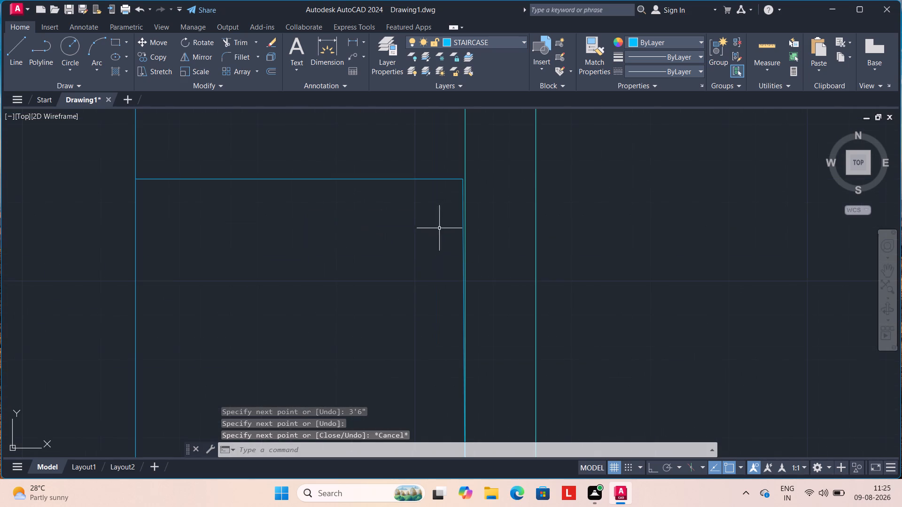
click(462, 211)
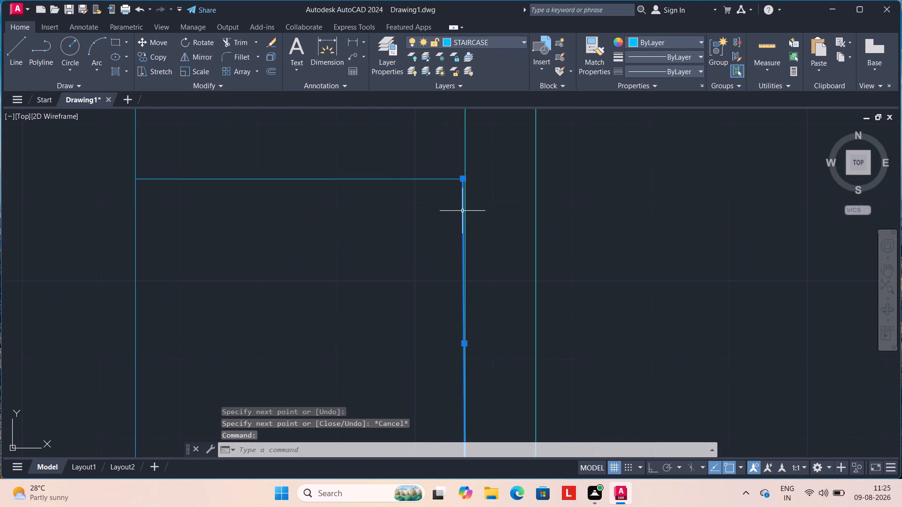
key(Delete)
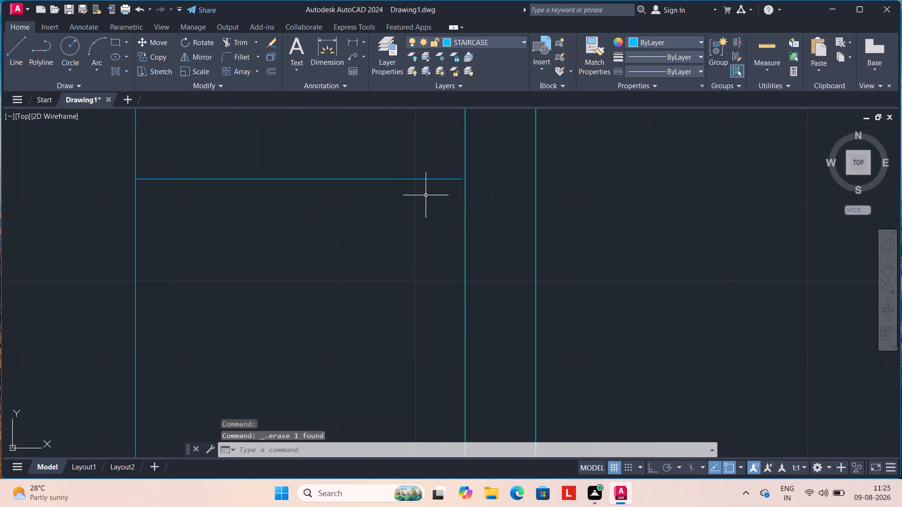
Extend the horizontal landing line to the inner face of the east wall.
text(EX)
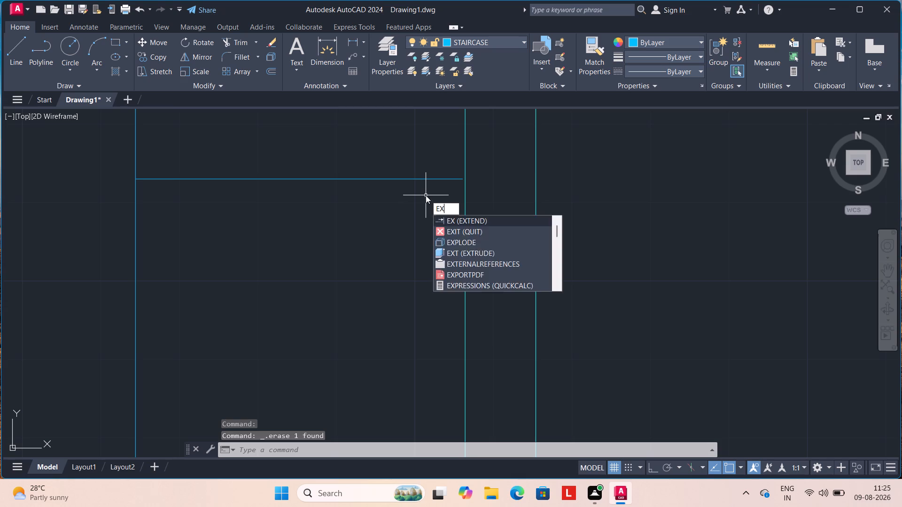
key(Return)
click(435, 179)
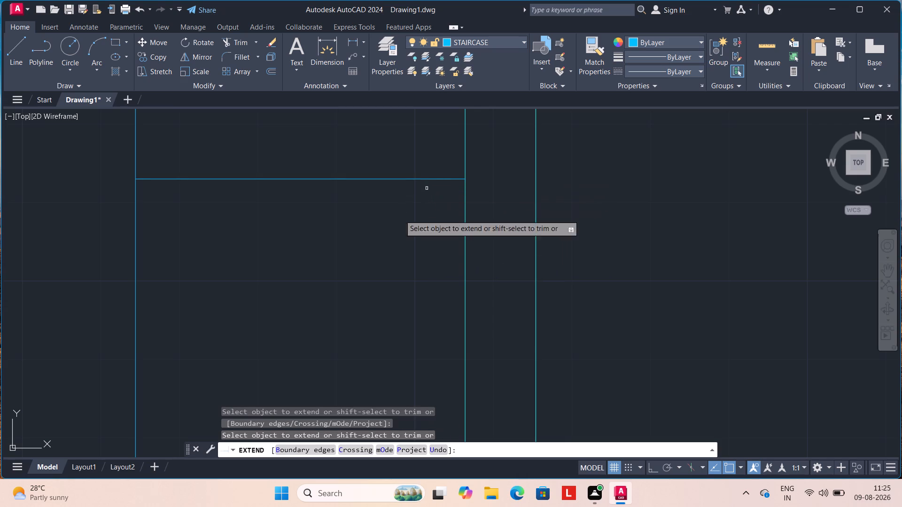
scroll(378, 233, down, 2)
key(Escape)
key(Escape)
key(Escape)
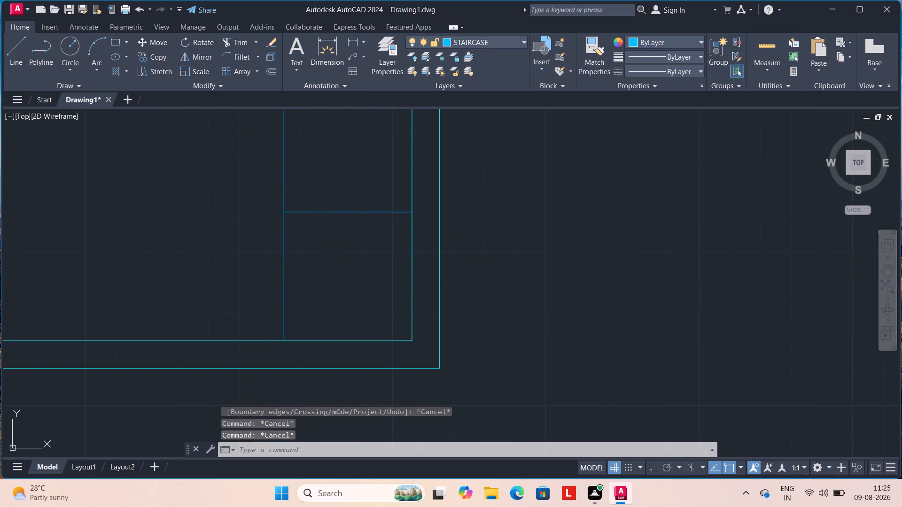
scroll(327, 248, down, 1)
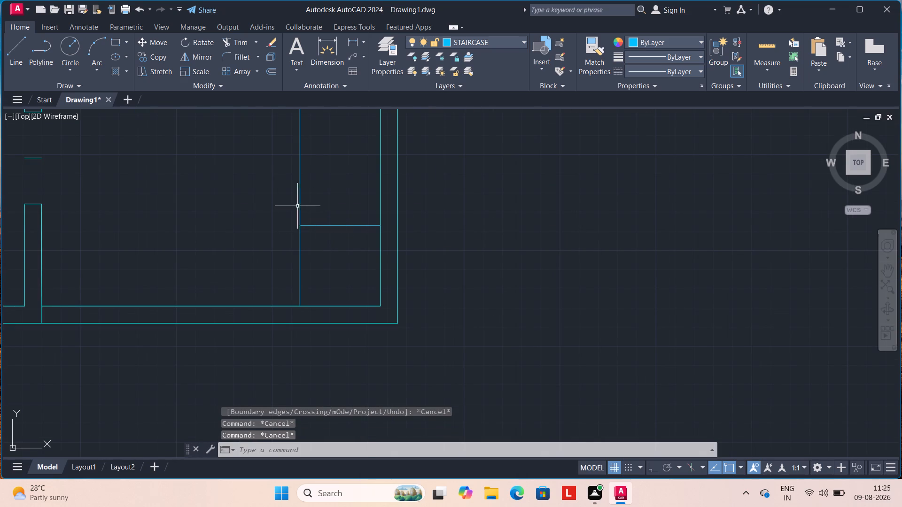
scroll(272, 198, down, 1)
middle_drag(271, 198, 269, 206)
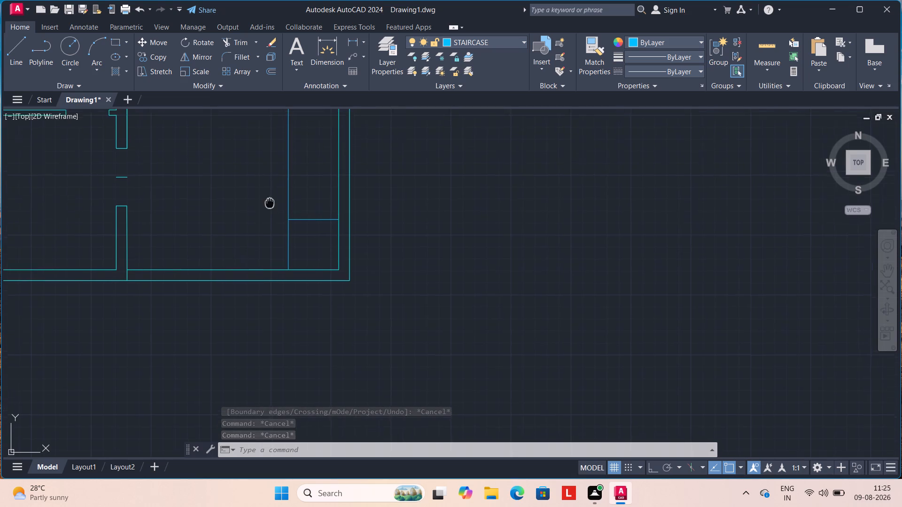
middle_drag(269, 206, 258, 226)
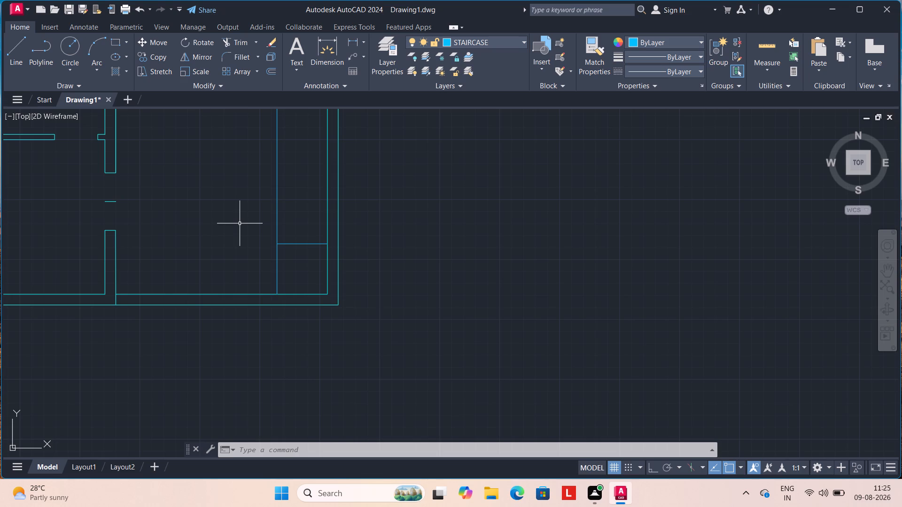
Offset the vertical staircase line successively westward at 1' spacing to lay out six tread lines across the room.
key(0)
key(Delete)
key(BackSpace)
key(o)
key(Return)
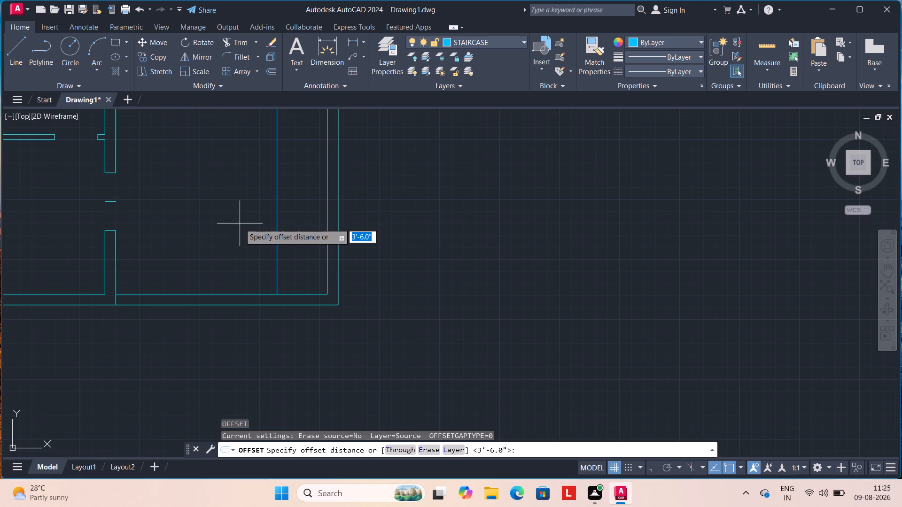
text(1')
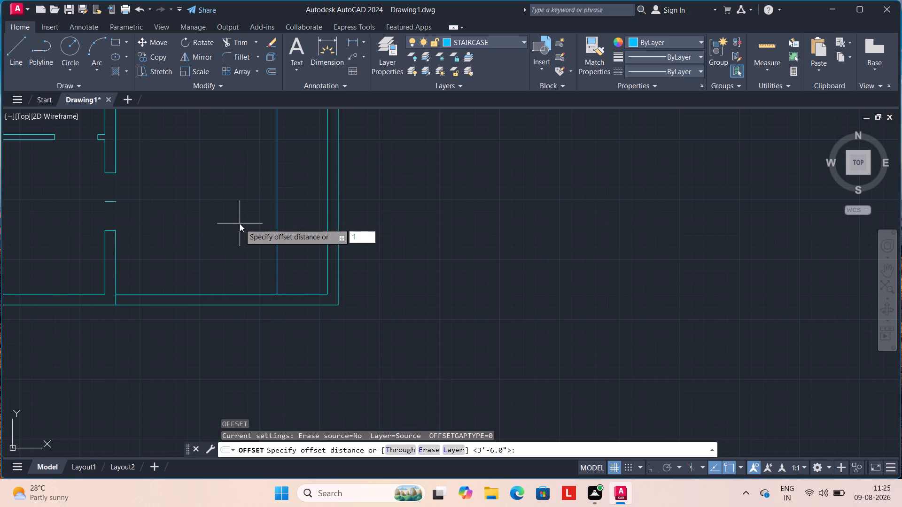
key(Return)
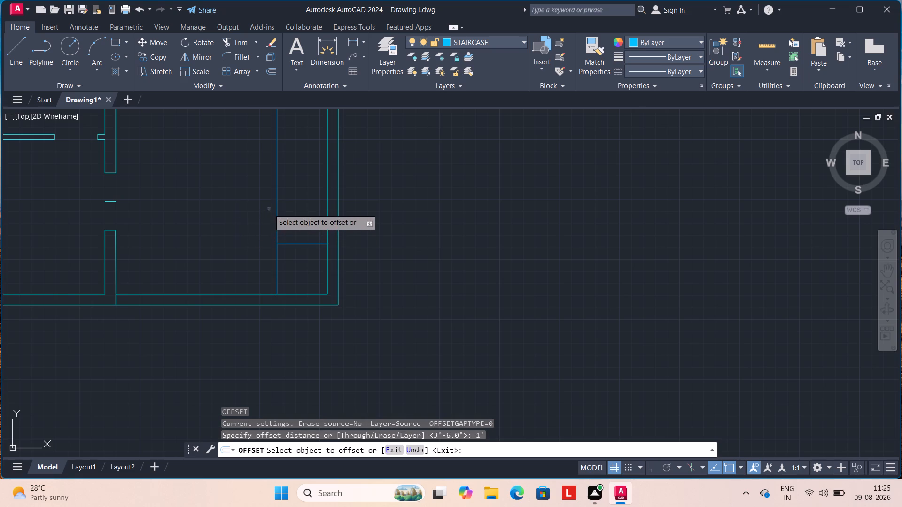
scroll(269, 209, down, 1)
middle_drag(249, 196, 270, 215)
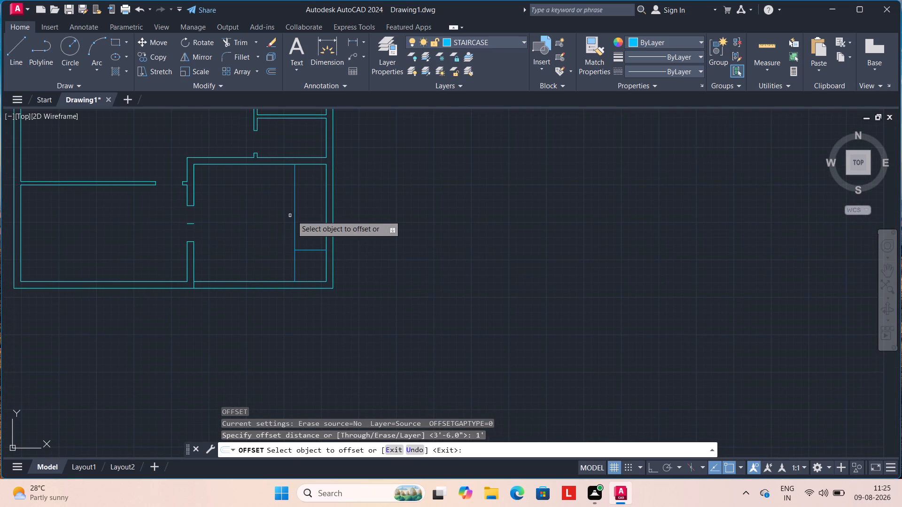
drag(295, 215, 281, 215)
click(272, 215)
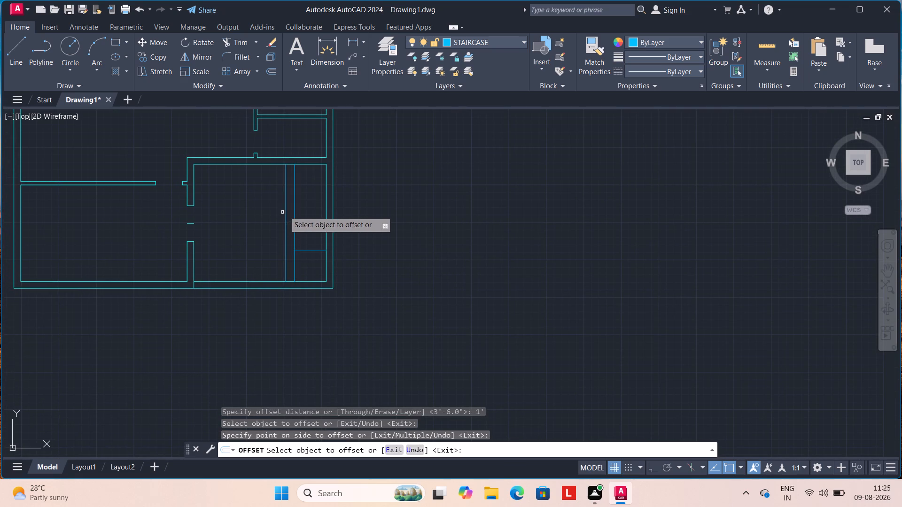
drag(286, 209, 268, 209)
click(264, 208)
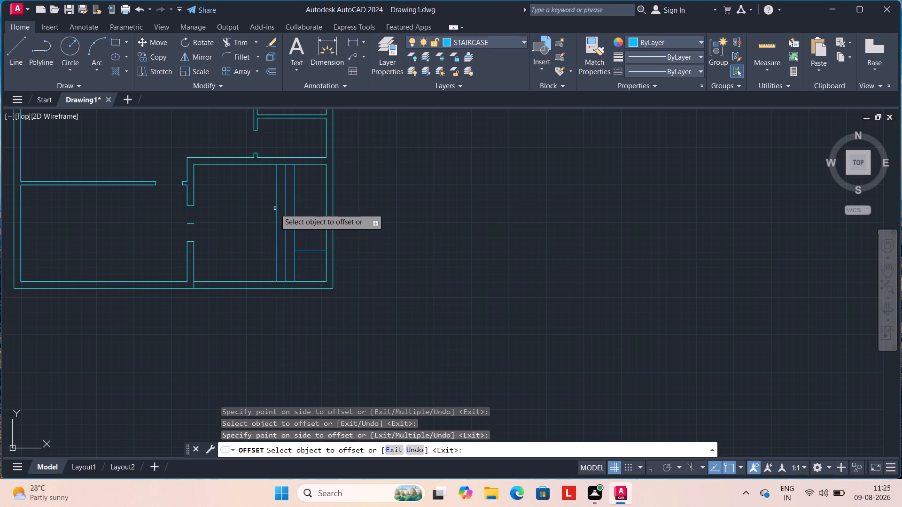
drag(275, 208, 257, 207)
click(257, 207)
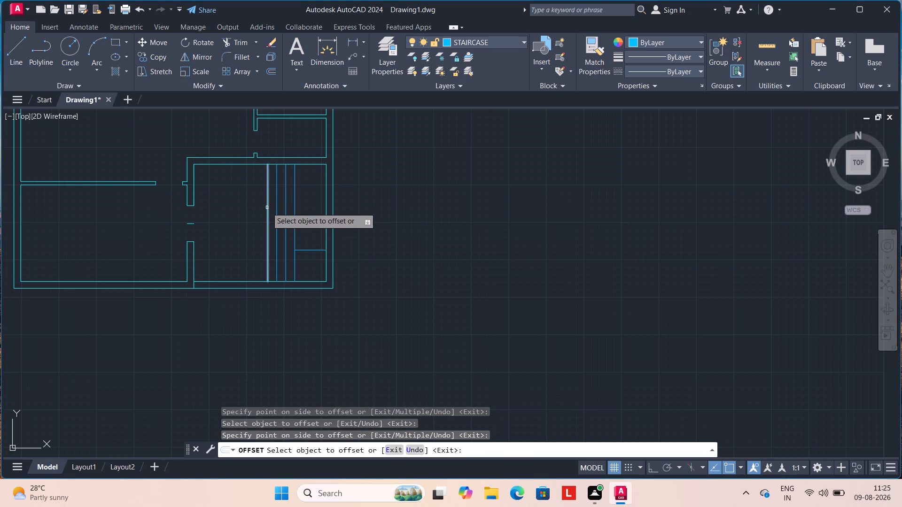
drag(267, 207, 256, 207)
click(253, 208)
click(257, 208)
click(252, 208)
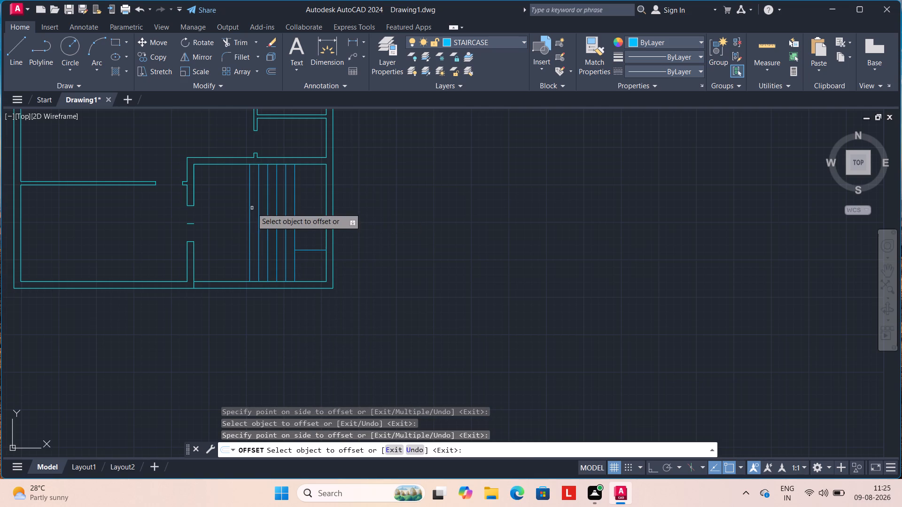
drag(250, 206, 243, 206)
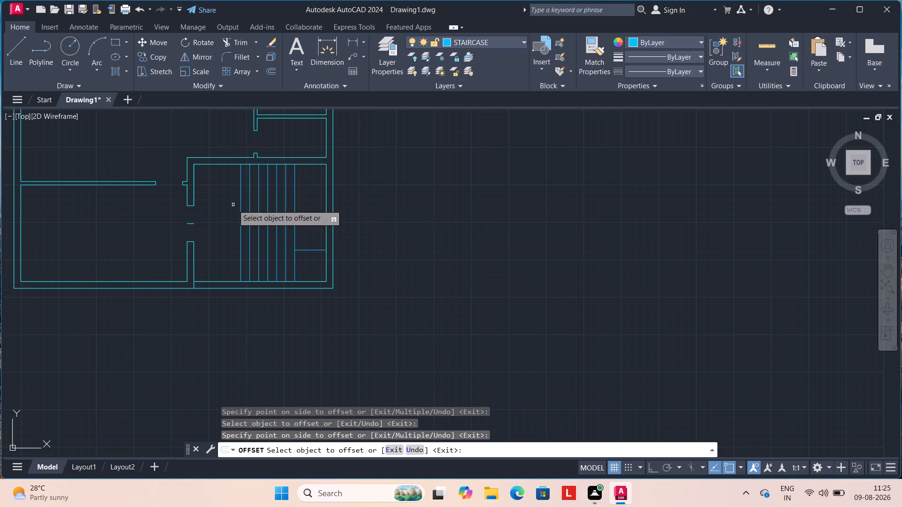
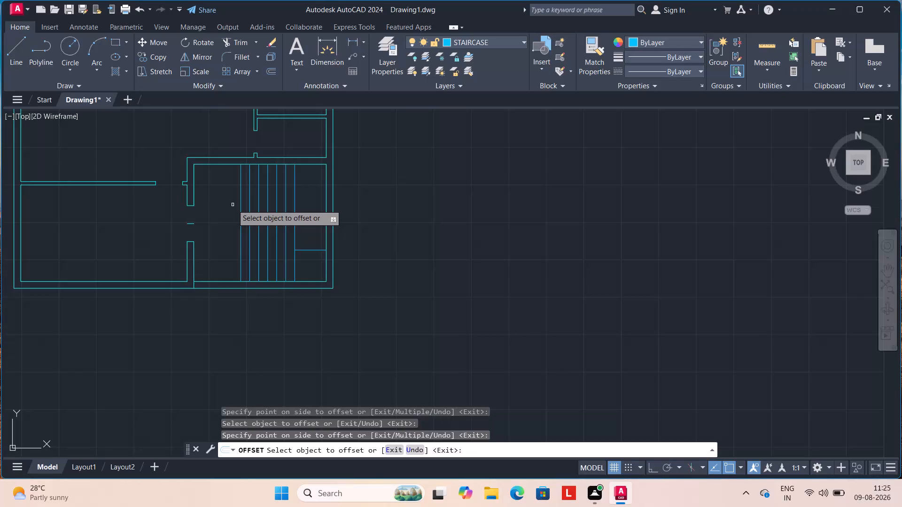
Extend the horizontal landing line westward across the tread lines to the westernmost vertical one.
key(Escape)
key(Escape)
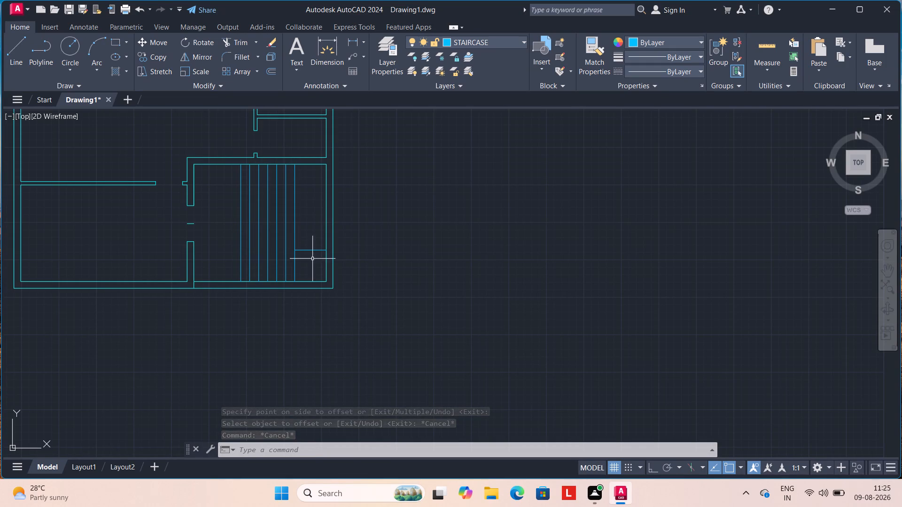
text(EX)
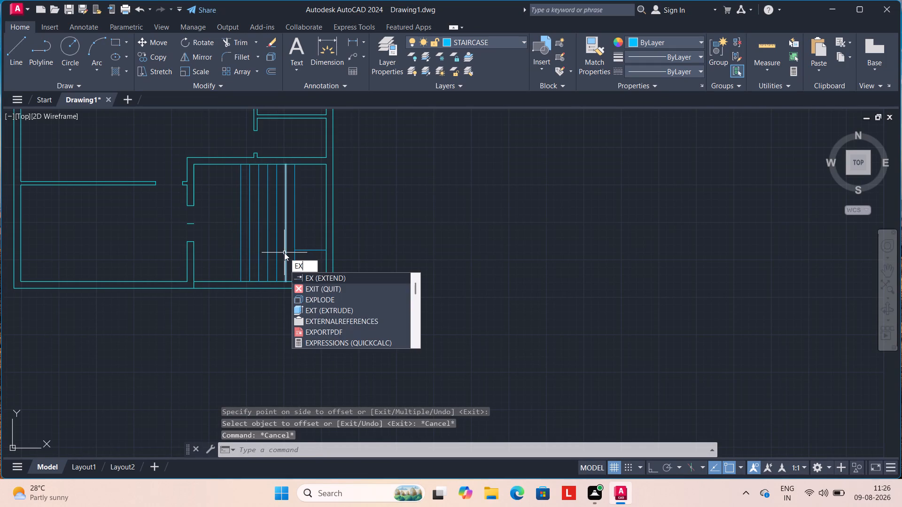
key(Return)
click(301, 249)
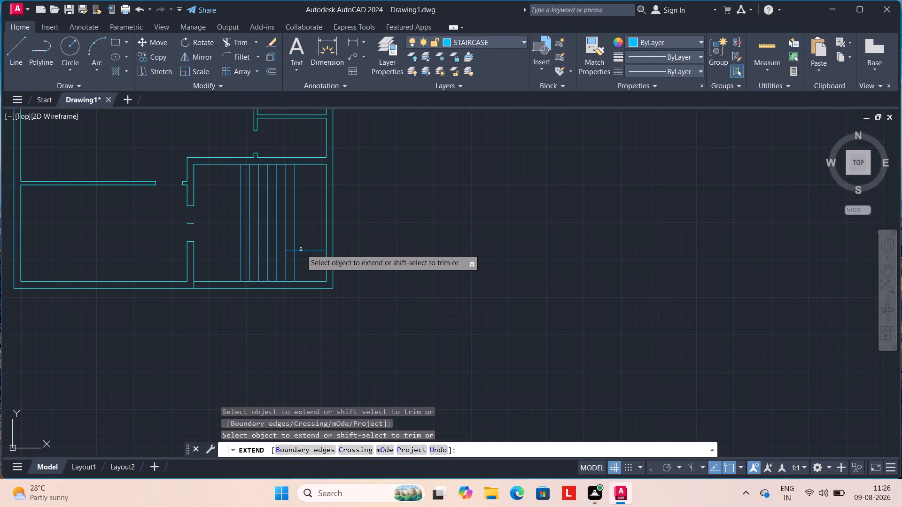
click(290, 251)
click(280, 250)
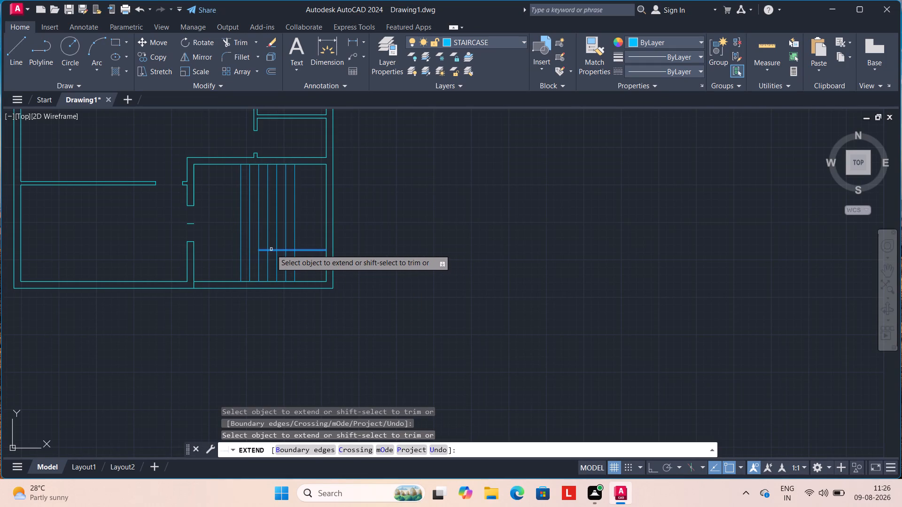
click(271, 249)
click(259, 249)
click(254, 250)
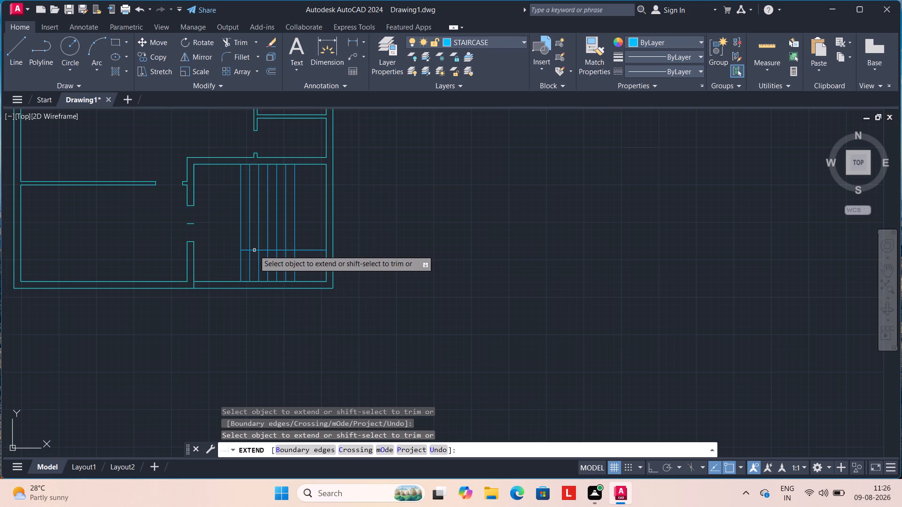
key(Escape)
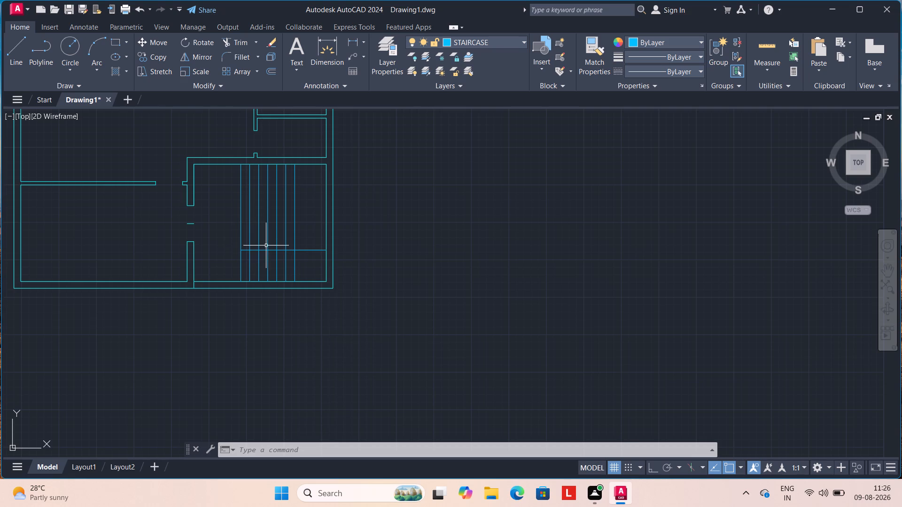
Offset the extended horizontal landing line 5' north to mark the upper landing edge.
key(o)
key(Return)
key(5)
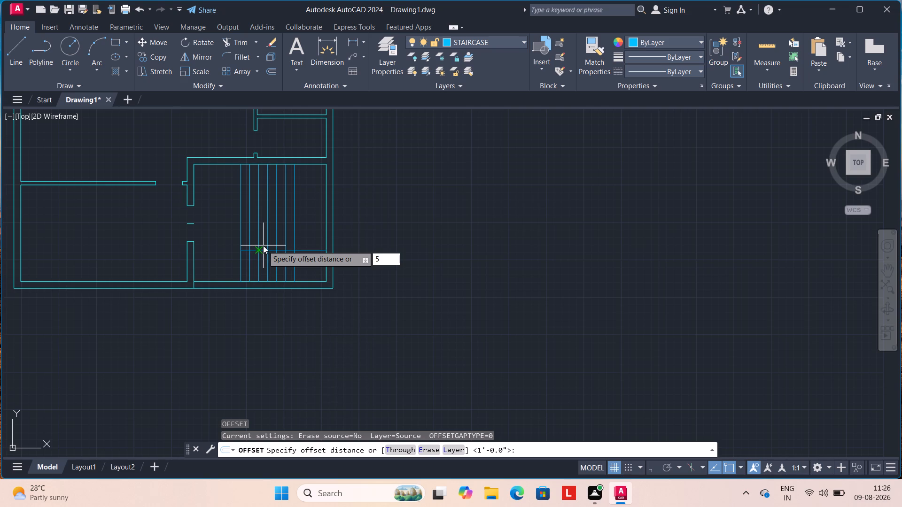
key(apostrophe)
key(Return)
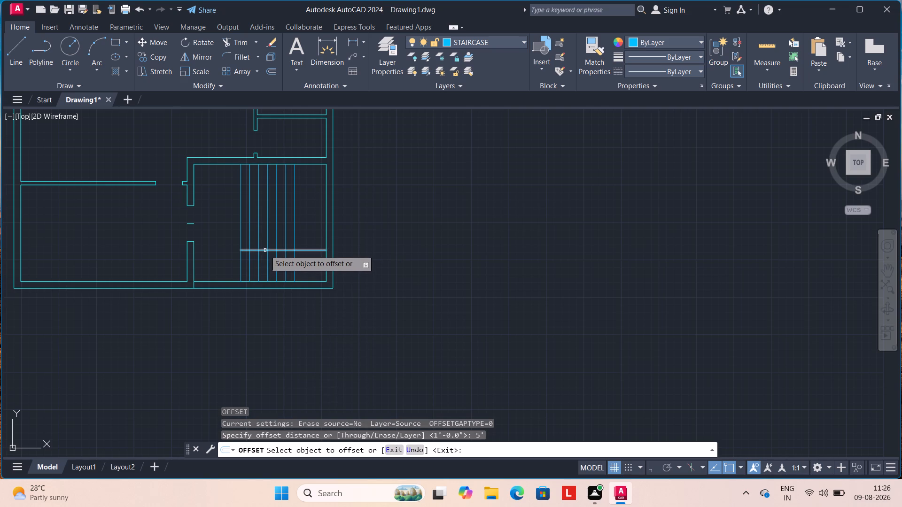
click(264, 250)
click(264, 240)
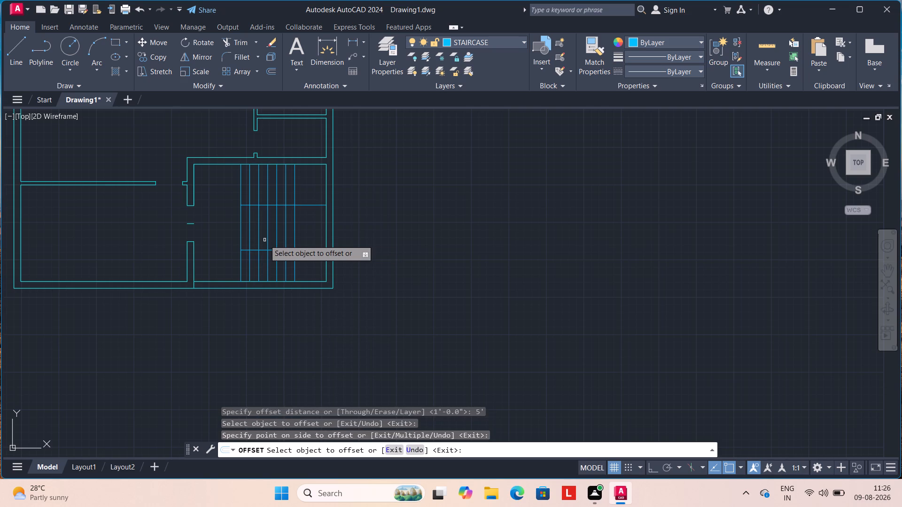
key(Escape)
key(Escape)
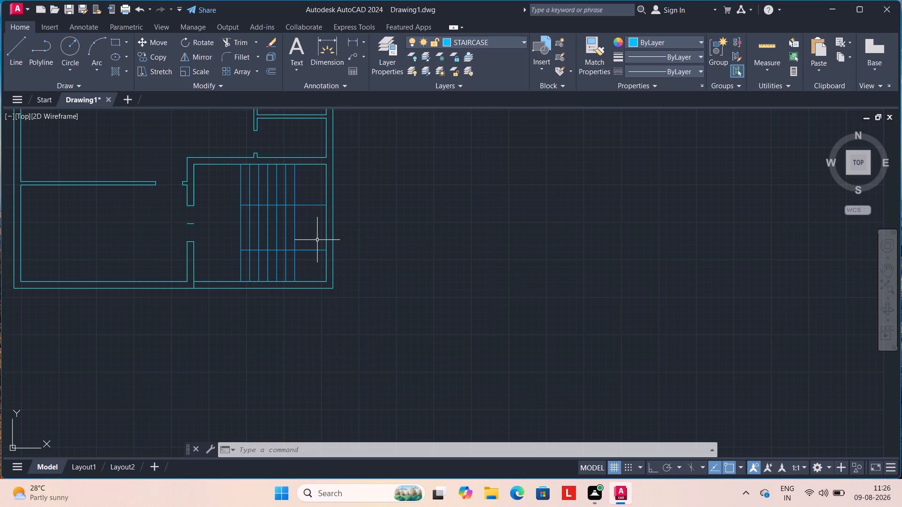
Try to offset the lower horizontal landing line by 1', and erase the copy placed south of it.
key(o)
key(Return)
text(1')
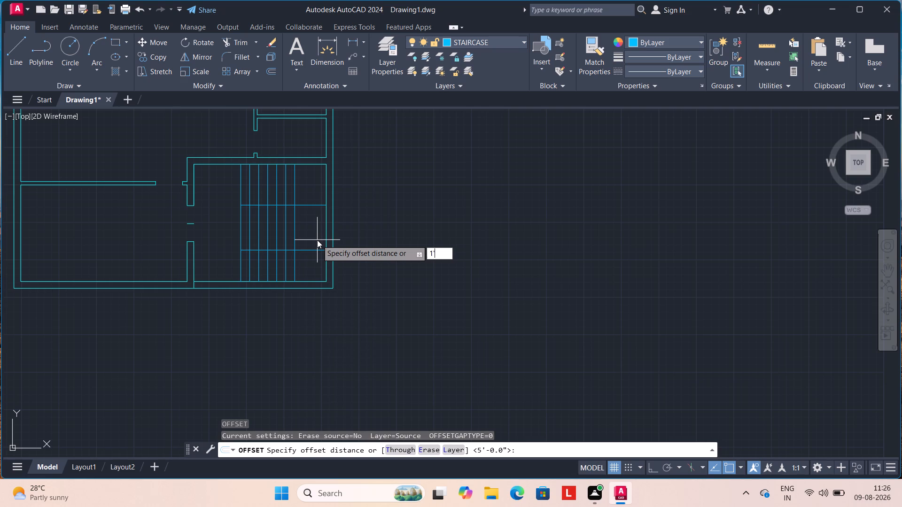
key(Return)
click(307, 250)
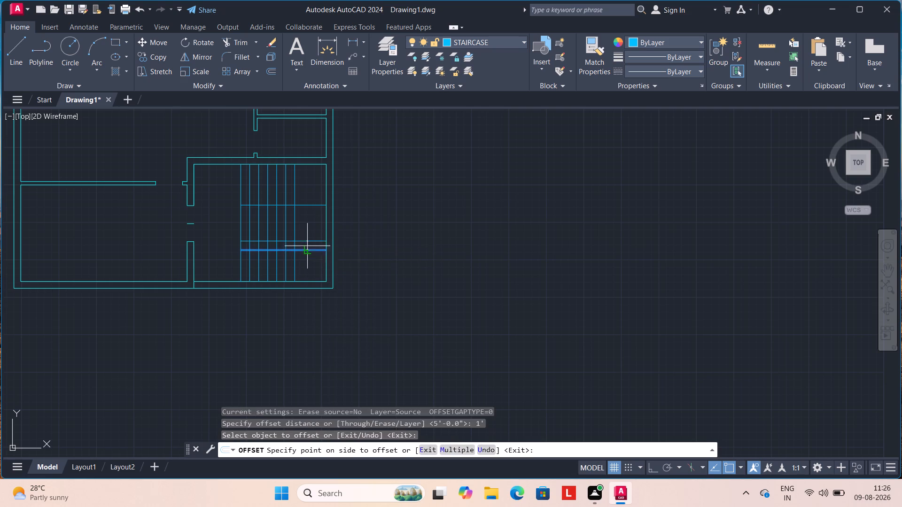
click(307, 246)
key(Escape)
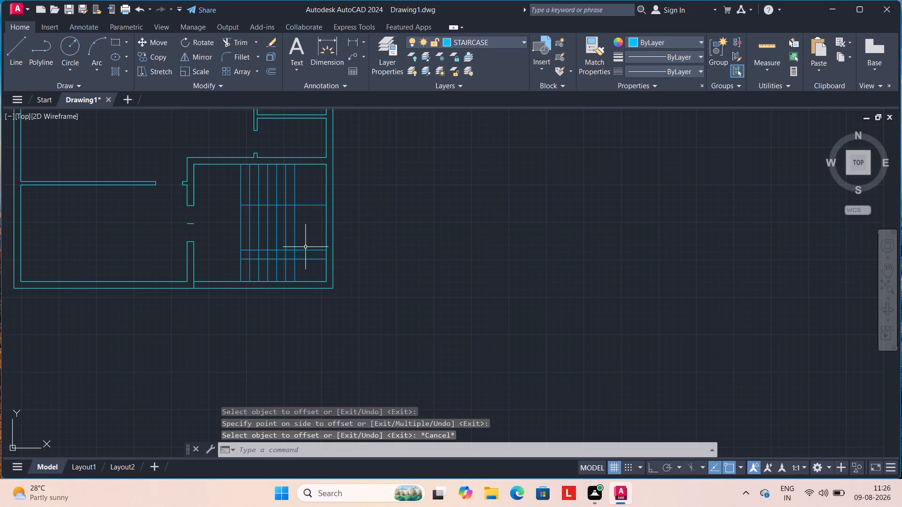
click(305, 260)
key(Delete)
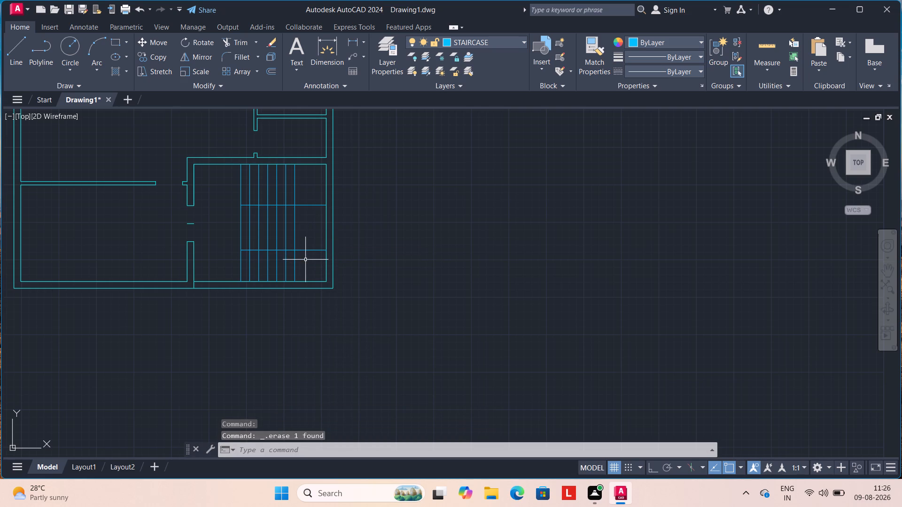
Offset the lower horizontal landing line successively northward at 1' spacing to lay out four tread lines below the upper landing line.
key(o)
key(Return)
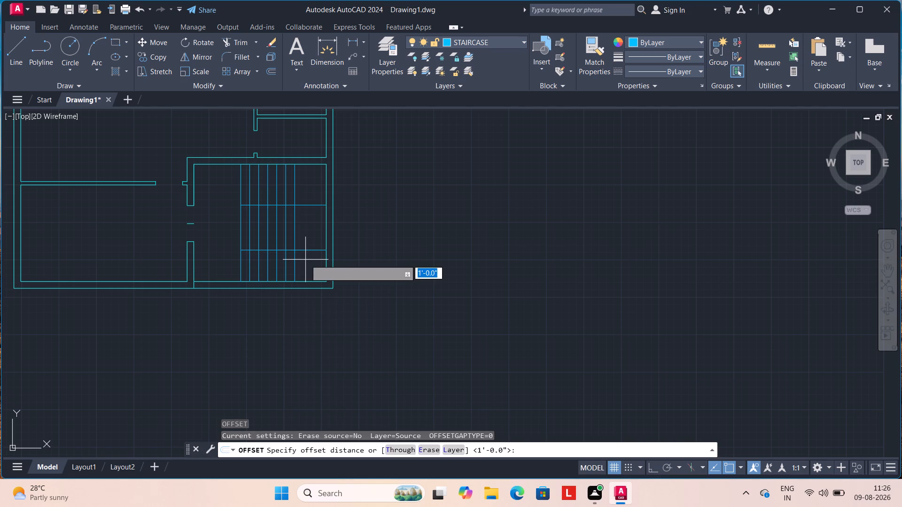
text(1')
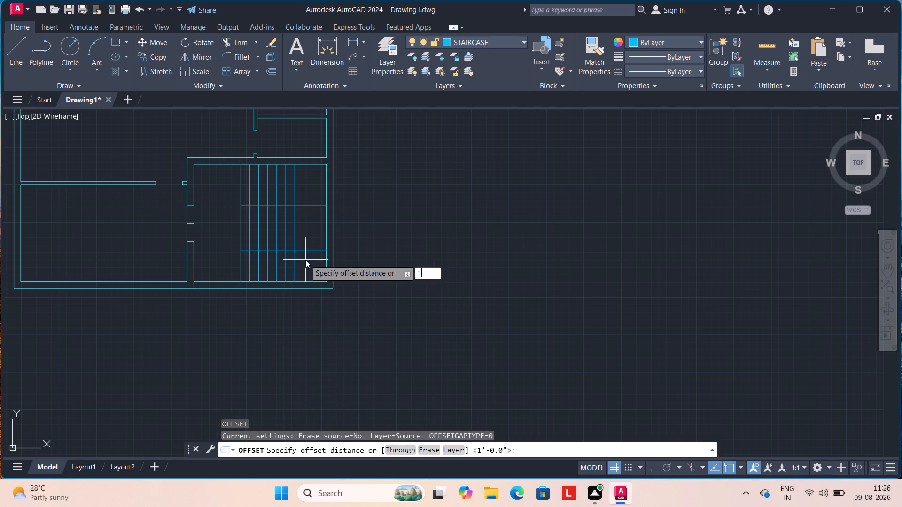
key(Return)
click(303, 250)
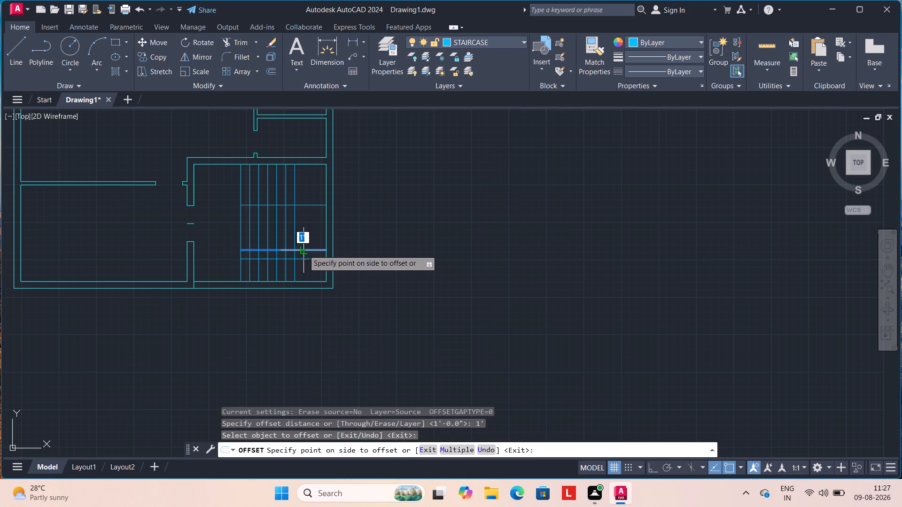
click(305, 246)
click(306, 242)
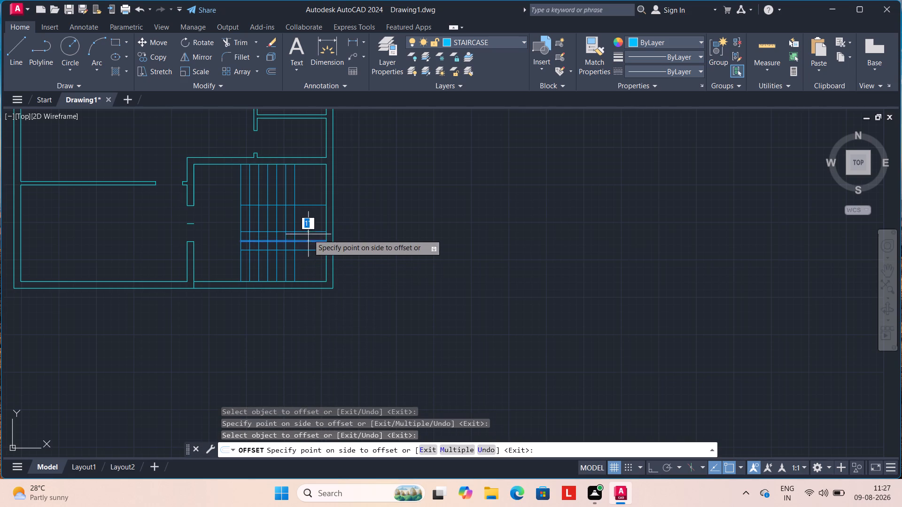
click(308, 234)
drag(309, 232, 312, 228)
click(314, 224)
click(314, 224)
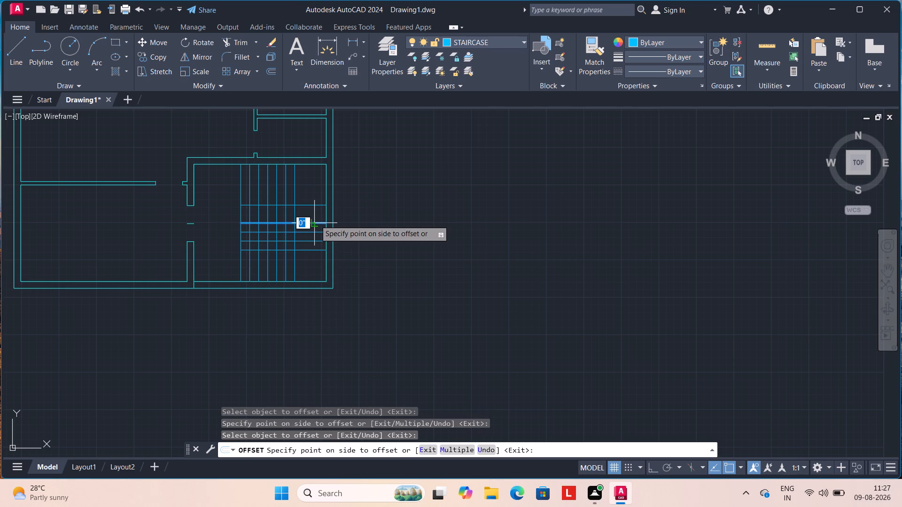
click(315, 220)
click(313, 223)
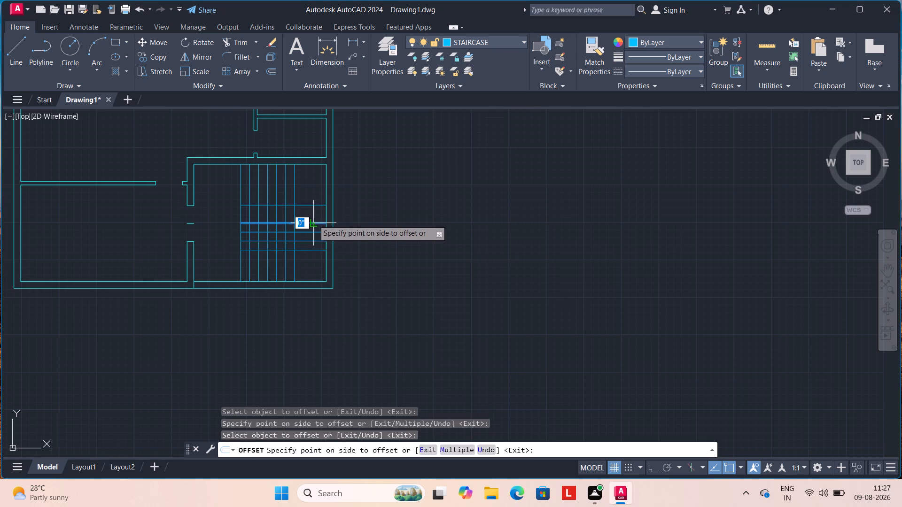
click(312, 218)
click(308, 223)
click(310, 218)
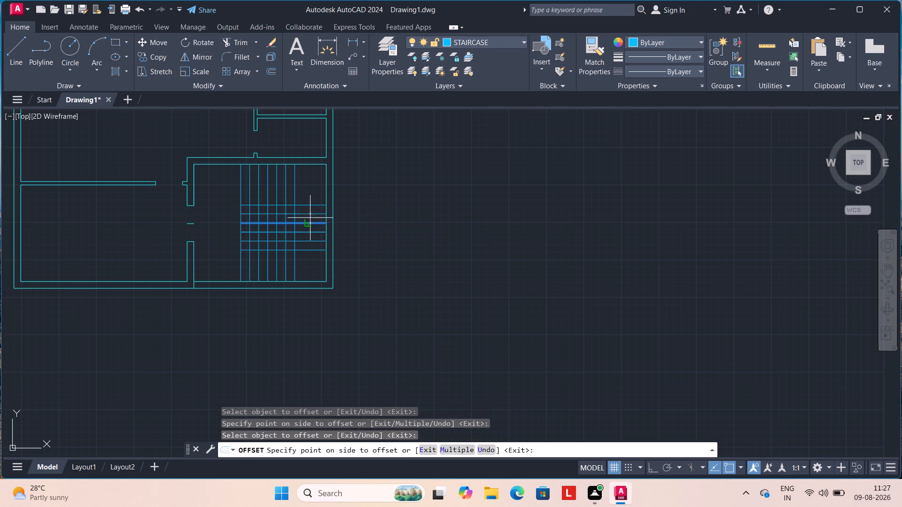
drag(309, 223, 310, 218)
click(310, 216)
scroll(304, 223, up, 3)
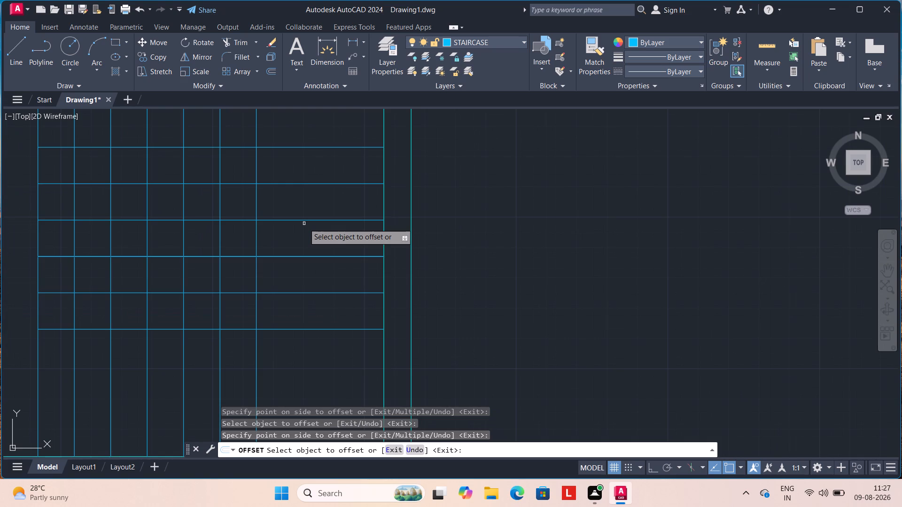
scroll(304, 223, up, 2)
scroll(304, 223, down, 3)
key(Escape)
key(Escape)
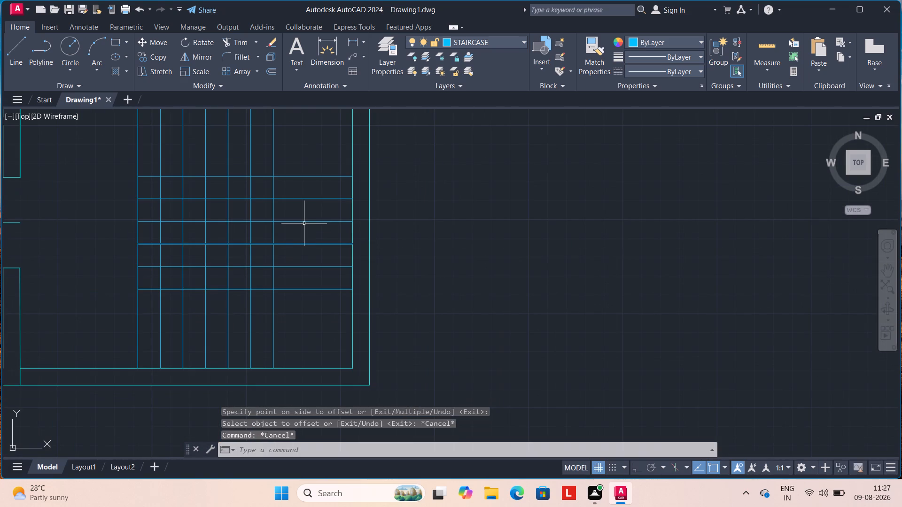
Trim the vertical and horizontal tread lines crossing the northern strip of the stair well, just below the upper landing line.
middle_drag(306, 241, 378, 246)
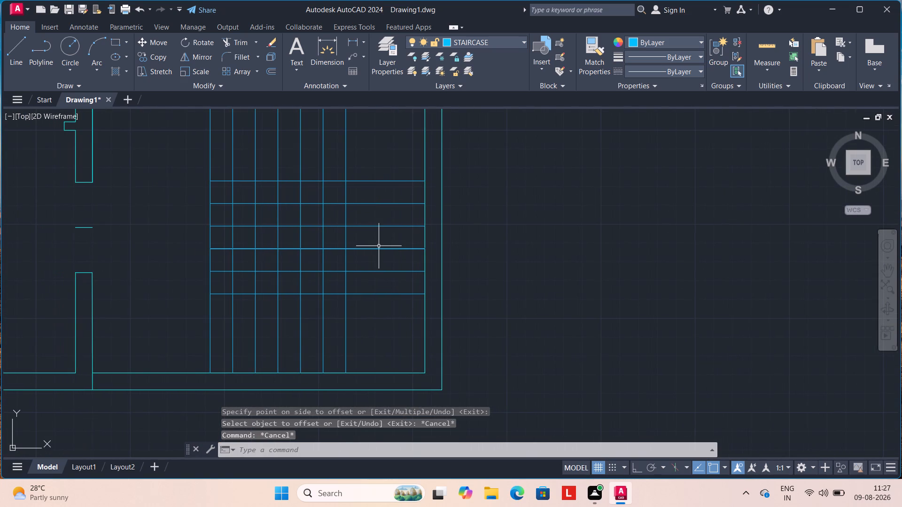
scroll(379, 242, down, 1)
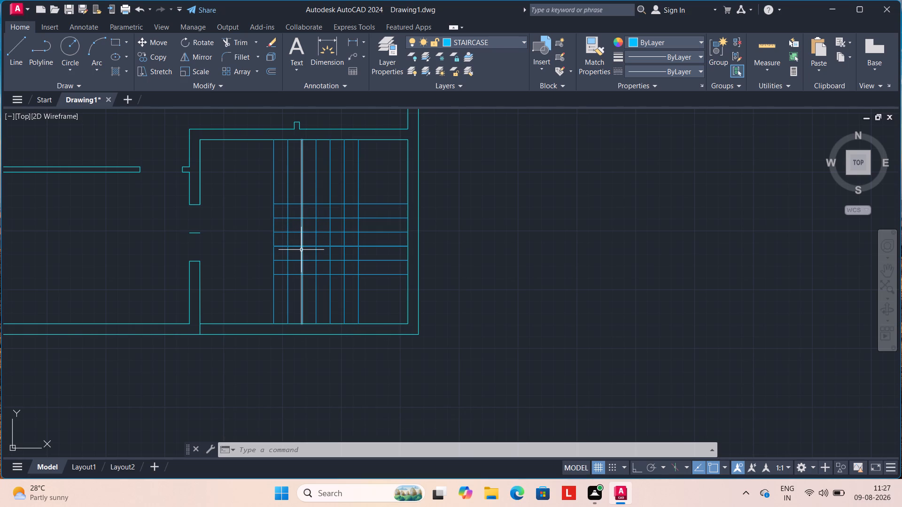
text(TR)
key(Return)
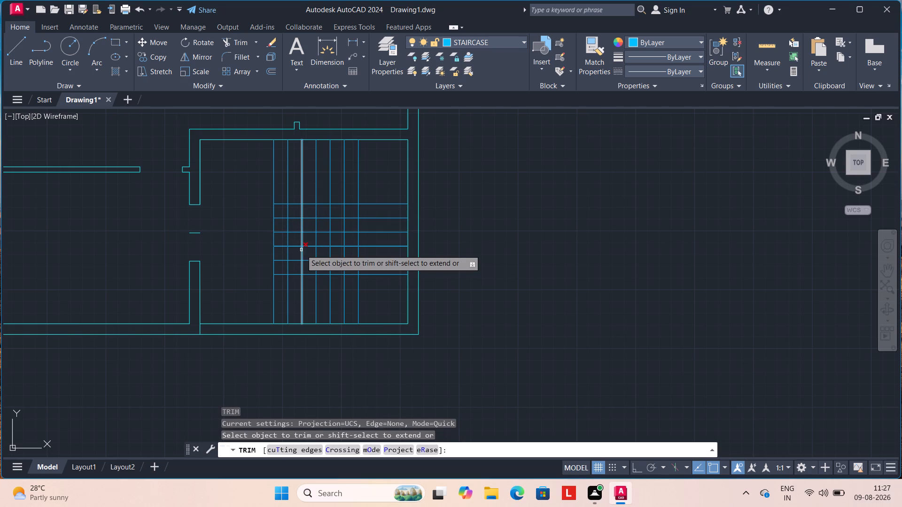
click(282, 218)
drag(286, 216, 306, 234)
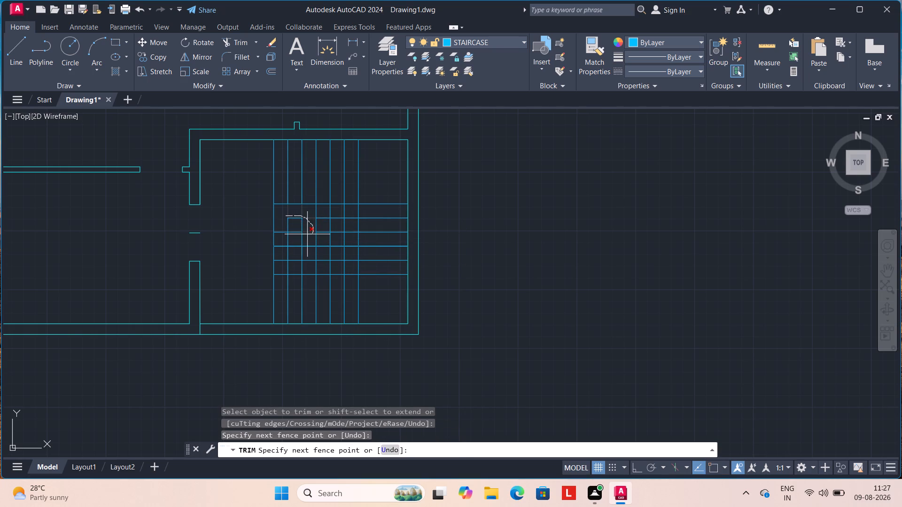
click(285, 213)
drag(285, 213, 323, 219)
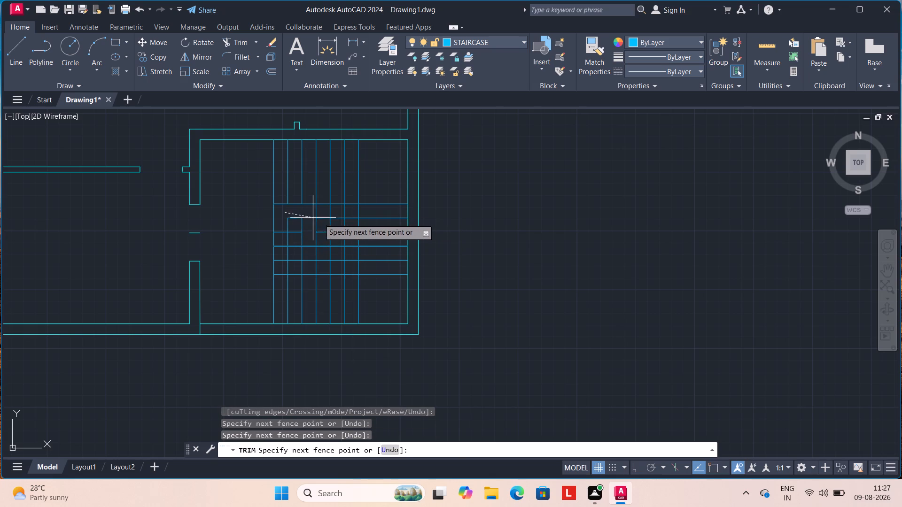
drag(323, 219, 336, 219)
click(332, 213)
drag(332, 213, 333, 222)
click(333, 218)
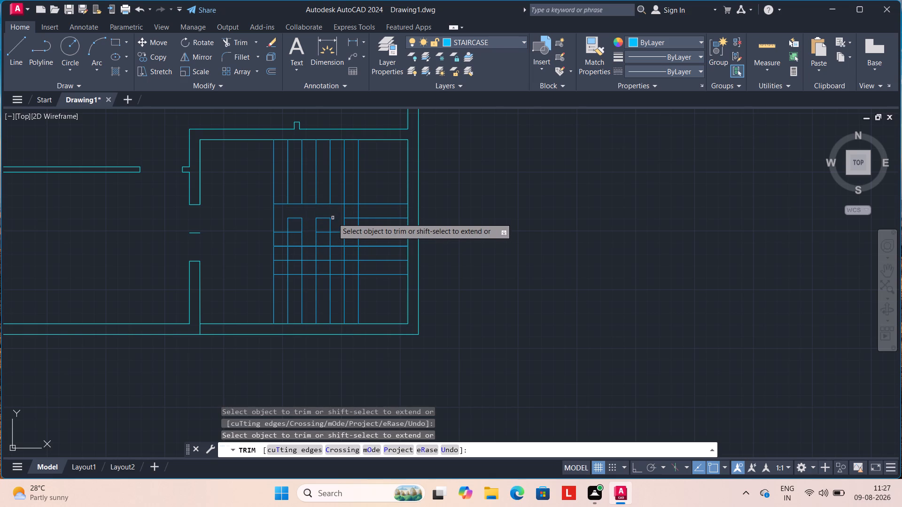
click(344, 211)
click(347, 217)
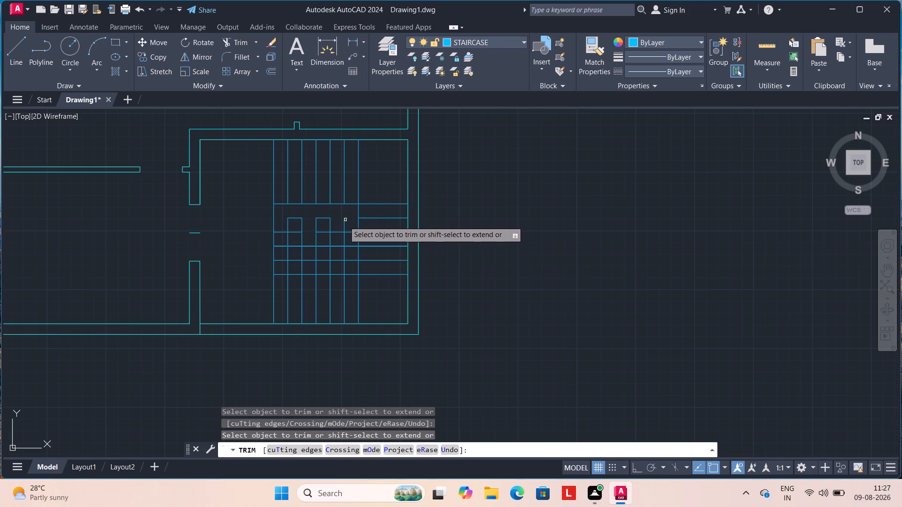
Trim the tread-line grid segments crossing the middle and southwestern parts of the stair well.
click(342, 222)
click(343, 231)
drag(337, 235, 309, 236)
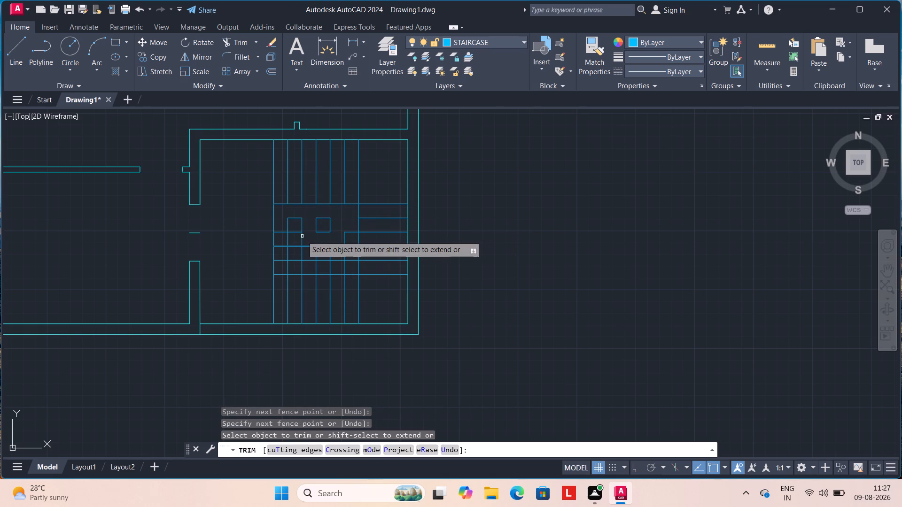
drag(287, 226, 330, 255)
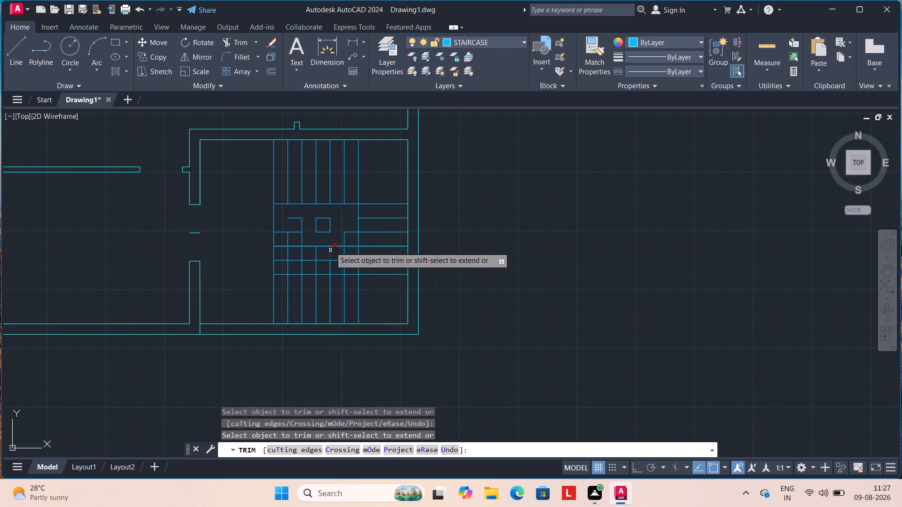
drag(330, 246, 286, 260)
click(286, 260)
click(286, 246)
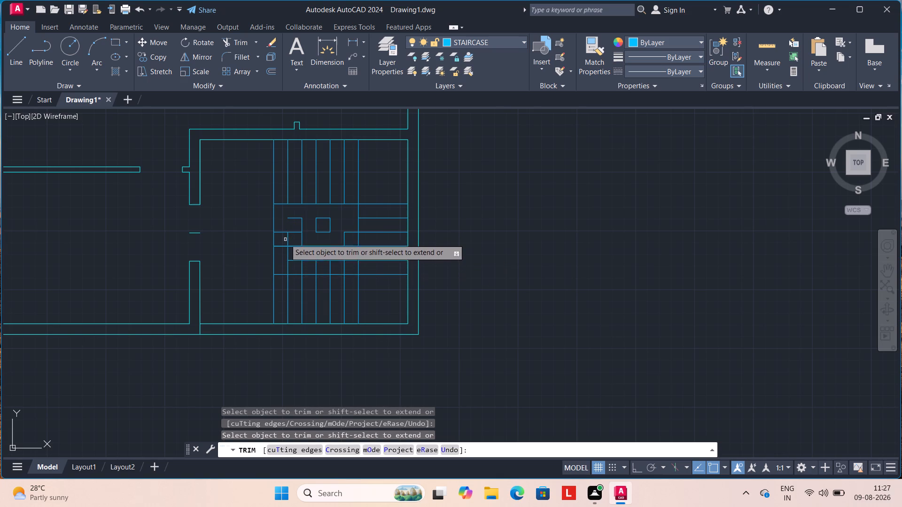
click(285, 234)
drag(289, 233, 300, 235)
click(300, 235)
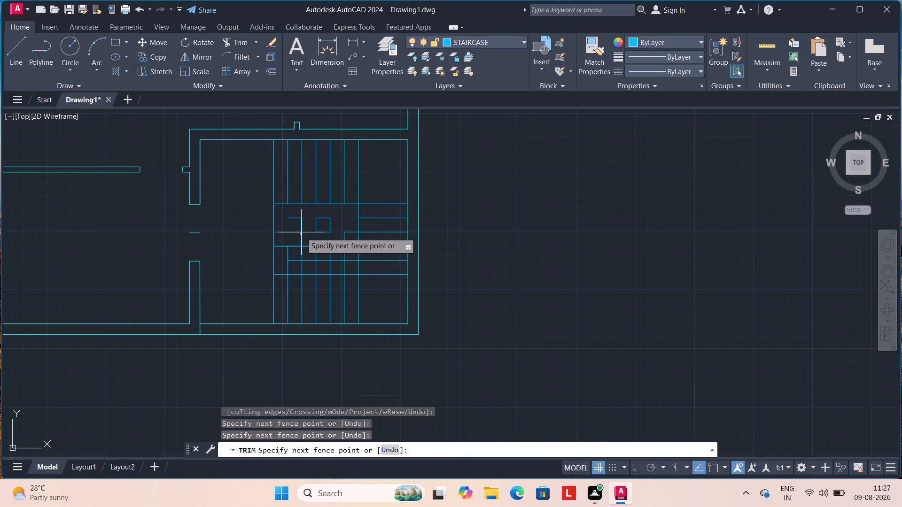
click(301, 232)
key(Escape)
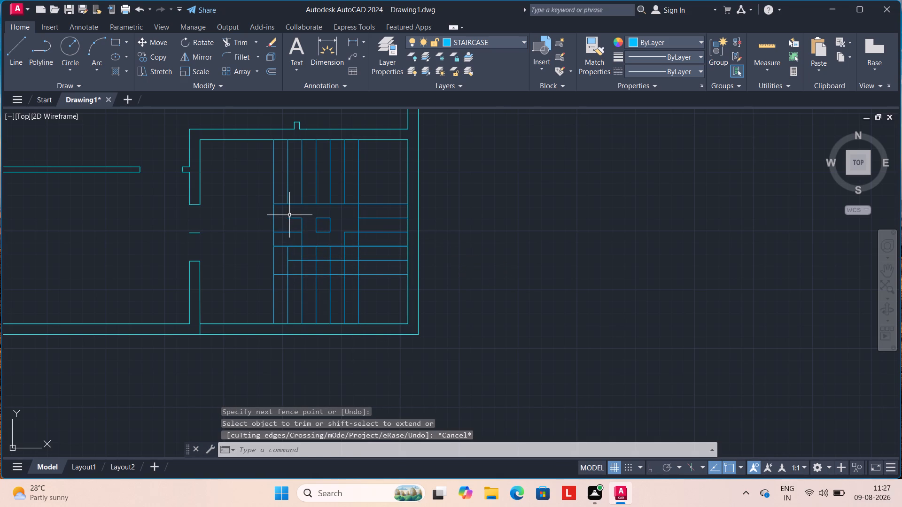
Erase the loose line fragments left inside the stair well, including the small square and short horizontal pieces.
click(289, 215)
drag(289, 215, 341, 266)
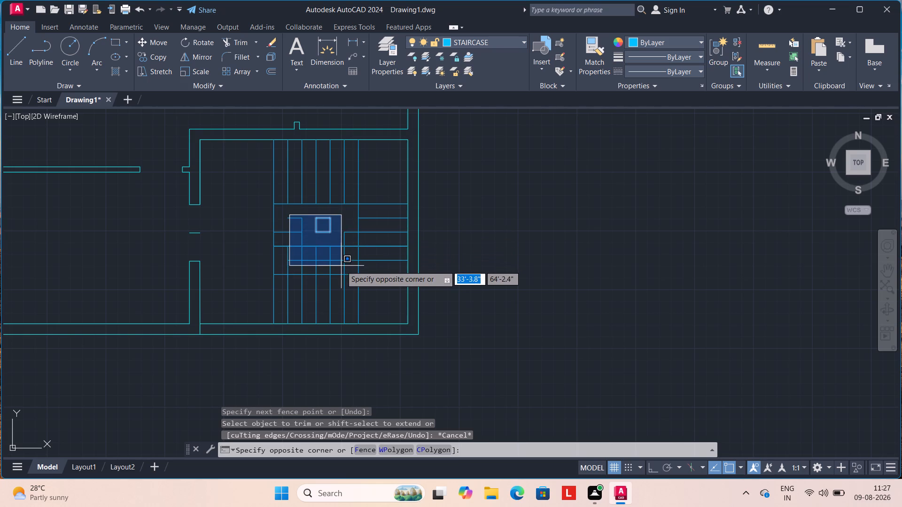
click(341, 266)
key(Delete)
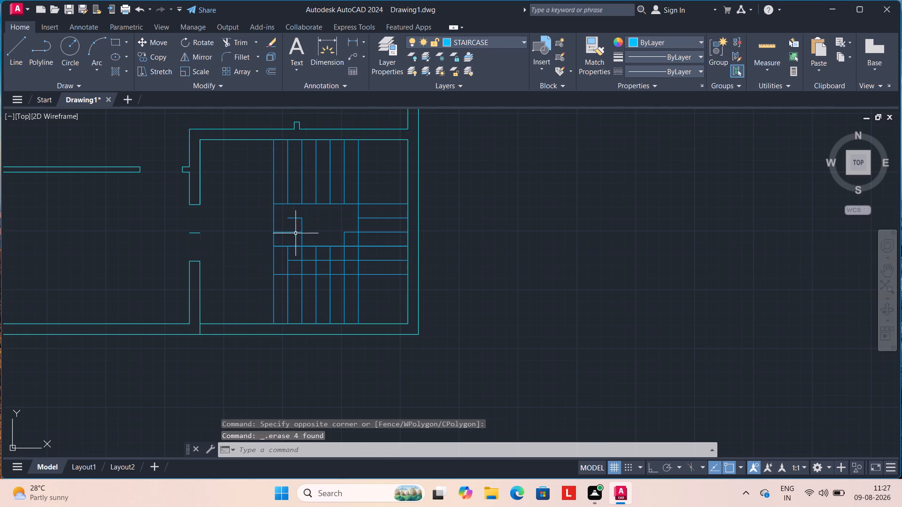
click(287, 213)
drag(287, 213, 347, 253)
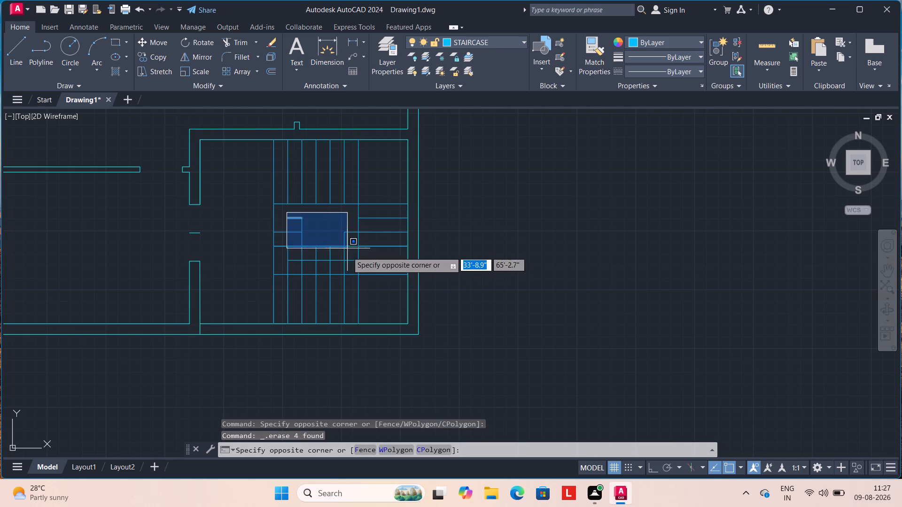
drag(347, 253, 347, 270)
click(347, 270)
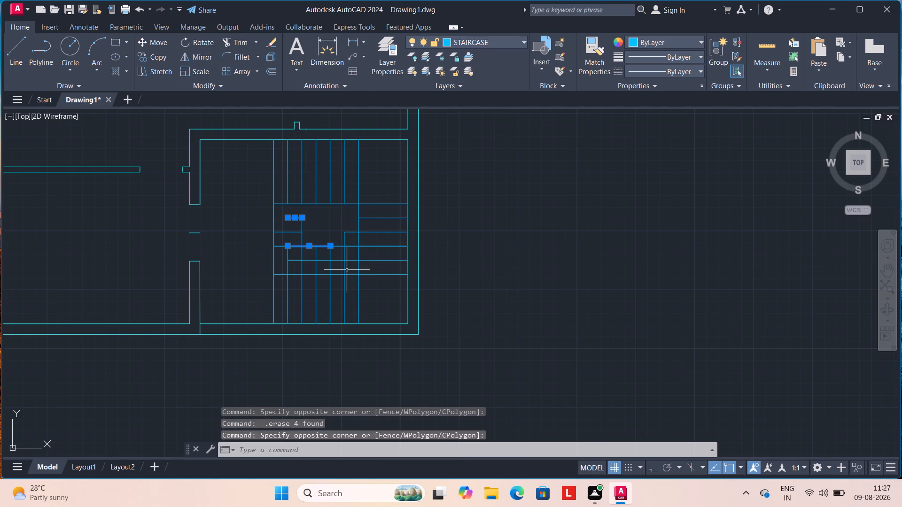
key(Delete)
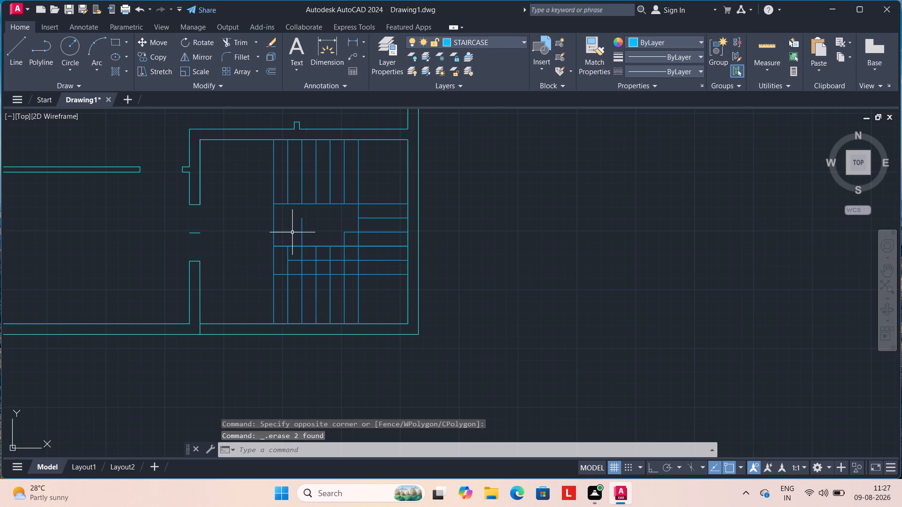
click(292, 232)
key(Delete)
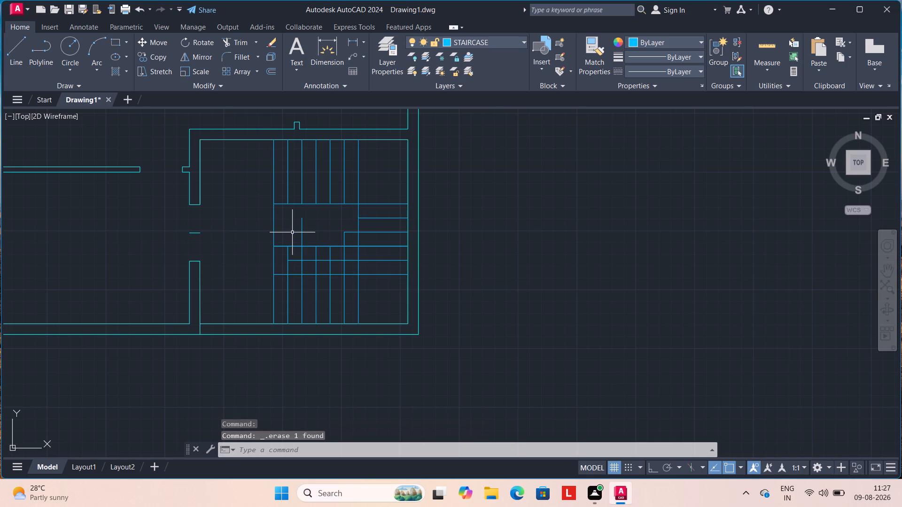
click(296, 247)
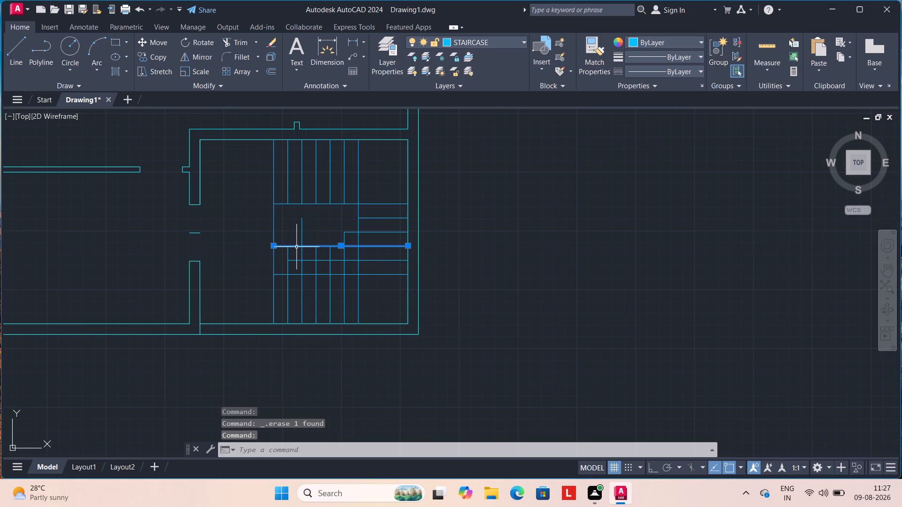
key(Escape)
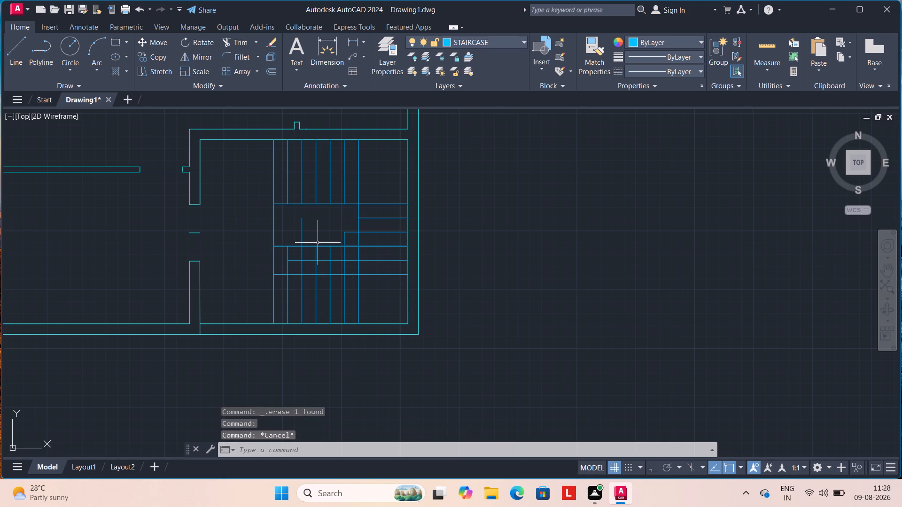
Trim the vertical tread lines between the lower landing line and the stair well's interior.
text(TR)
key(Return)
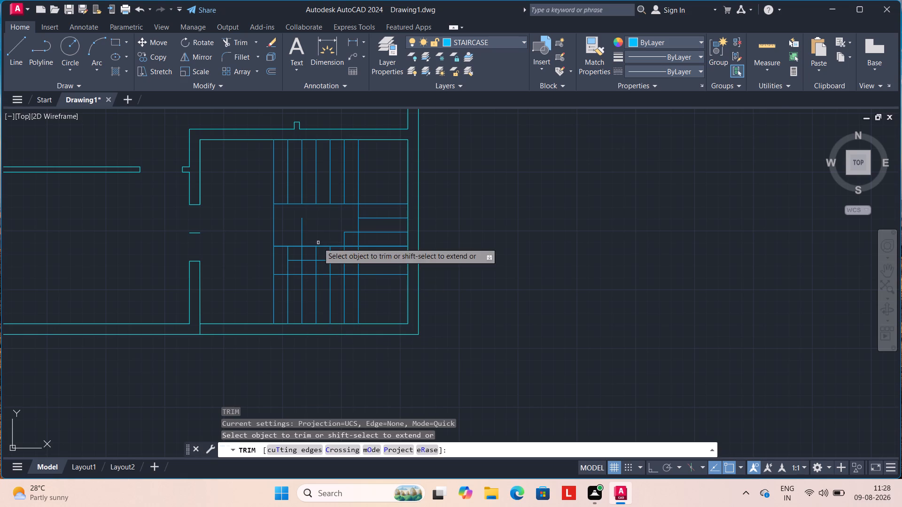
click(303, 241)
click(303, 245)
drag(299, 250, 324, 253)
drag(329, 253, 300, 264)
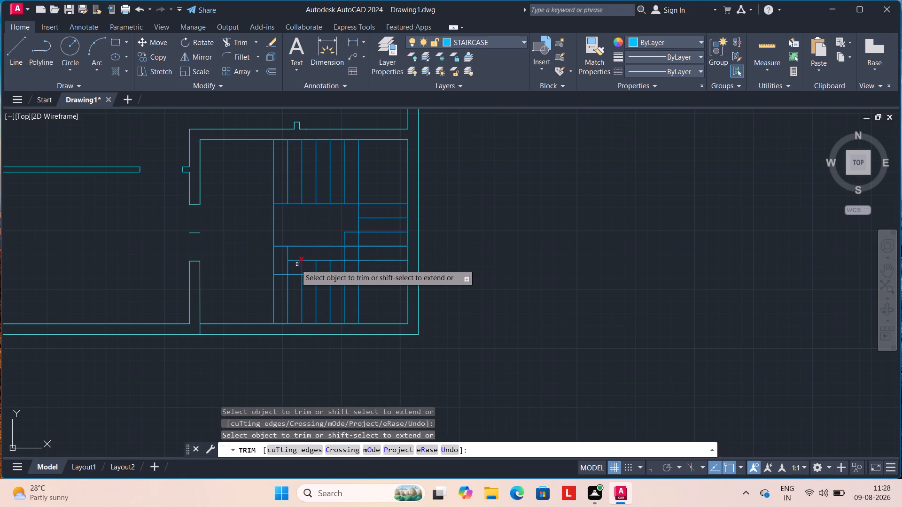
drag(285, 263, 334, 266)
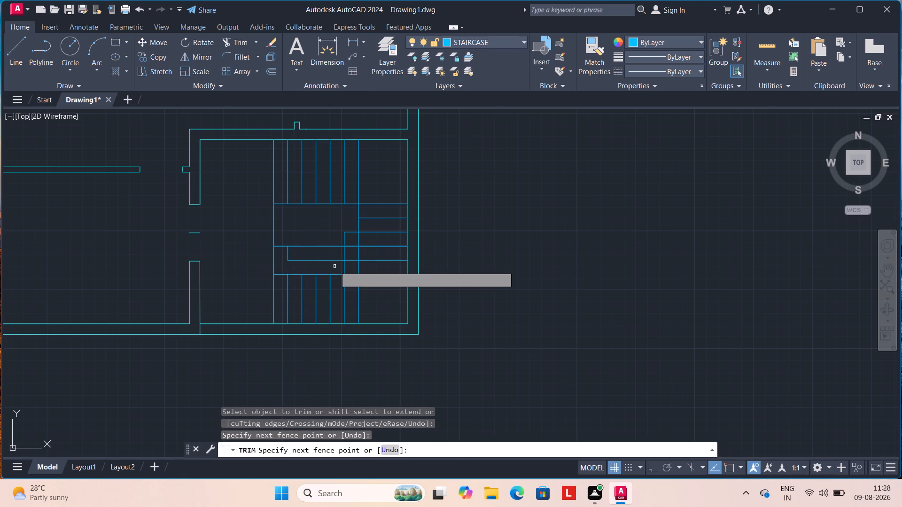
drag(336, 265, 345, 266)
Trim the horizontal tread lines west of the east flight's edge and the remaining stubs, clearing the well.
drag(345, 259, 347, 244)
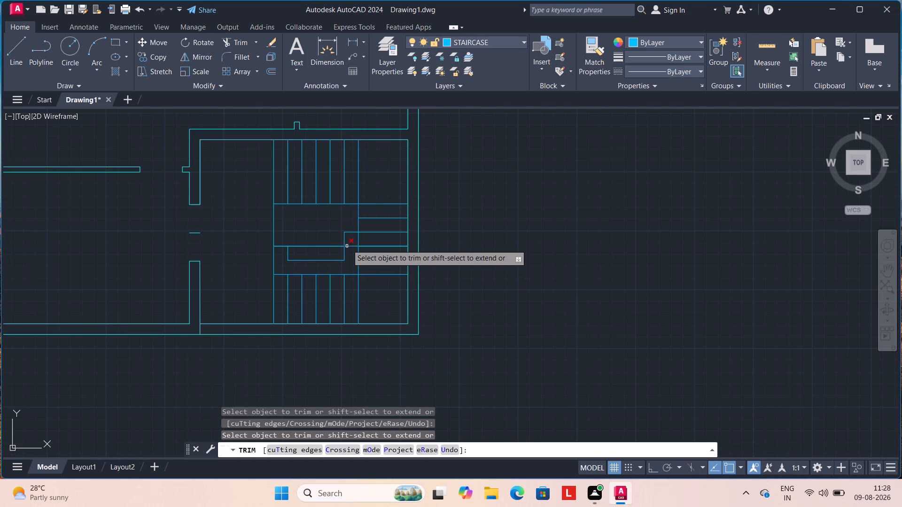
drag(347, 244, 349, 230)
drag(349, 229, 349, 250)
drag(348, 247, 325, 250)
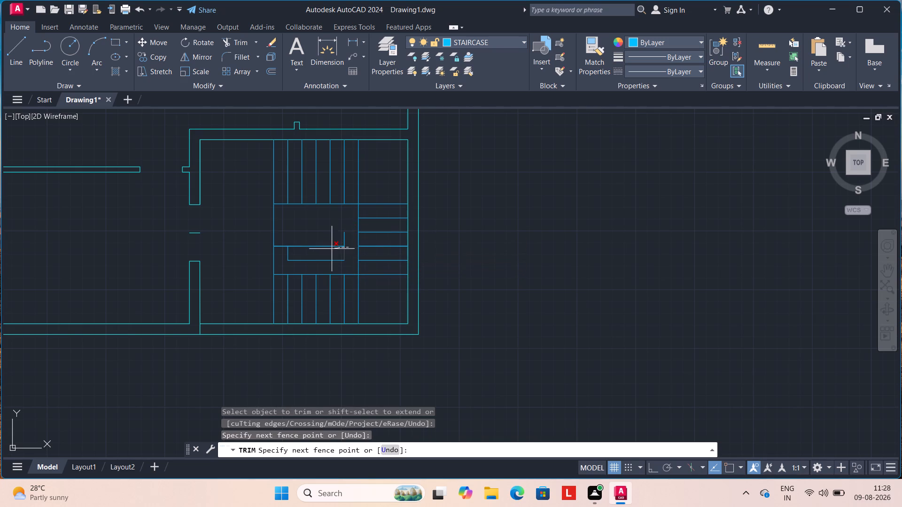
drag(325, 250, 307, 250)
drag(308, 239, 308, 264)
drag(325, 241, 330, 254)
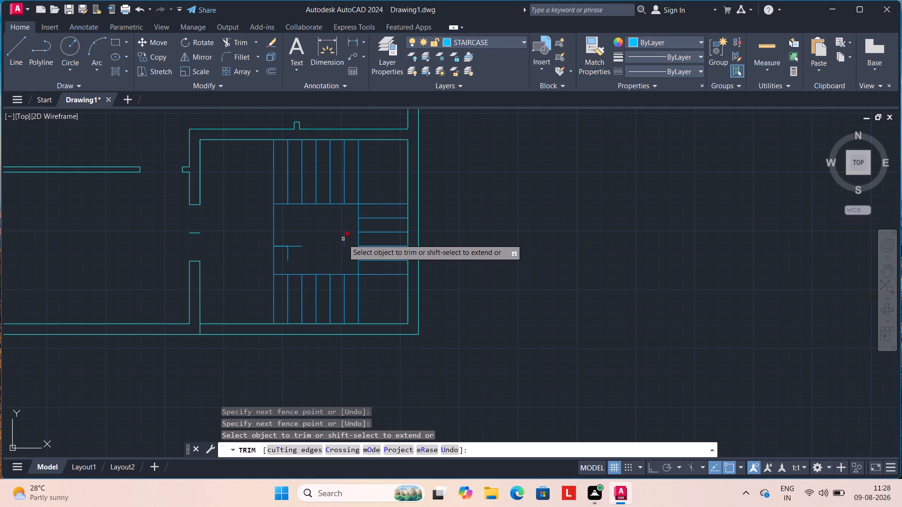
click(343, 239)
drag(292, 245, 289, 250)
click(289, 250)
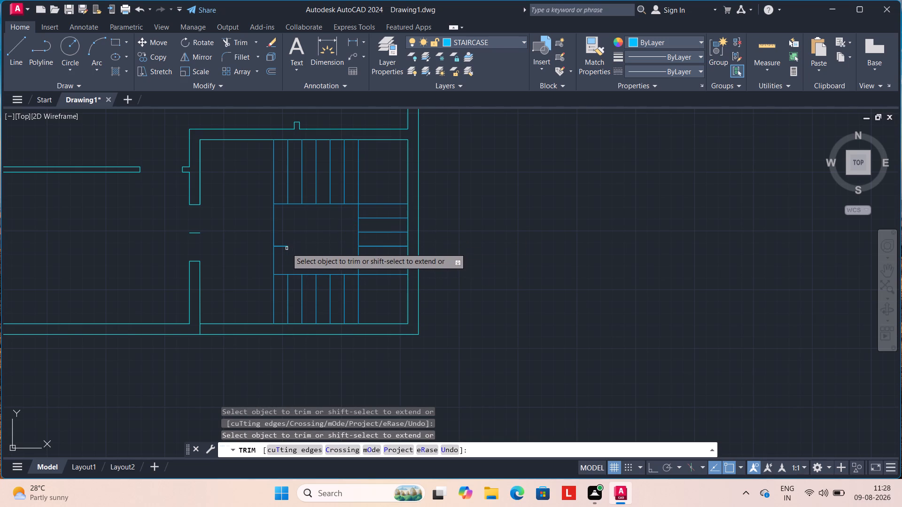
click(286, 246)
drag(286, 246, 284, 252)
drag(282, 239, 281, 256)
scroll(303, 234, down, 1)
key(Escape)
key(Escape)
key(Escape)
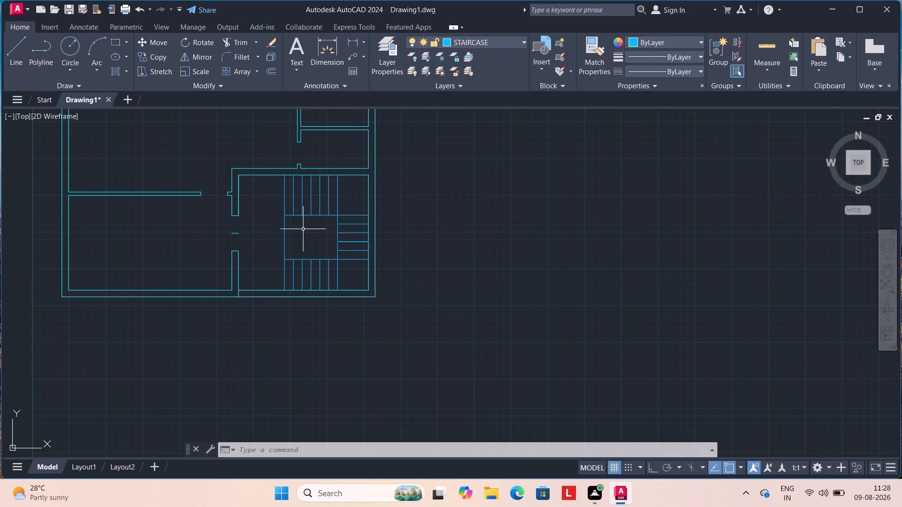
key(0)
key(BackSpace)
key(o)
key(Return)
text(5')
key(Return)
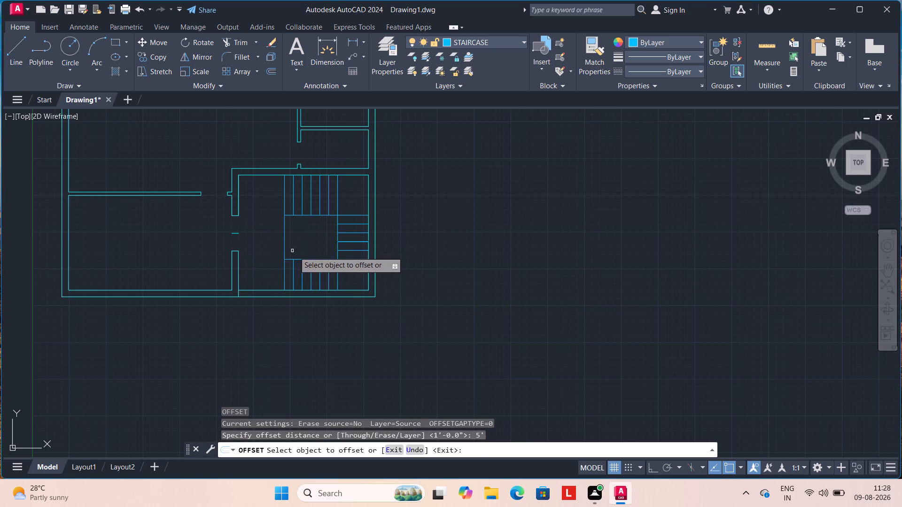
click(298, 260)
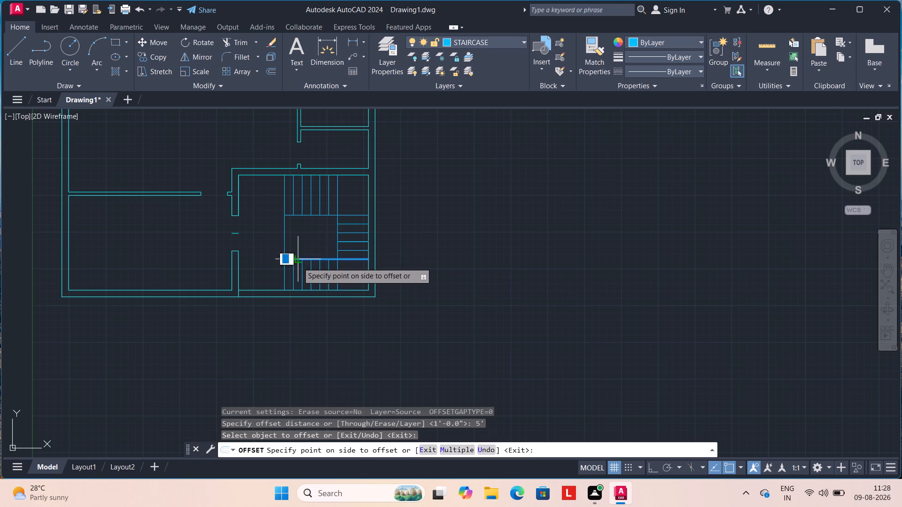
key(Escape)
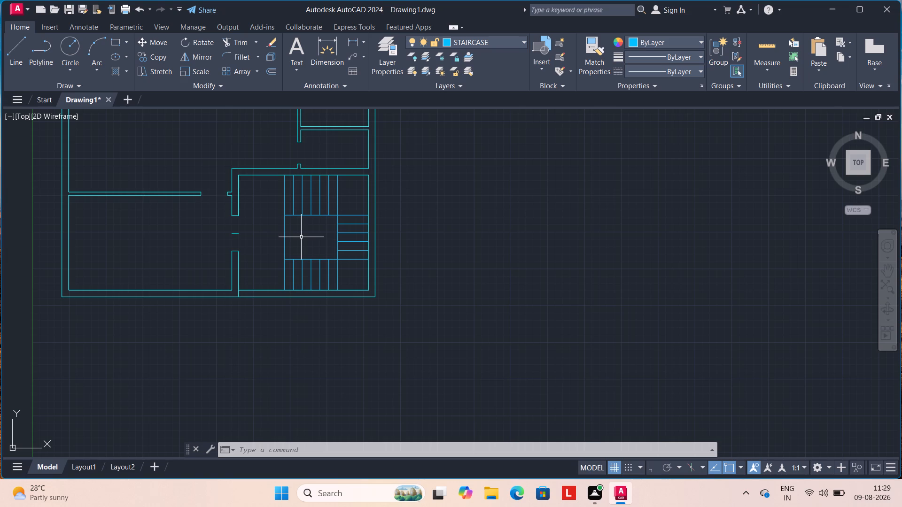
Offset the upper landing line 0.5' south into the stair well.
key(0)
key(Delete)
key(BackSpace)
key(Escape)
key(o)
key(Return)
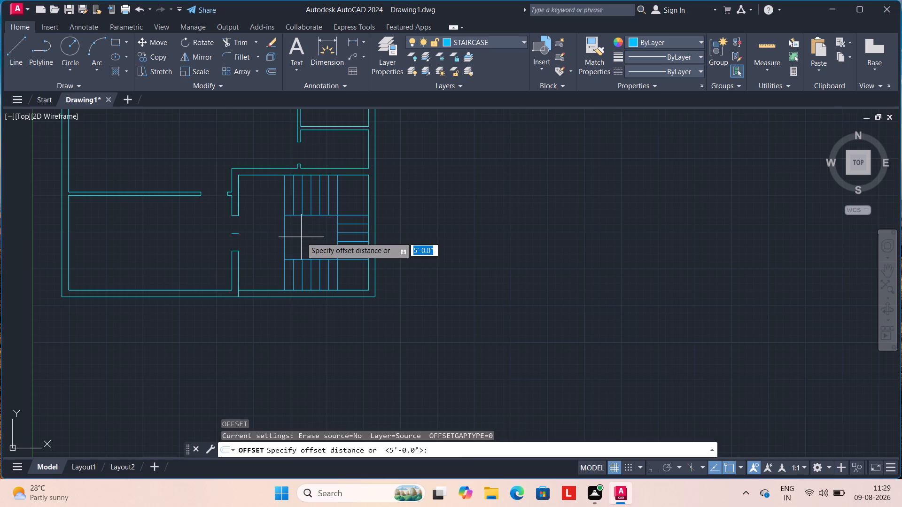
text(0.5')
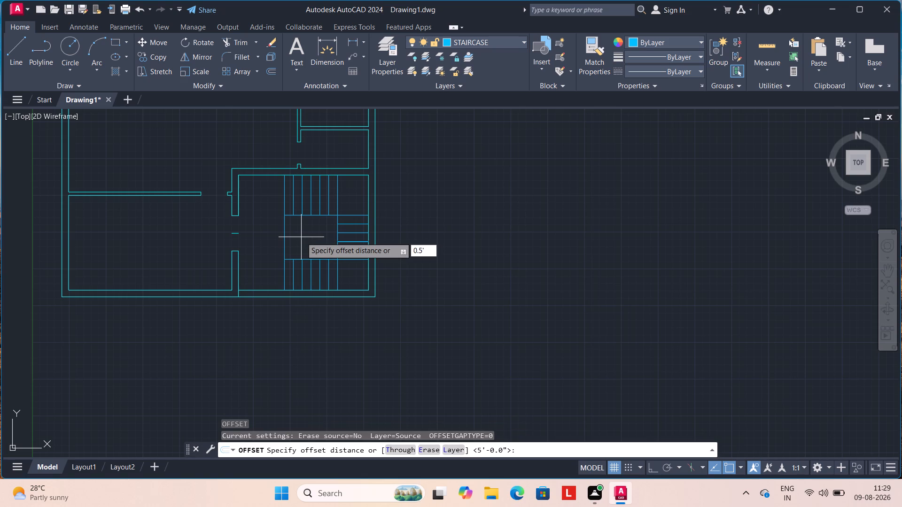
key(Return)
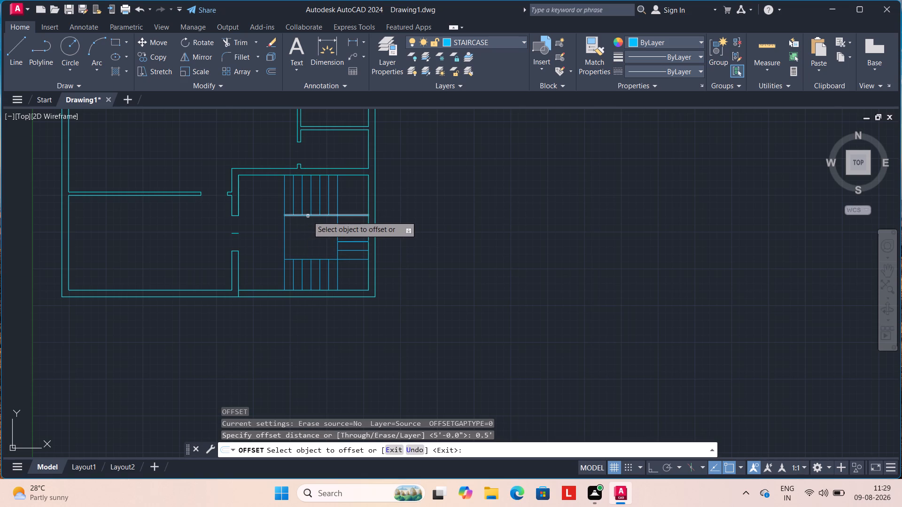
click(308, 216)
click(306, 223)
Offset the stair's west boundary line 0.5' to both its west and east sides.
click(285, 236)
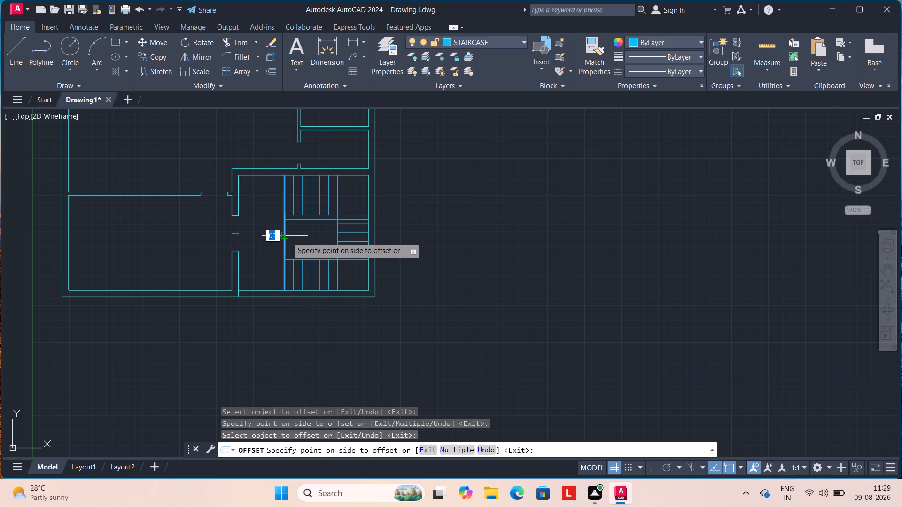
click(288, 237)
click(285, 236)
click(289, 236)
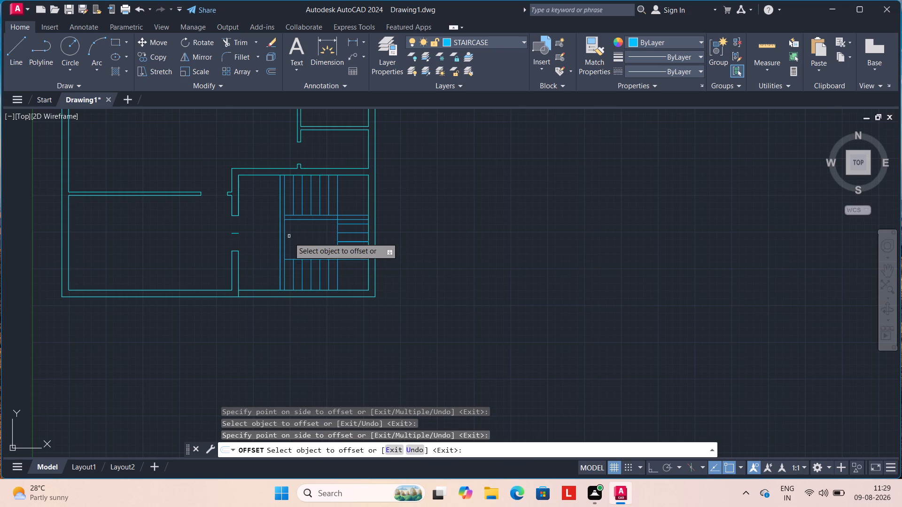
drag(285, 239, 290, 239)
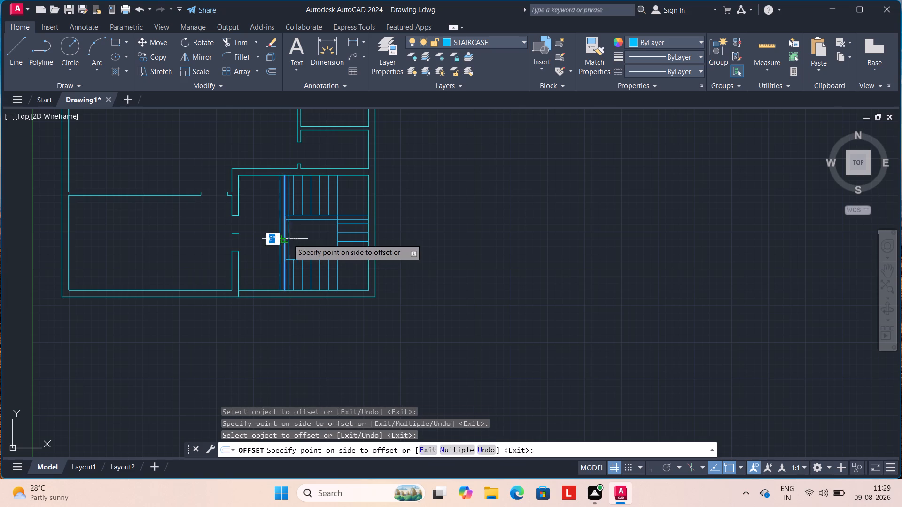
drag(290, 239, 293, 239)
click(293, 239)
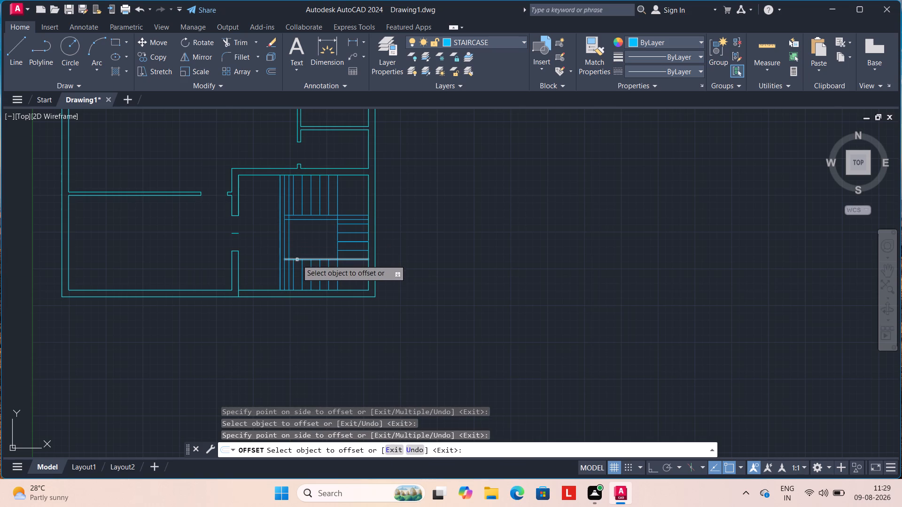
Offset the lower landing line and the east flight's inner edge line 0.5' into the stair well.
drag(297, 260, 298, 253)
click(299, 251)
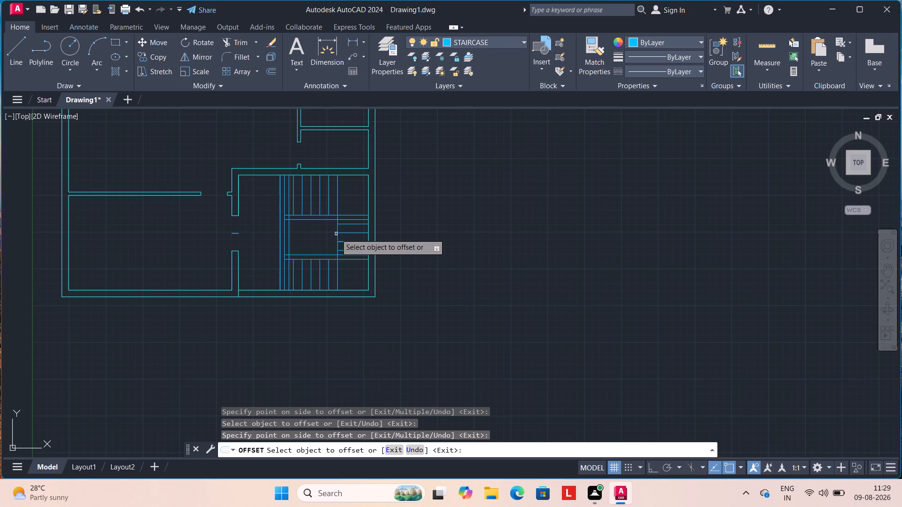
drag(337, 230, 330, 230)
click(329, 230)
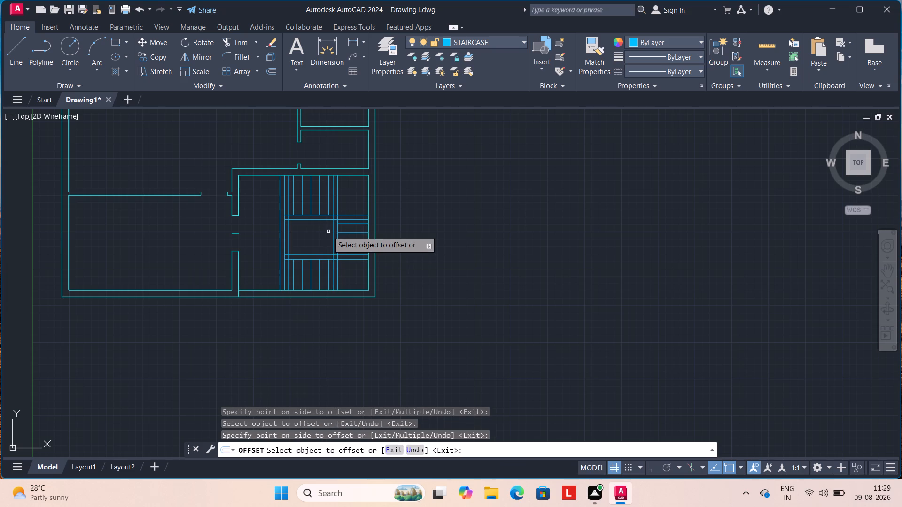
key(Escape)
Trim the inner east offset line where it runs through the north flight and above the well's inner upper line.
scroll(319, 232, up, 3)
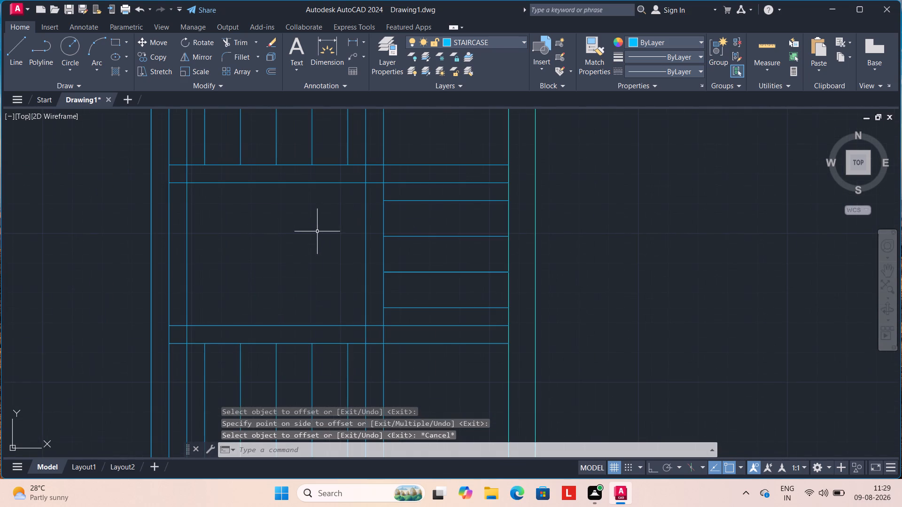
scroll(316, 225, down, 2)
middle_drag(315, 227, 373, 273)
scroll(374, 272, up, 1)
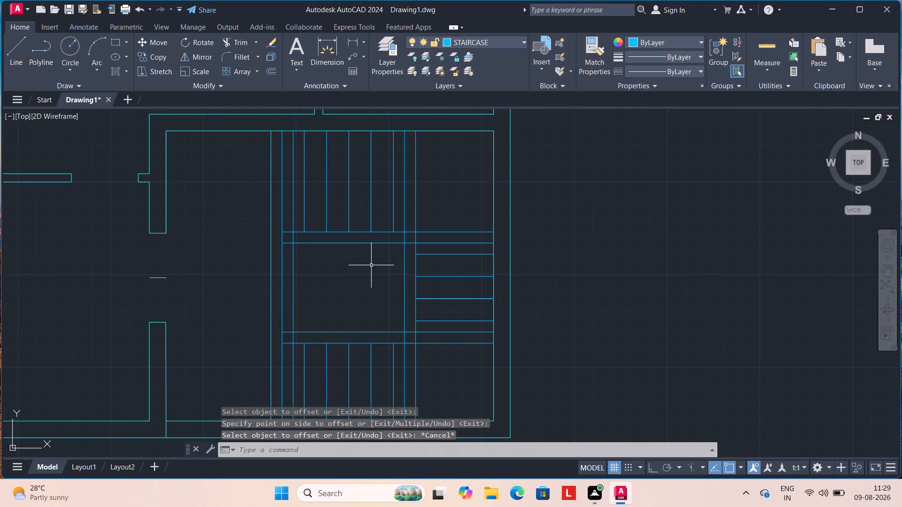
text(TR)
key(Return)
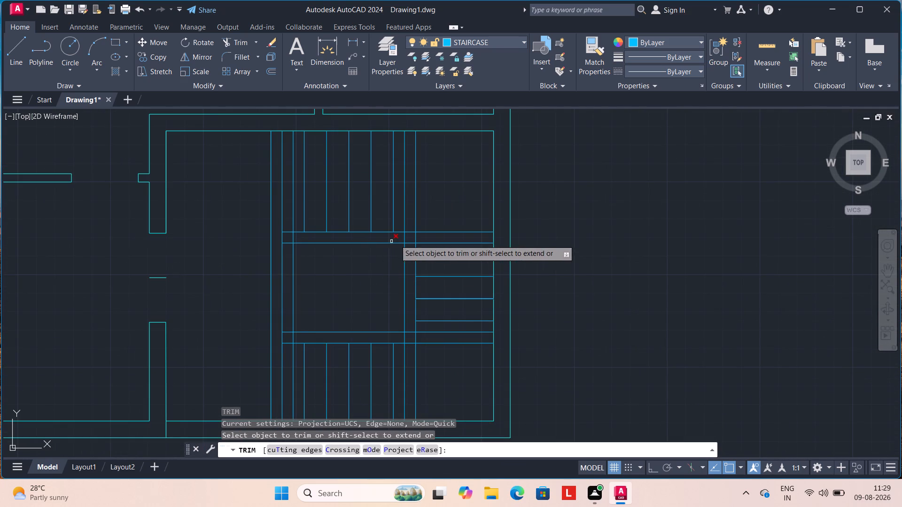
click(404, 207)
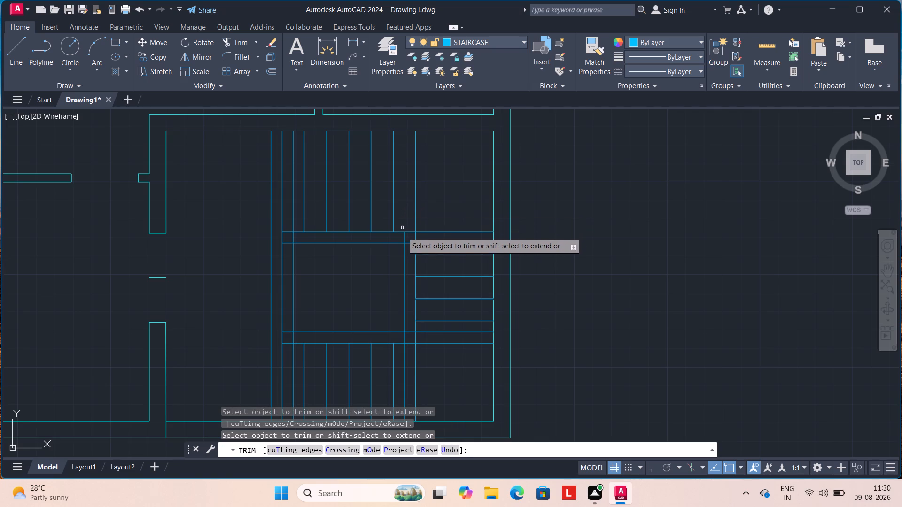
click(403, 237)
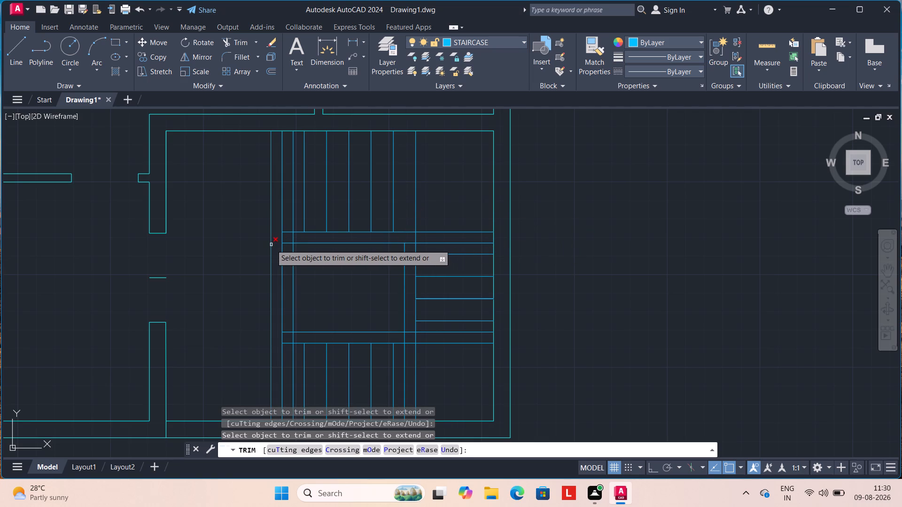
Remove the extra offset line just west of the stair's west boundary.
click(271, 260)
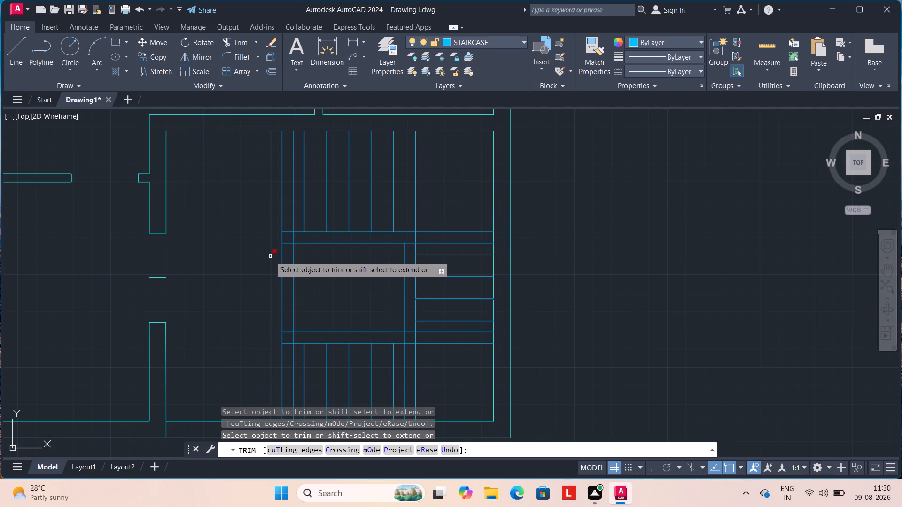
click(270, 256)
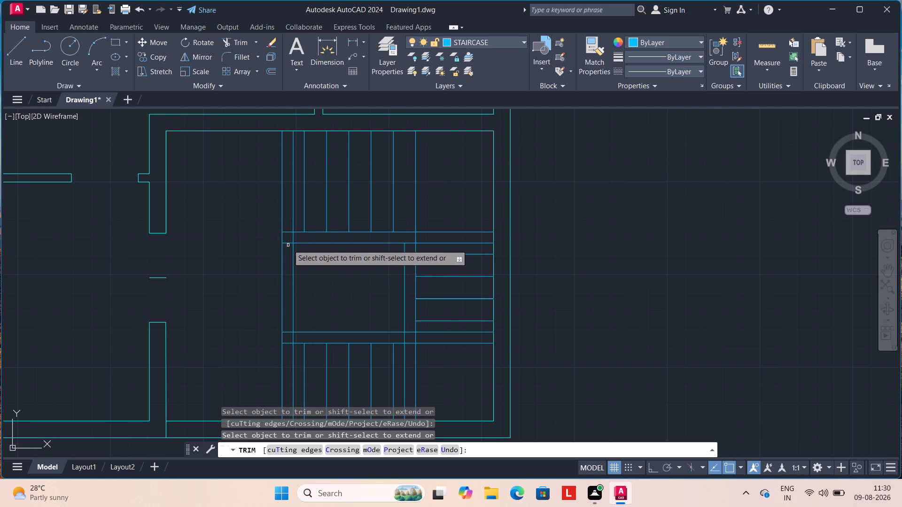
Trim the inner west and east offset lines where they run through the south flight.
click(293, 363)
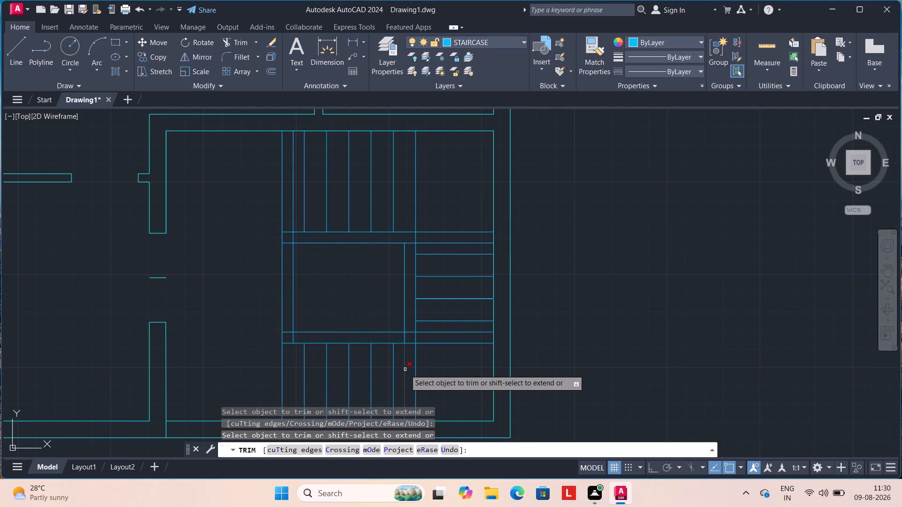
click(405, 369)
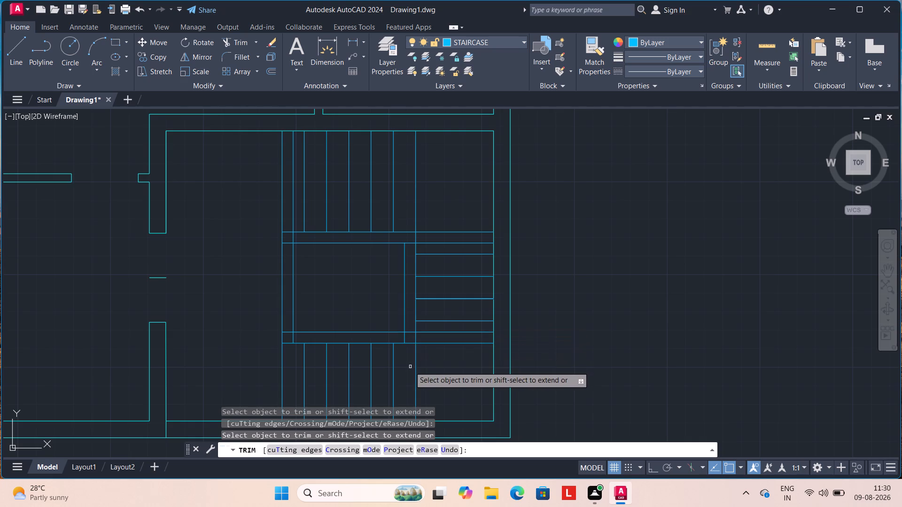
scroll(357, 277, down, 1)
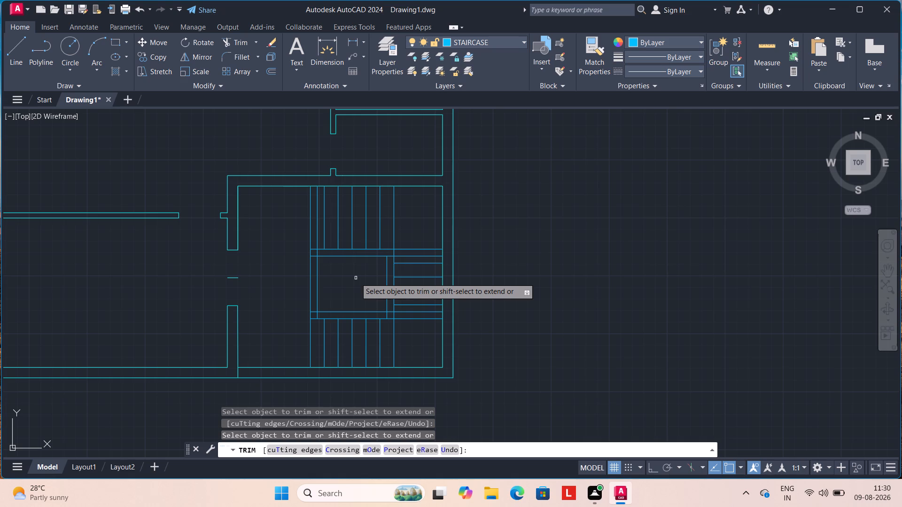
key(Escape)
key(Escape)
key(Escape)
key(Escape)
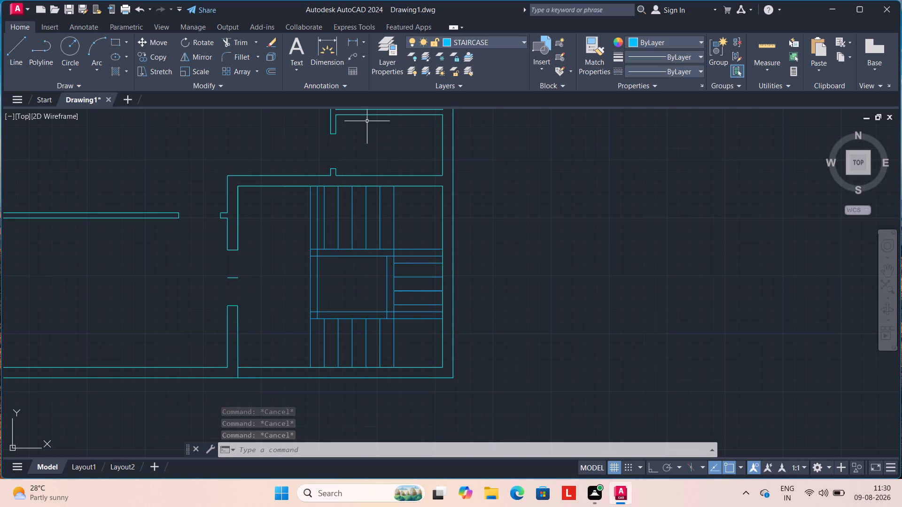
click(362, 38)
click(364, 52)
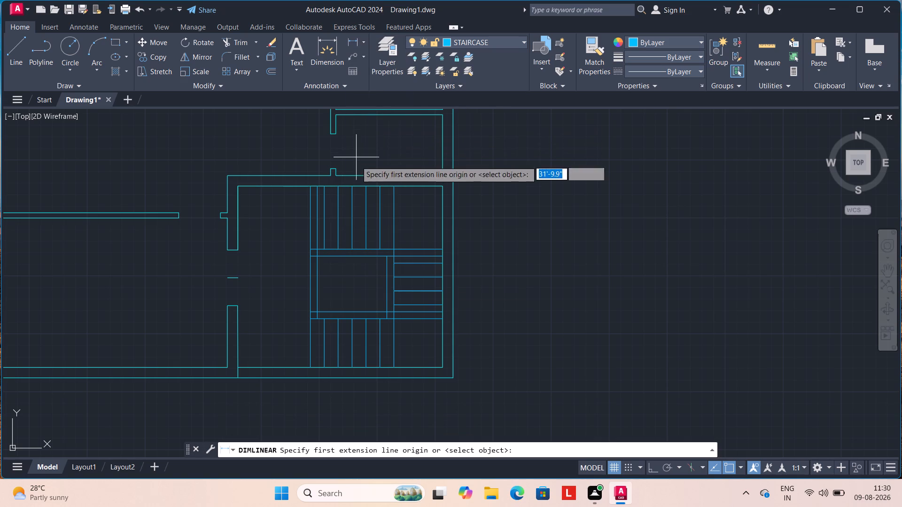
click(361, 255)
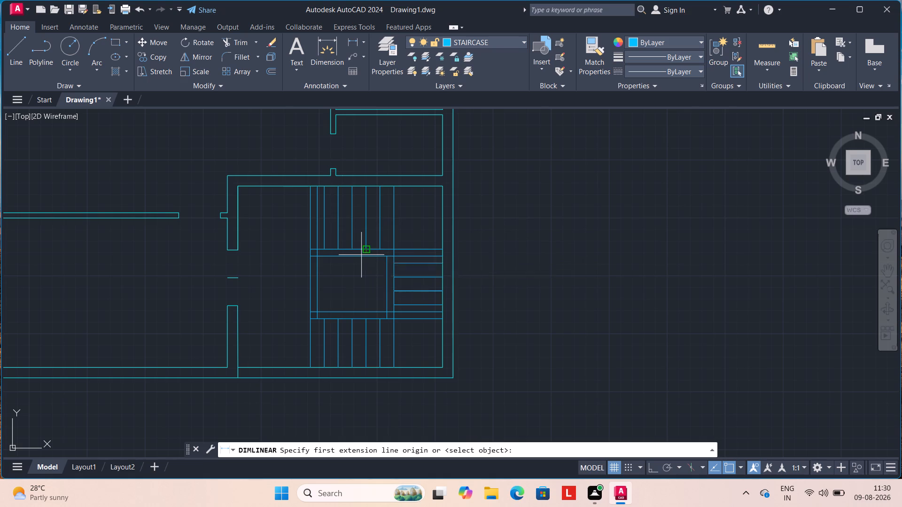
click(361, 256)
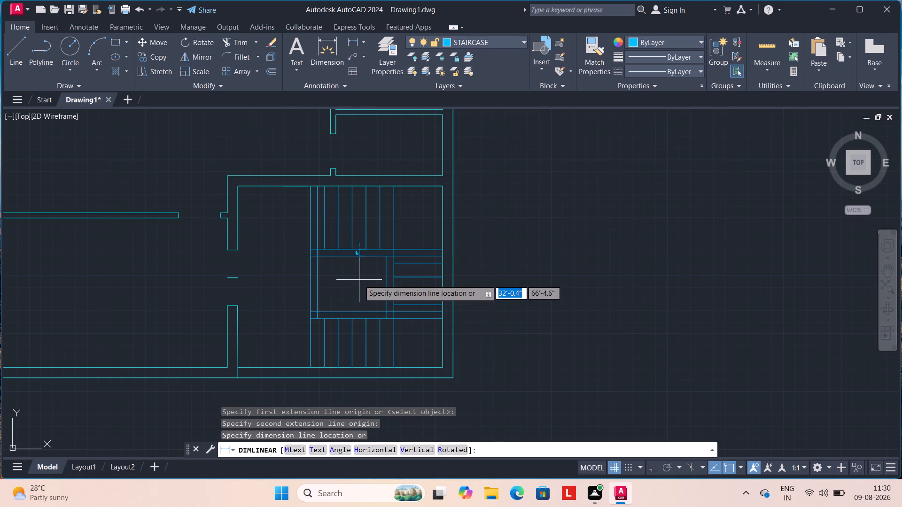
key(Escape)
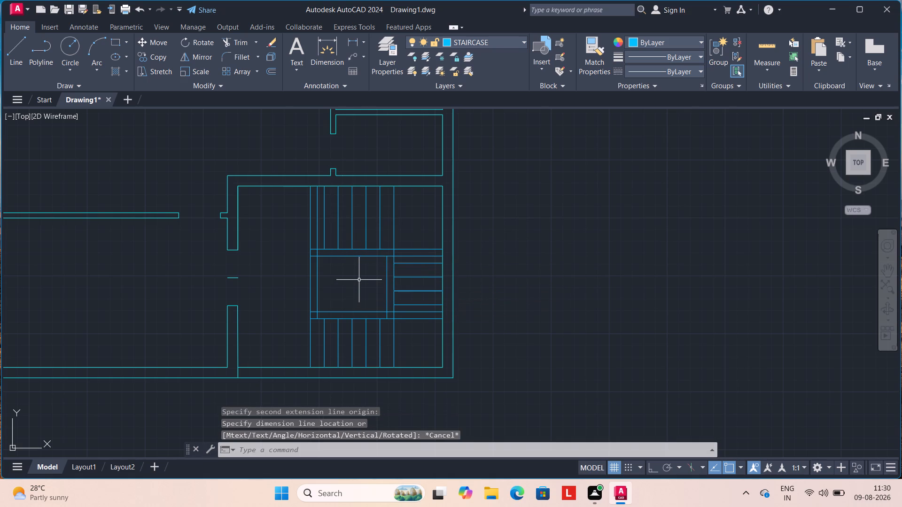
Measure the north-south distance between the well's inner upper and lower lines with a linear dimension preview.
click(360, 38)
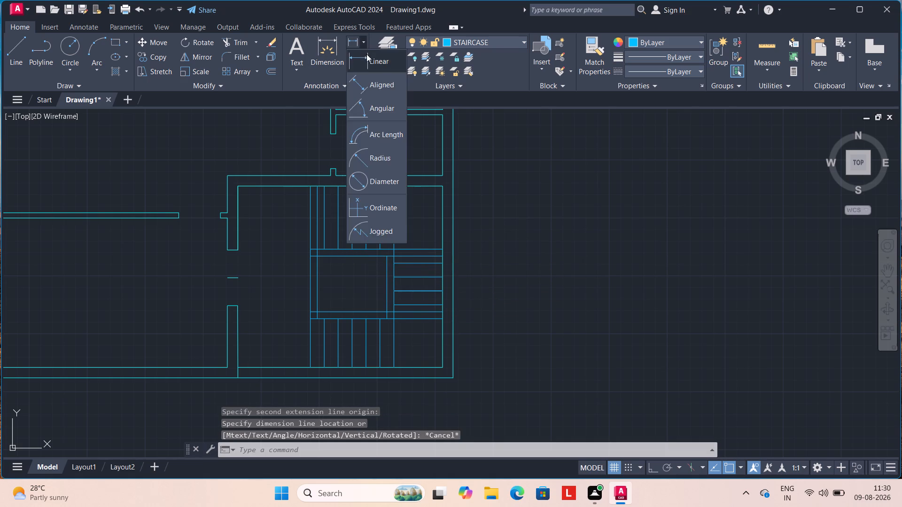
click(366, 54)
scroll(344, 283, up, 1)
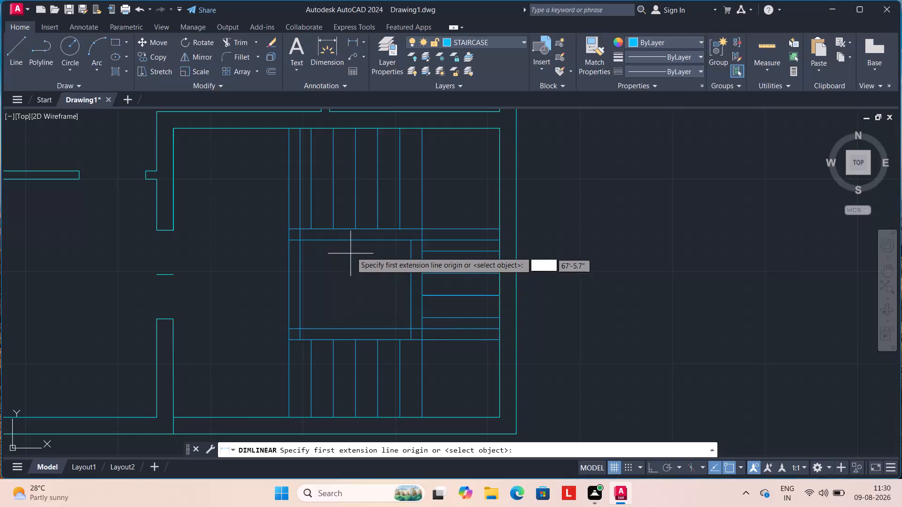
click(411, 240)
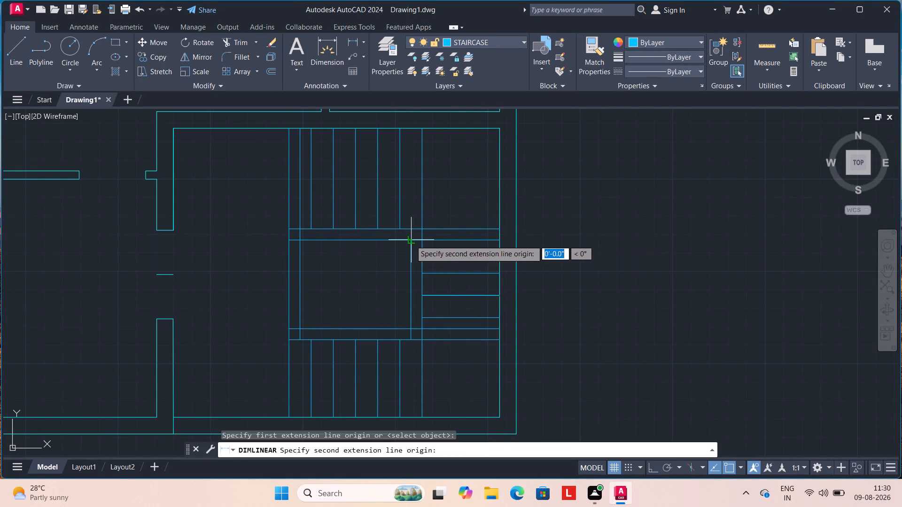
click(411, 327)
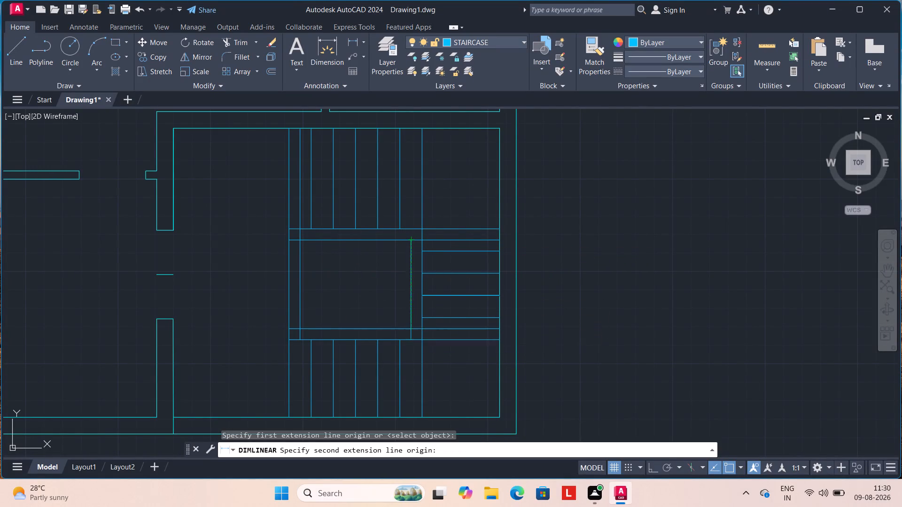
scroll(397, 328, up, 1)
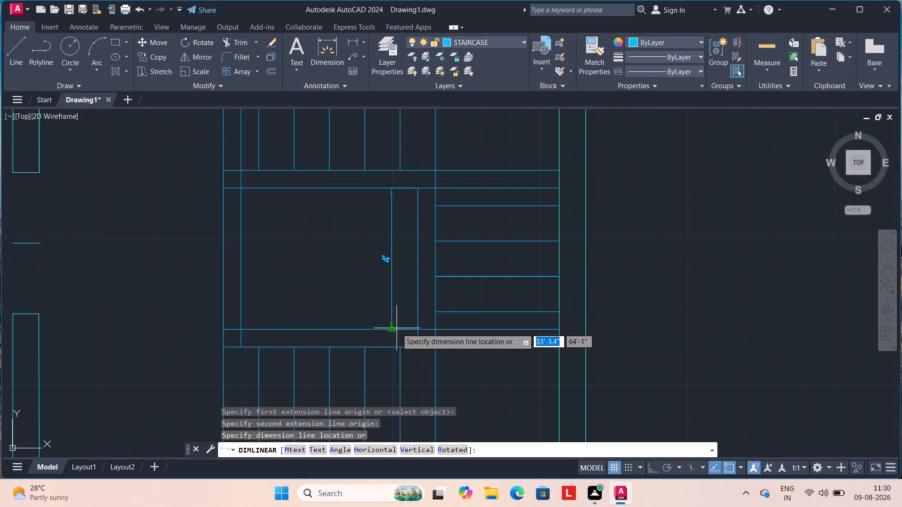
key(Escape)
key(Escape)
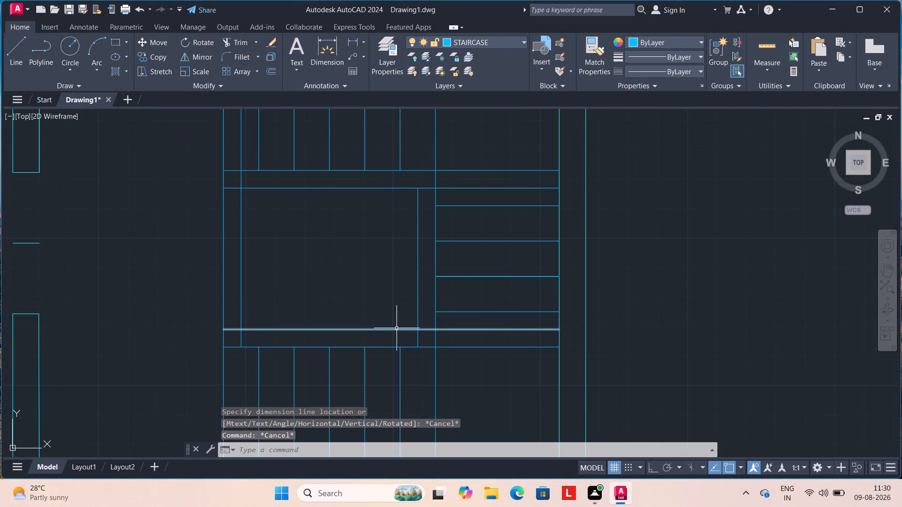
Erase the four inner border lines along the north, east, south and west sides of the stair well.
scroll(397, 329, down, 1)
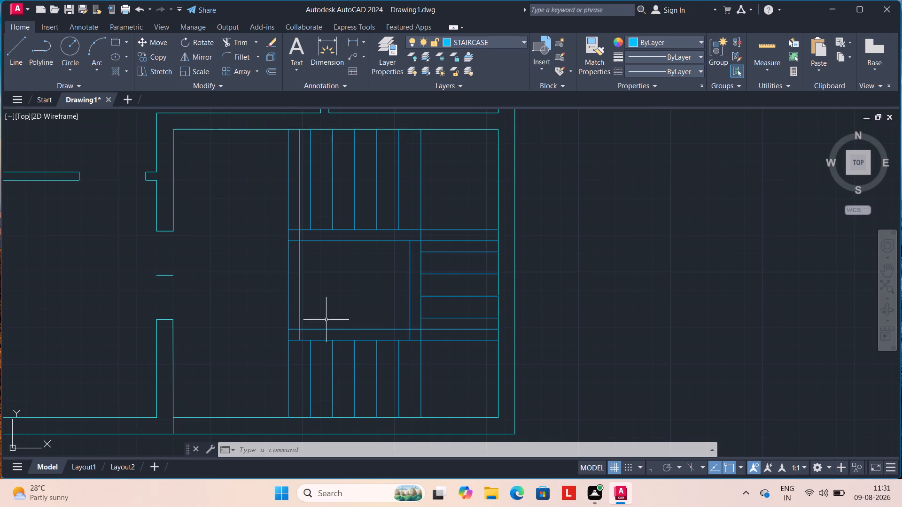
click(358, 241)
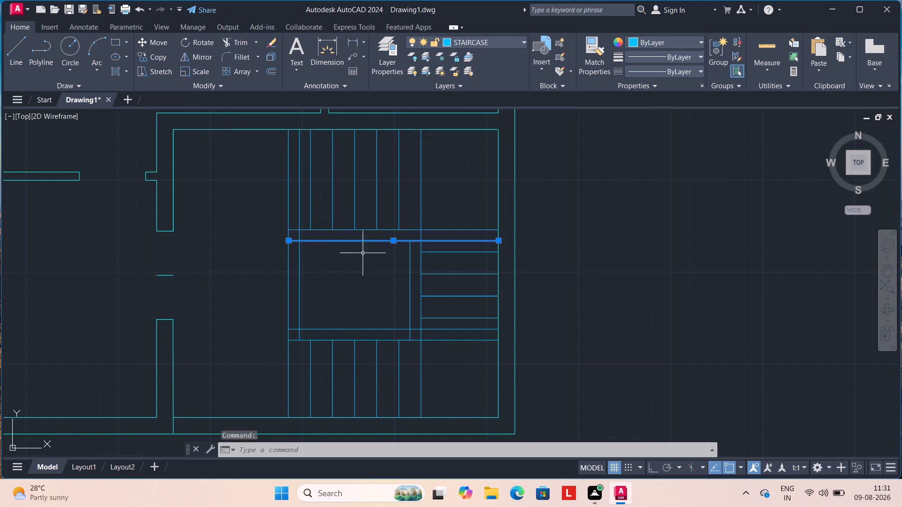
click(410, 275)
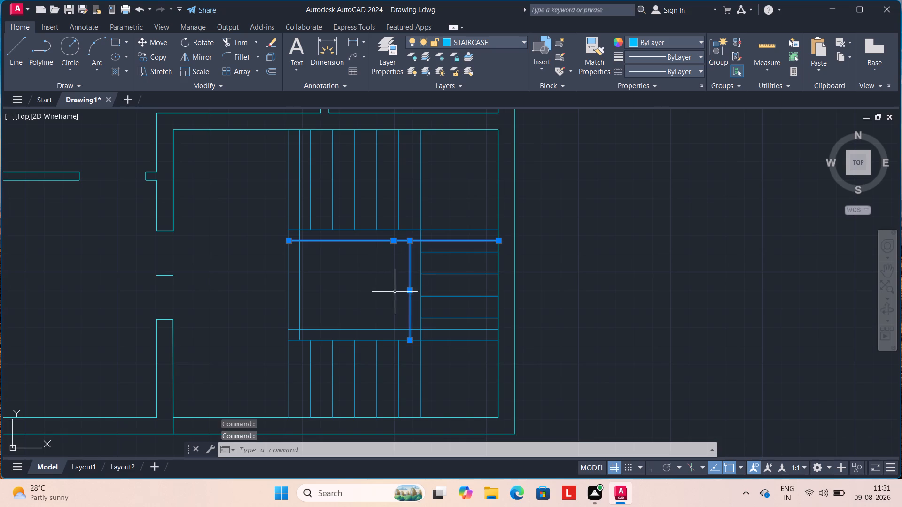
click(377, 329)
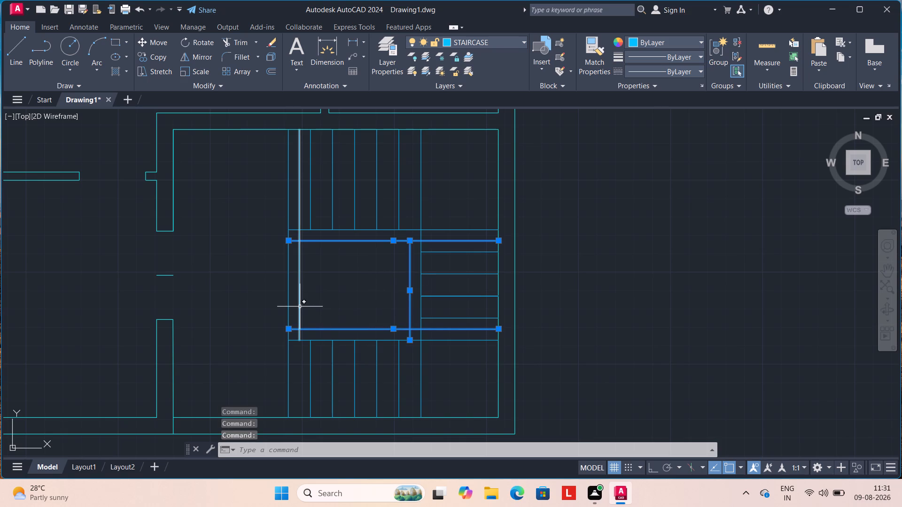
click(300, 307)
key(Delete)
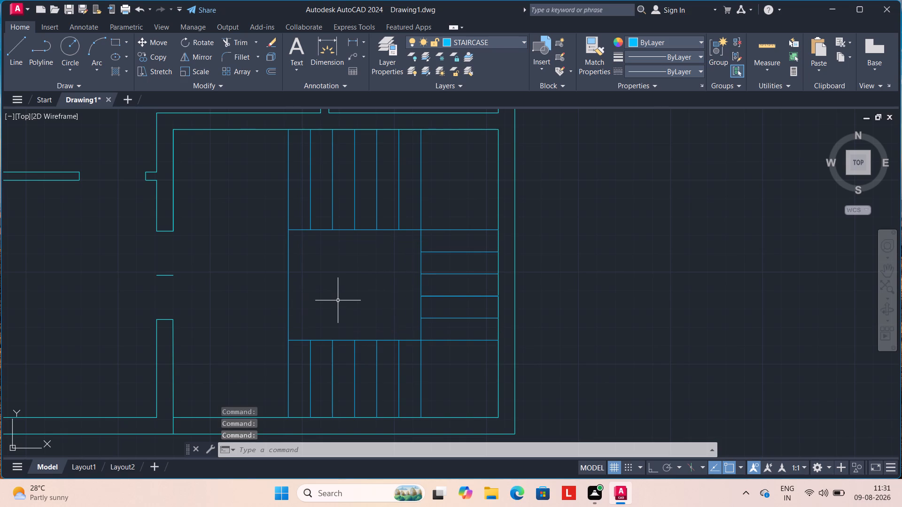
Measure the north-south length of the well's east edge with a linear dimension preview.
scroll(338, 300, down, 1)
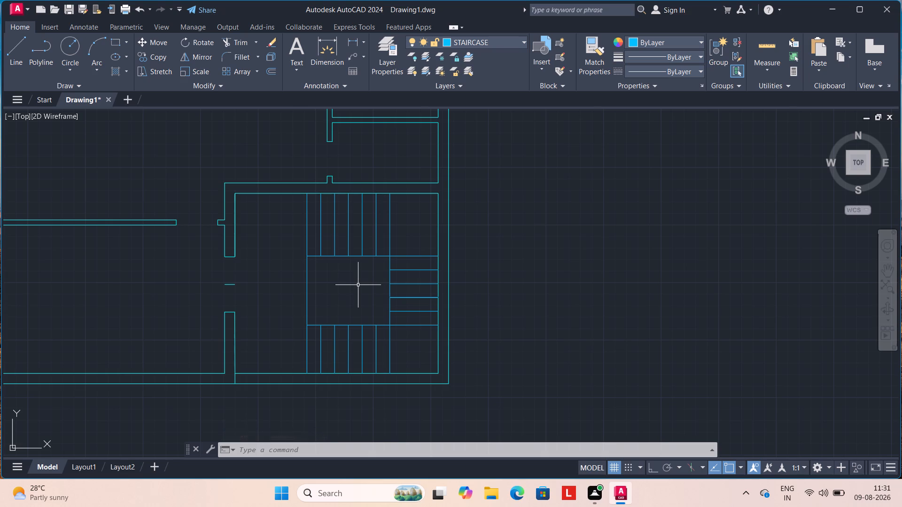
click(353, 256)
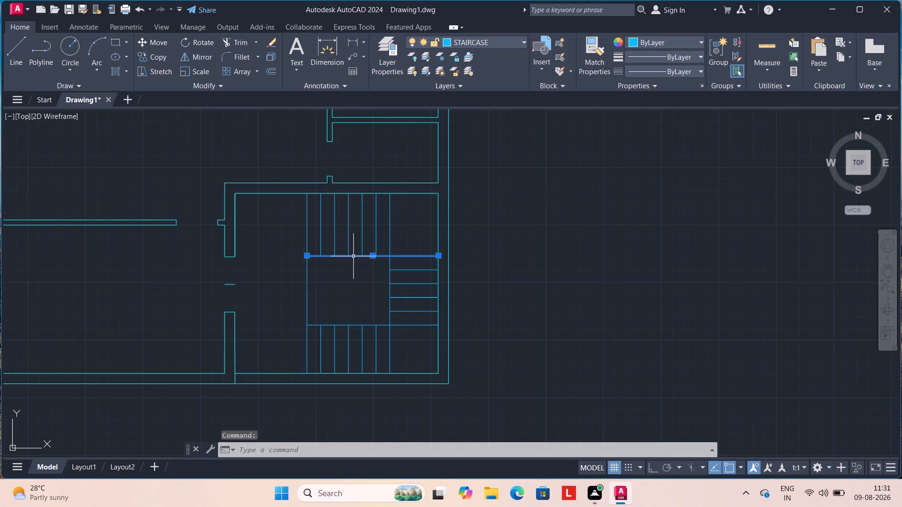
key(Escape)
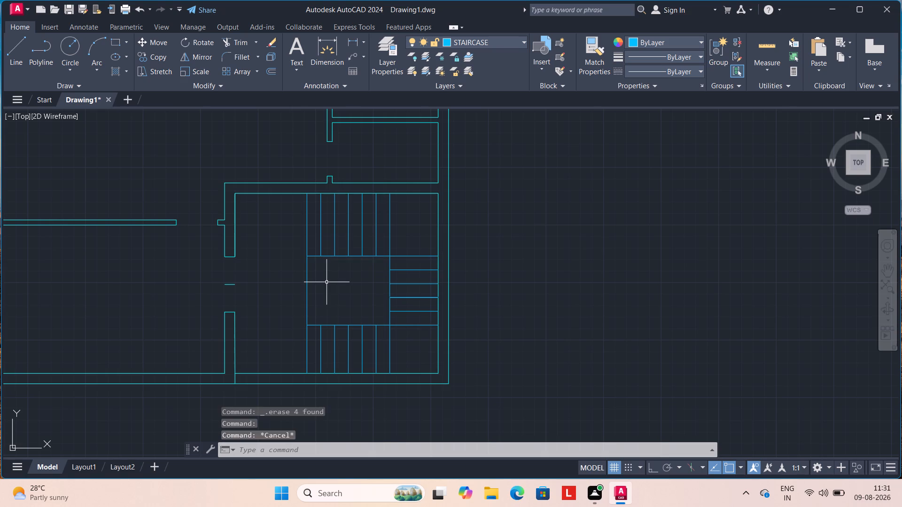
click(365, 42)
click(372, 58)
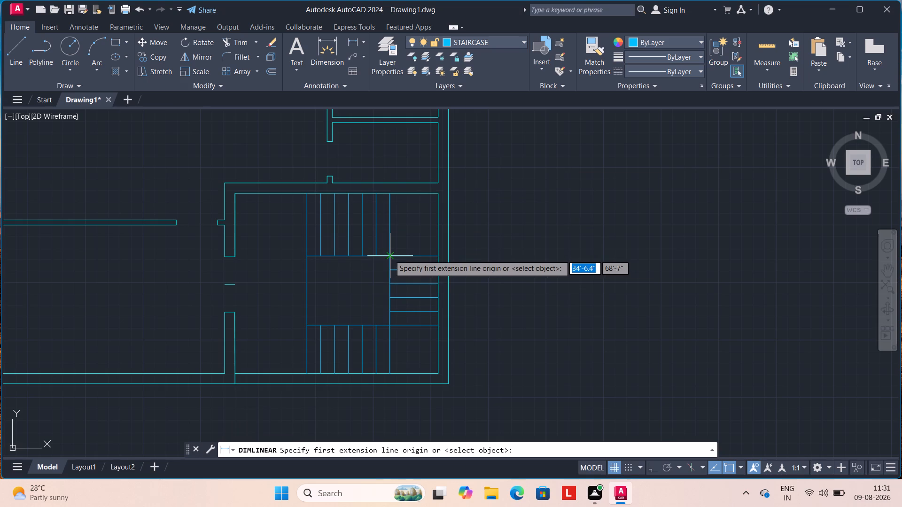
click(389, 255)
click(390, 326)
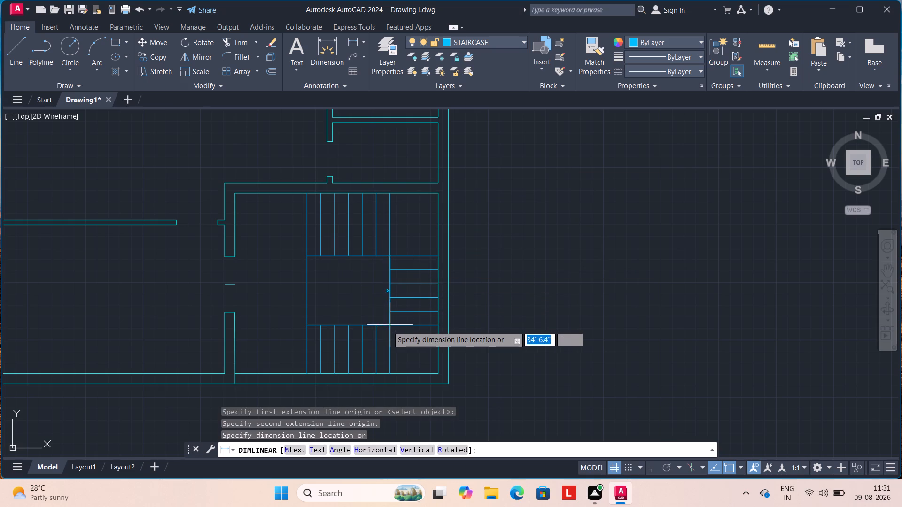
scroll(373, 328, up, 2)
scroll(373, 328, down, 1)
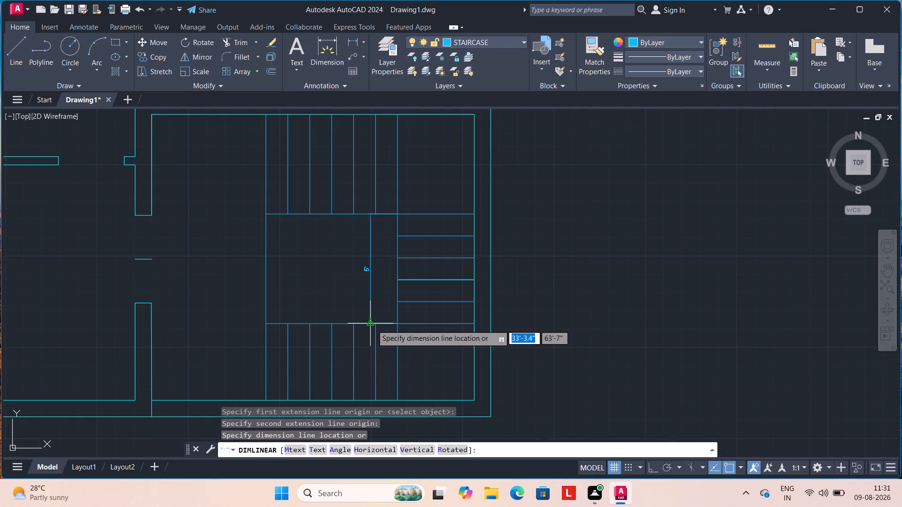
key(Escape)
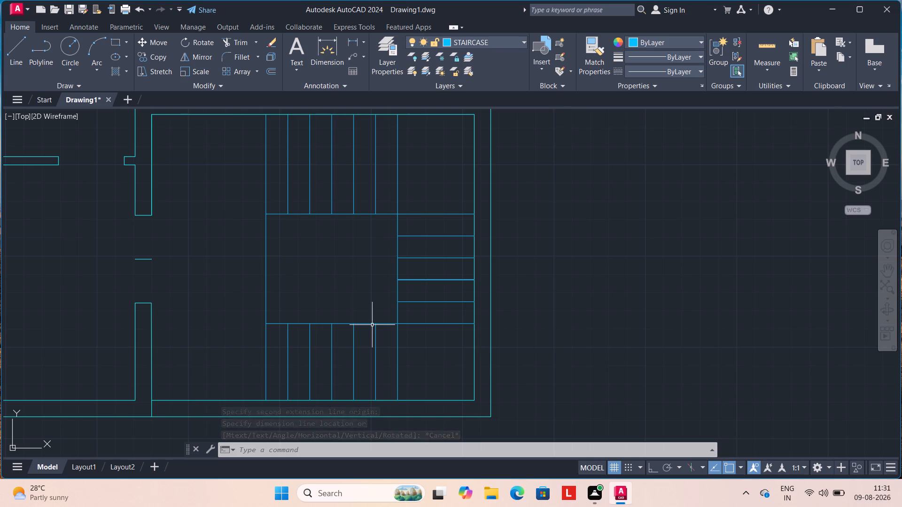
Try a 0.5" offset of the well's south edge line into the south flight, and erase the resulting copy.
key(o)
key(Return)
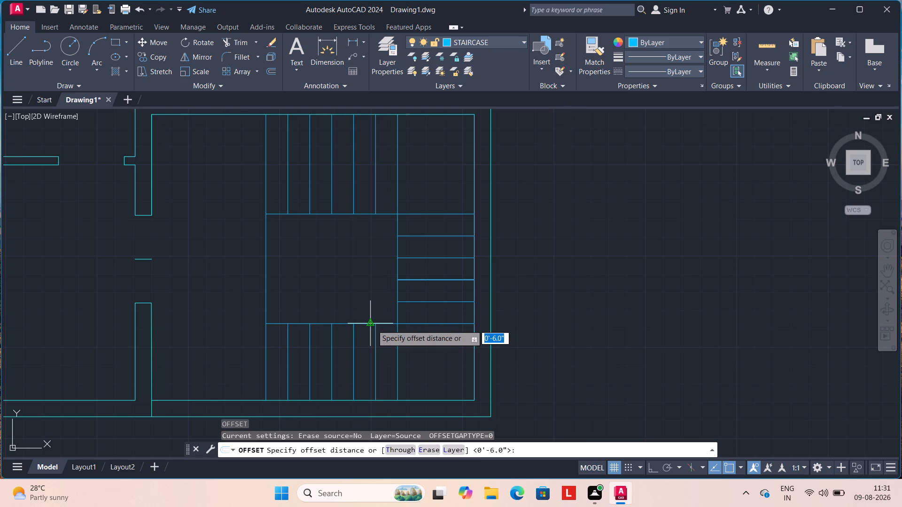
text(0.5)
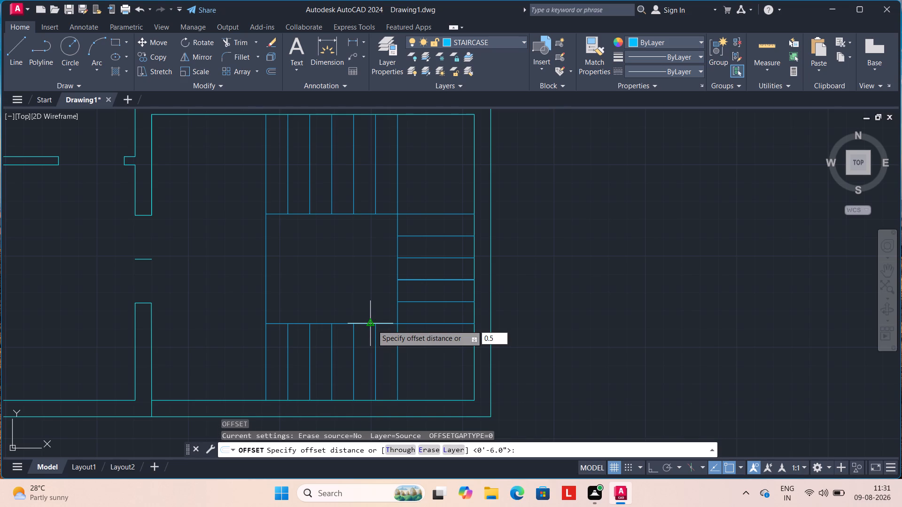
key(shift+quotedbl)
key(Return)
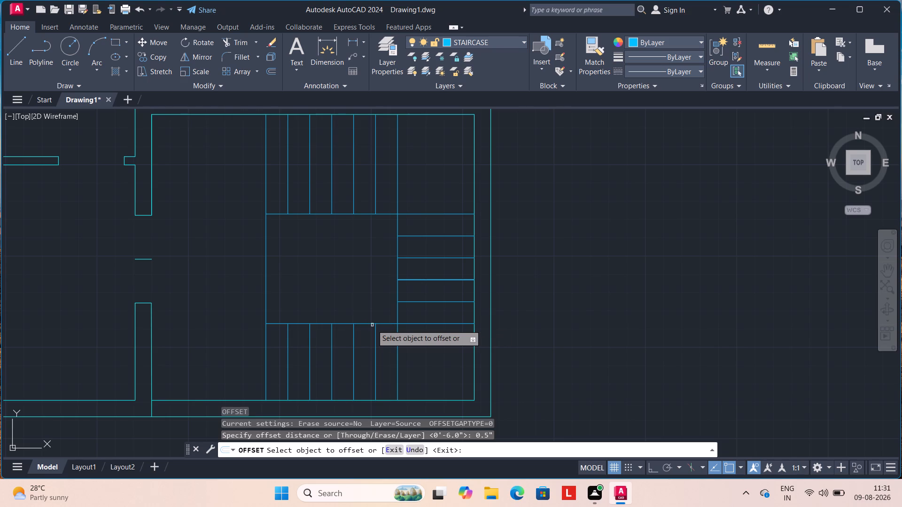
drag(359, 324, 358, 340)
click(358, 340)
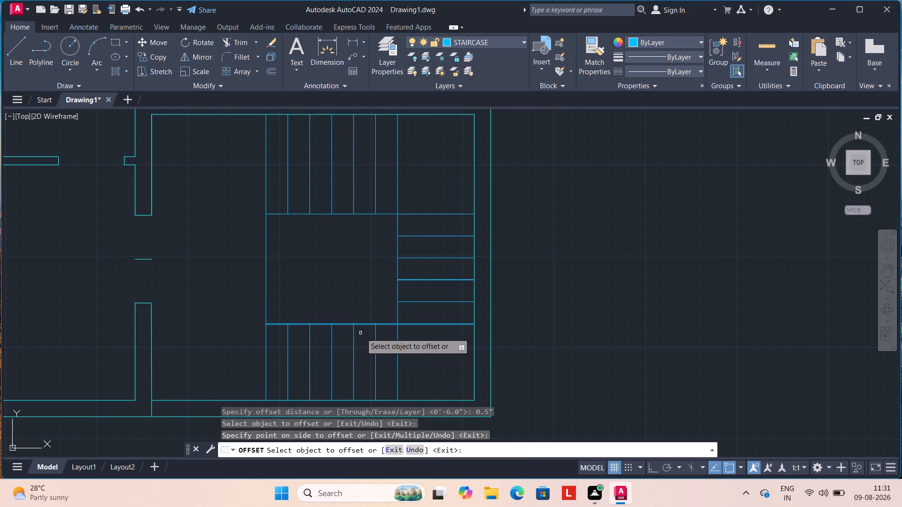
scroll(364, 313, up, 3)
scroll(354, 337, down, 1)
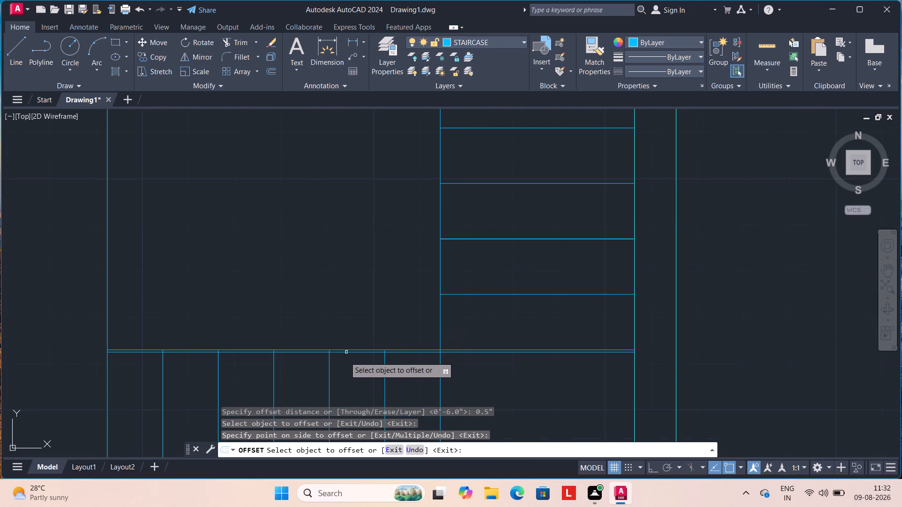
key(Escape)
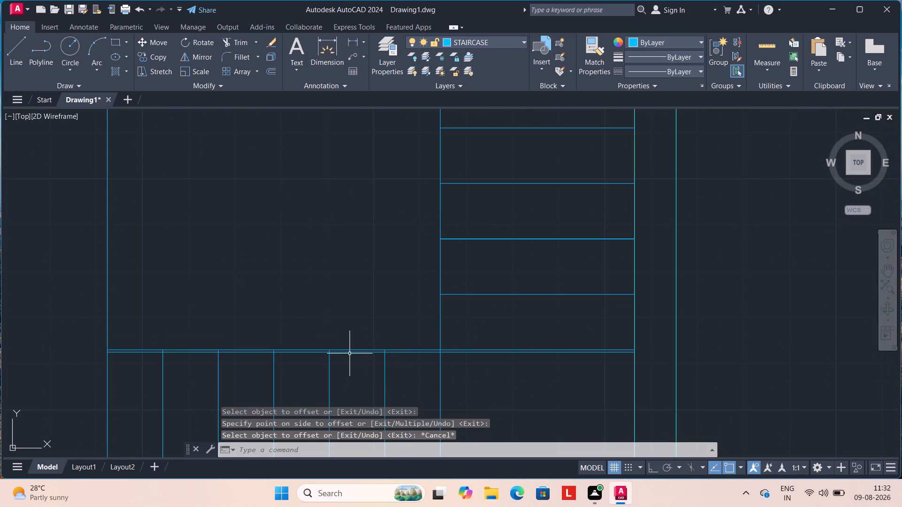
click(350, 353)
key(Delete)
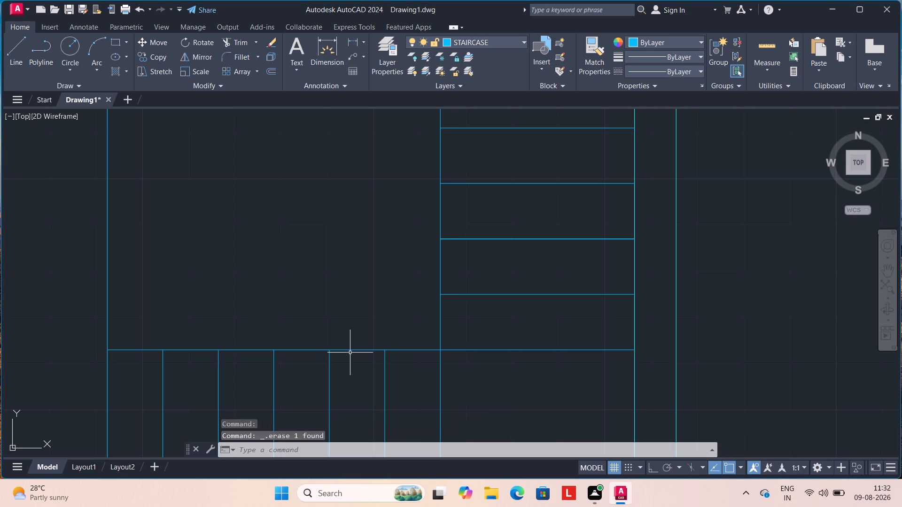
Offset the well's south edge line 0.5' into the south flight and its north edge line 0.5' into the north flight.
key(o)
key(Return)
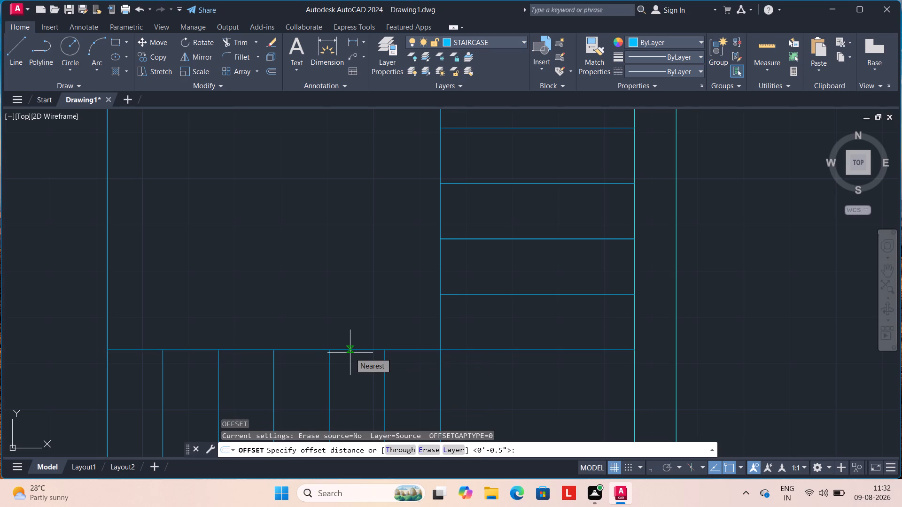
text(0.5)
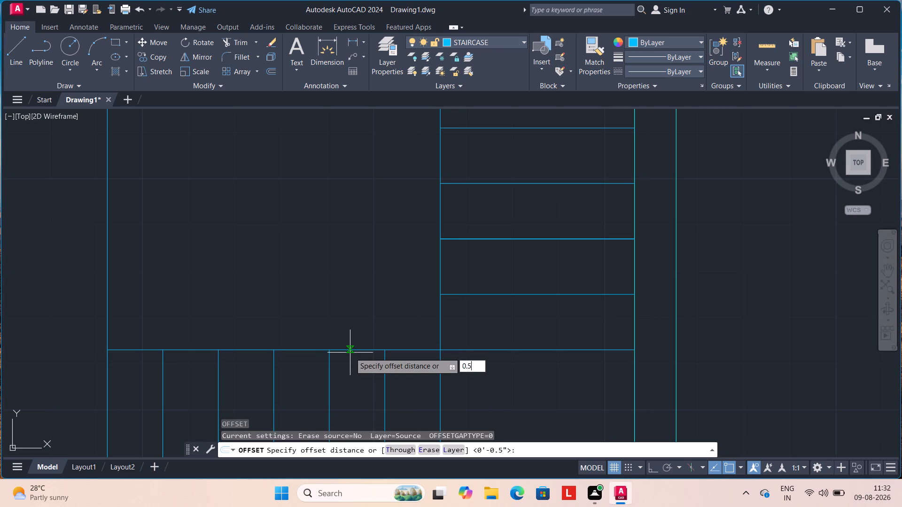
key(apostrophe)
key(Return)
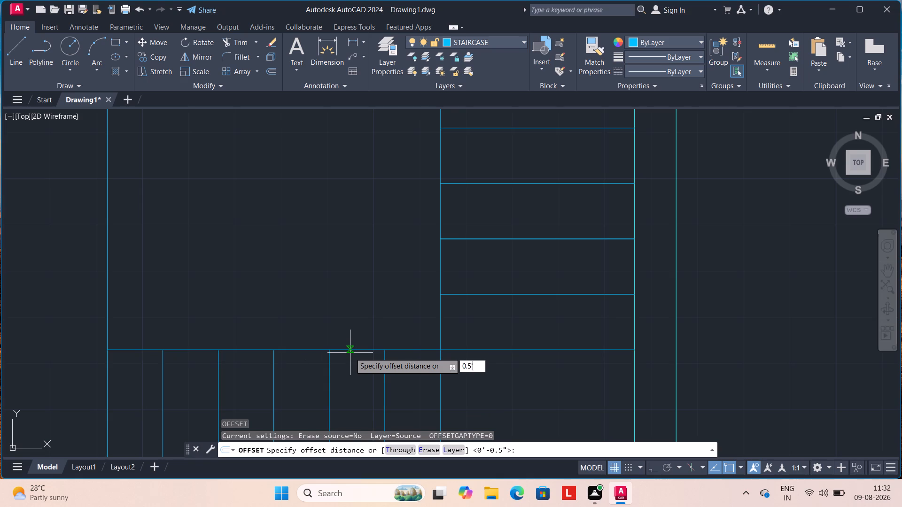
drag(349, 351, 349, 363)
click(349, 363)
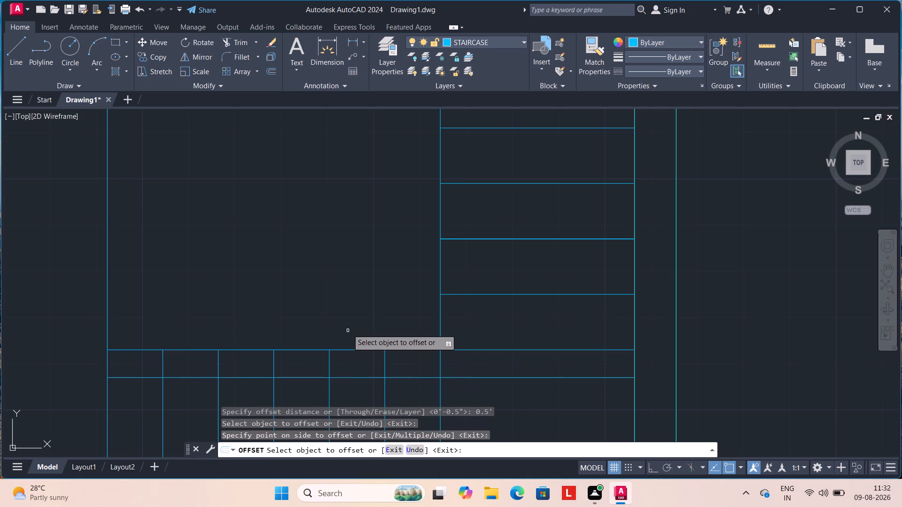
scroll(340, 261, down, 2)
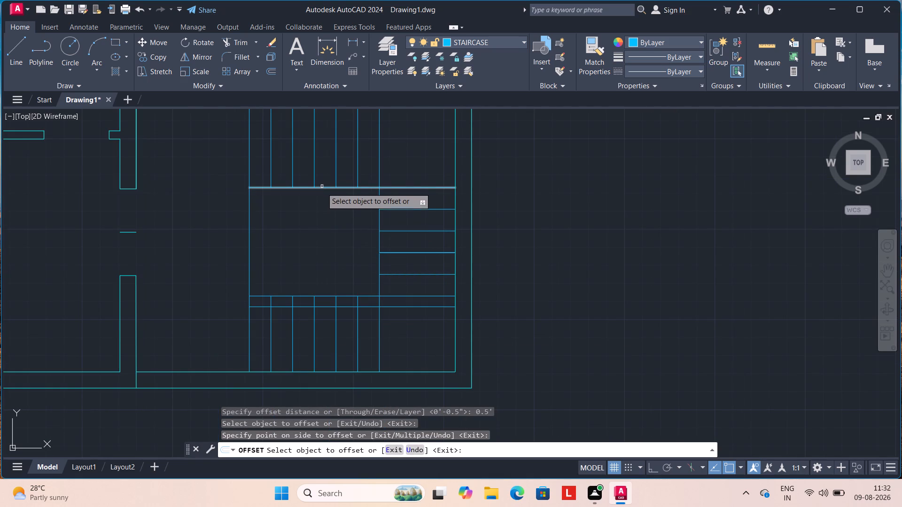
click(322, 189)
click(325, 179)
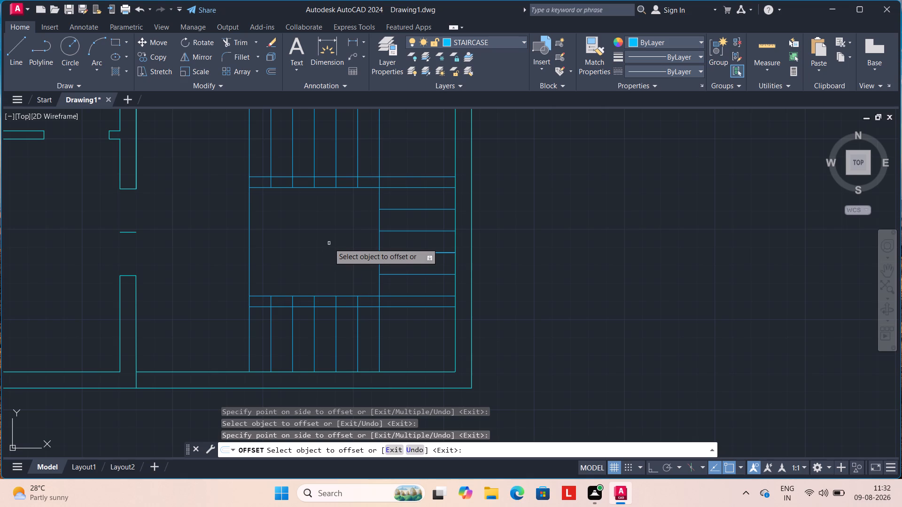
key(Escape)
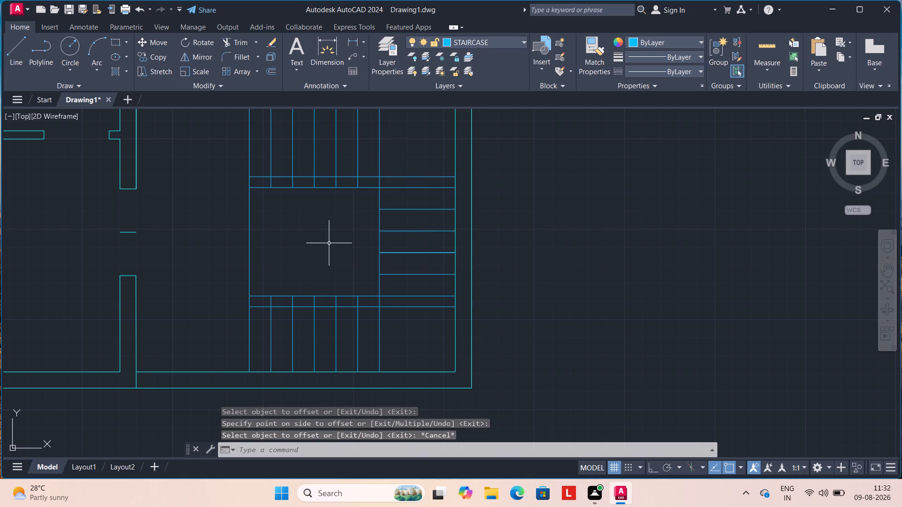
key(Escape)
key(Escape)
Trim the tread lines between the paired border lines on the south and north sides of the well.
text(TR)
key(Return)
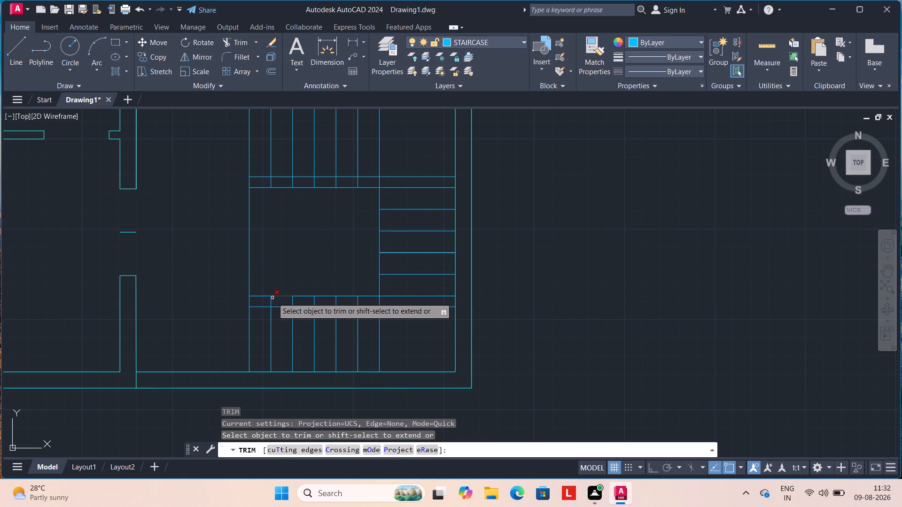
drag(267, 301, 306, 301)
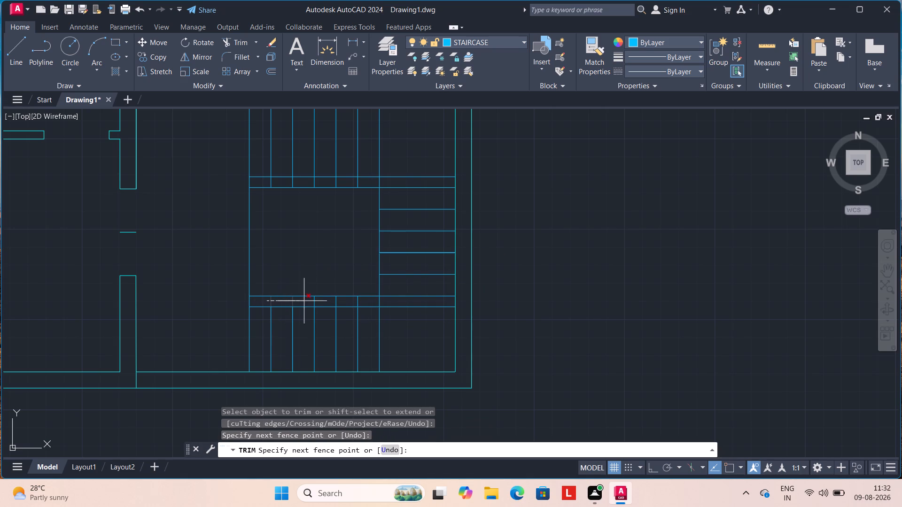
drag(306, 301, 361, 302)
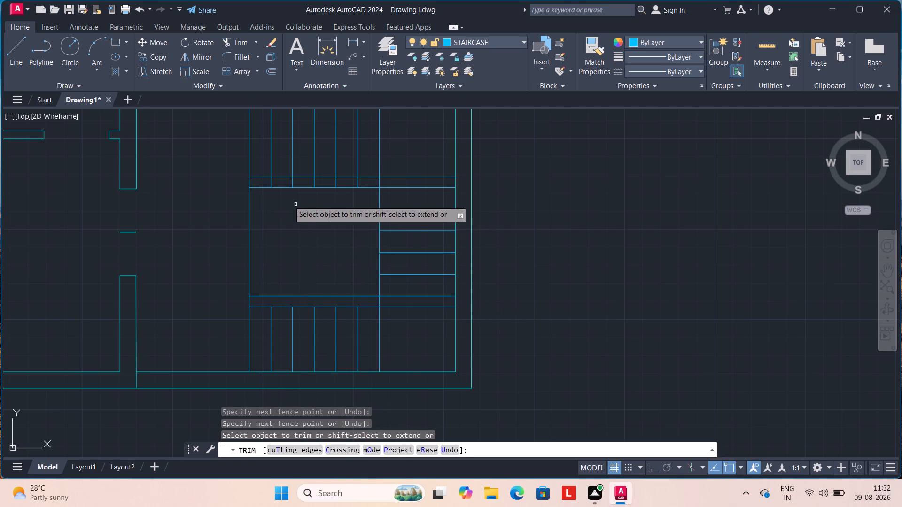
drag(266, 180, 311, 186)
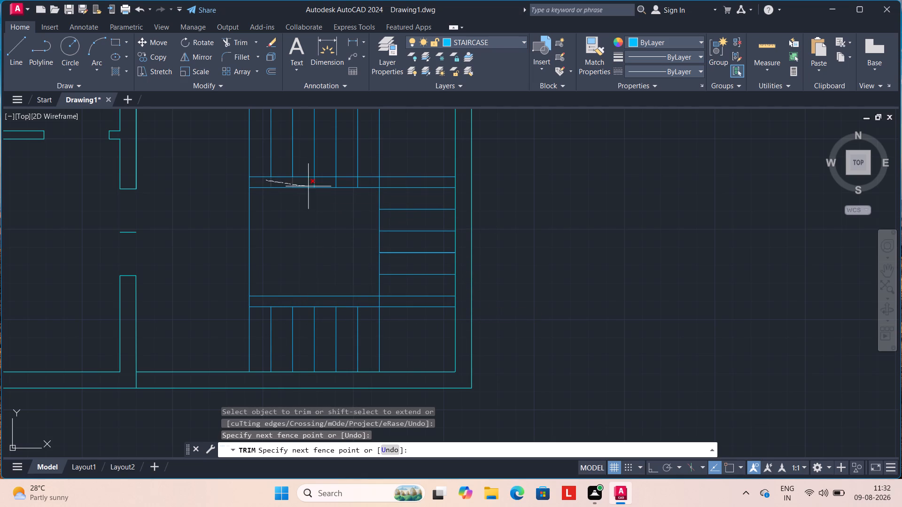
drag(311, 186, 360, 186)
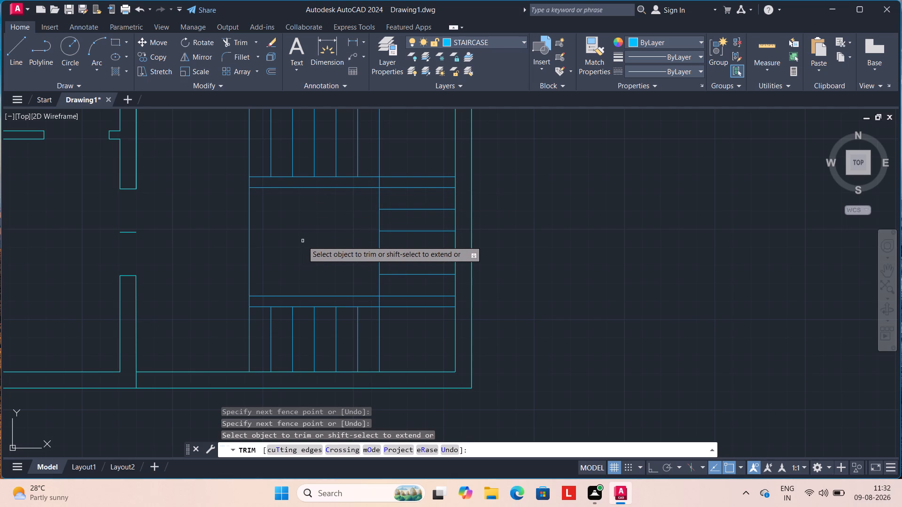
key(Escape)
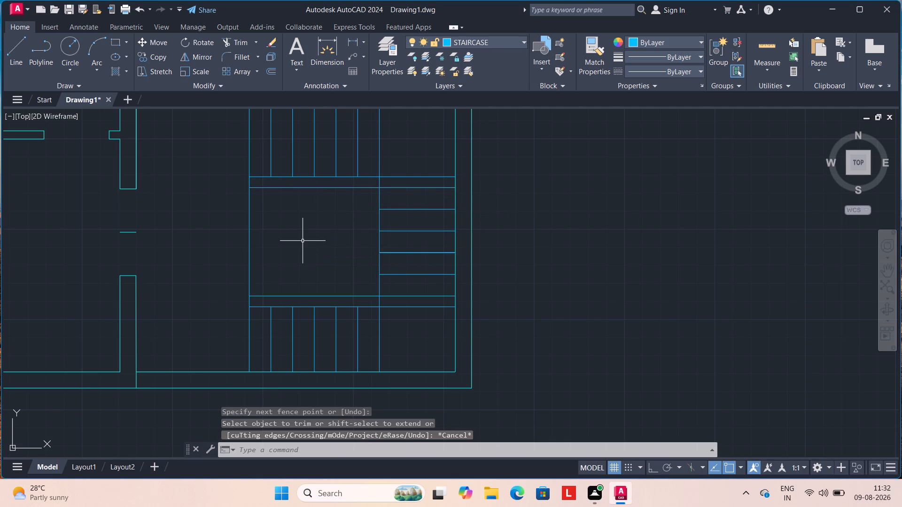
Offset the stairwell's east and west edge lines 0.5' inward into the well.
key(o)
key(Return)
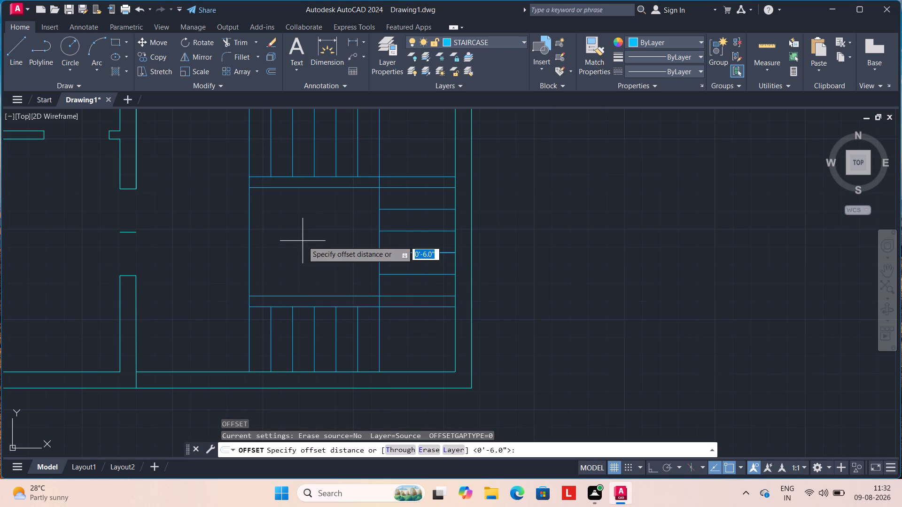
text(0.5)
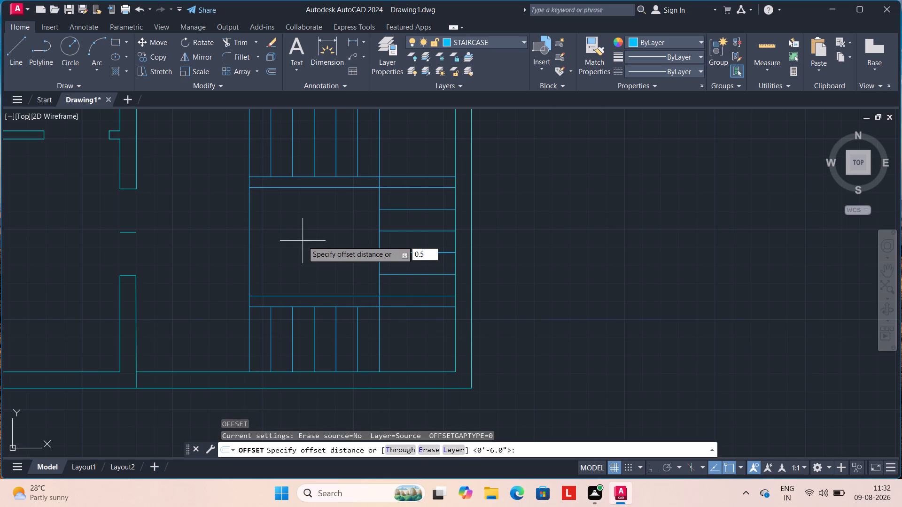
key(apostrophe)
key(Return)
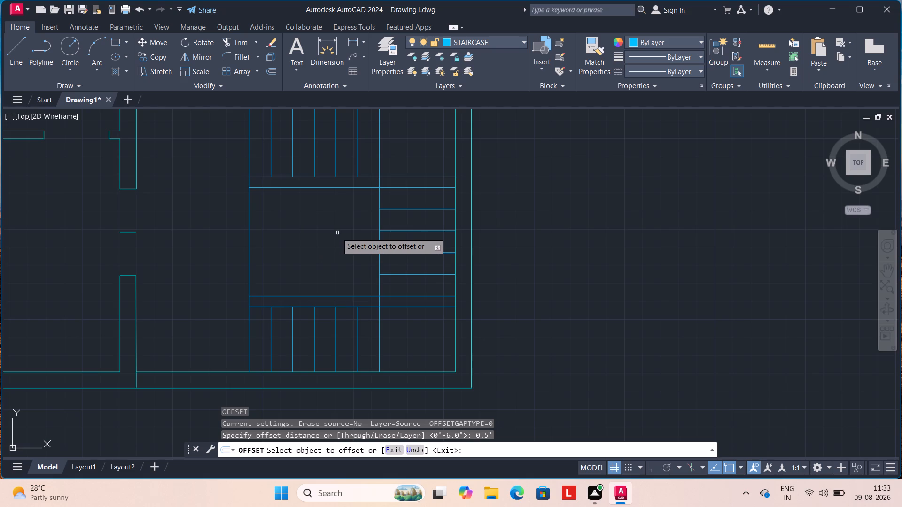
drag(380, 223, 370, 223)
click(368, 223)
drag(250, 239, 264, 240)
click(264, 240)
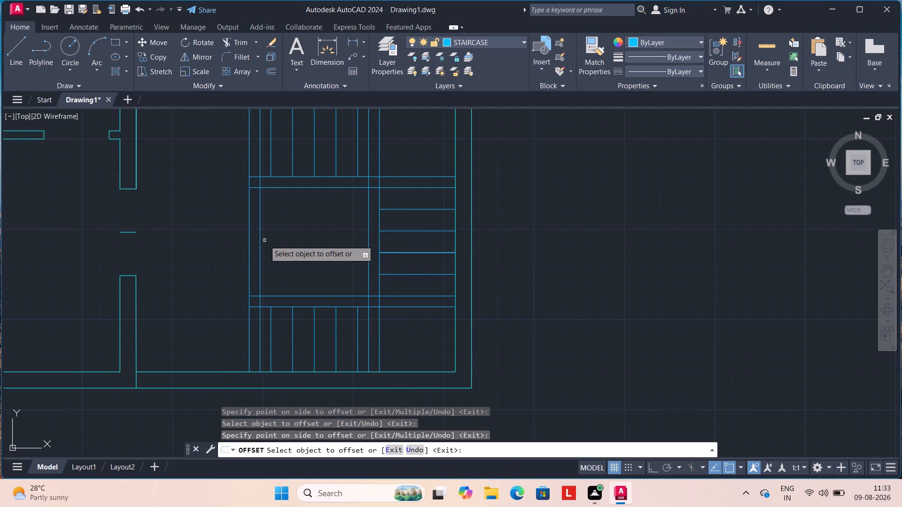
key(Escape)
key(Escape)
Trim the two new vertical border lines where they run through the north and south flights.
scroll(266, 237, down, 2)
scroll(255, 215, up, 2)
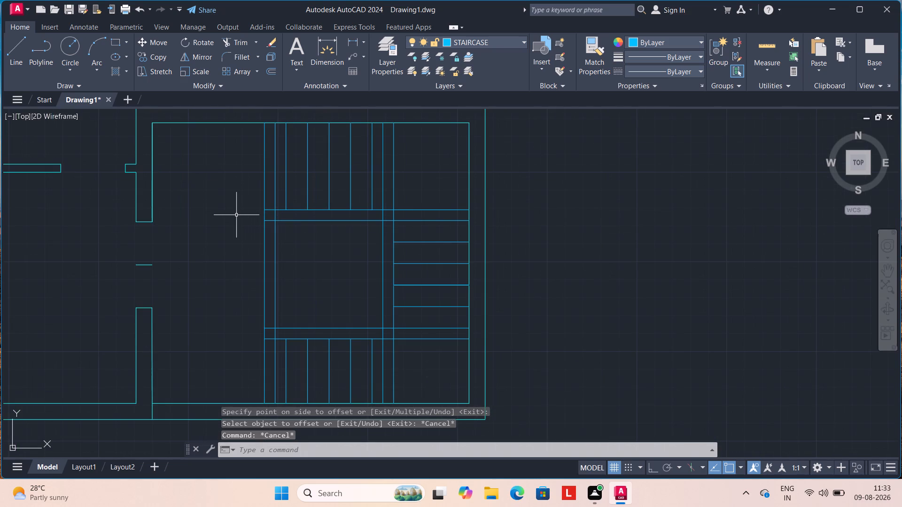
text(TR)
key(Return)
click(383, 180)
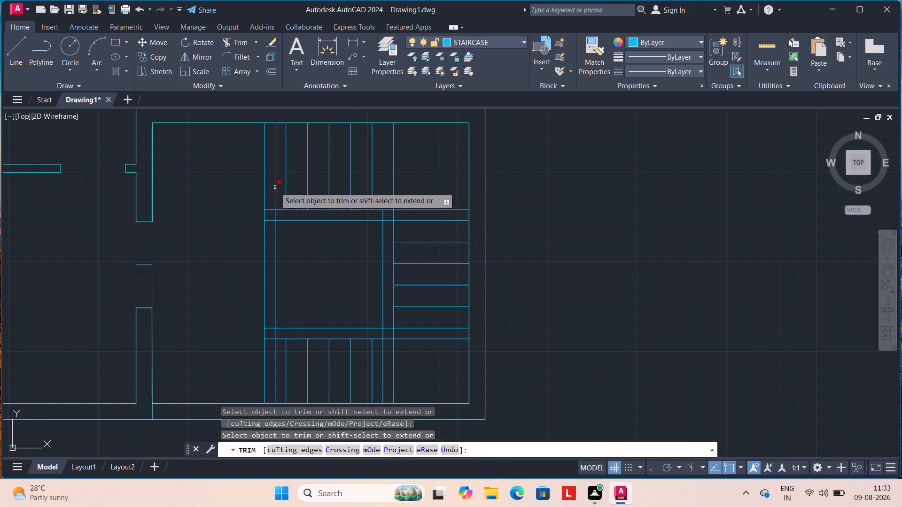
click(275, 186)
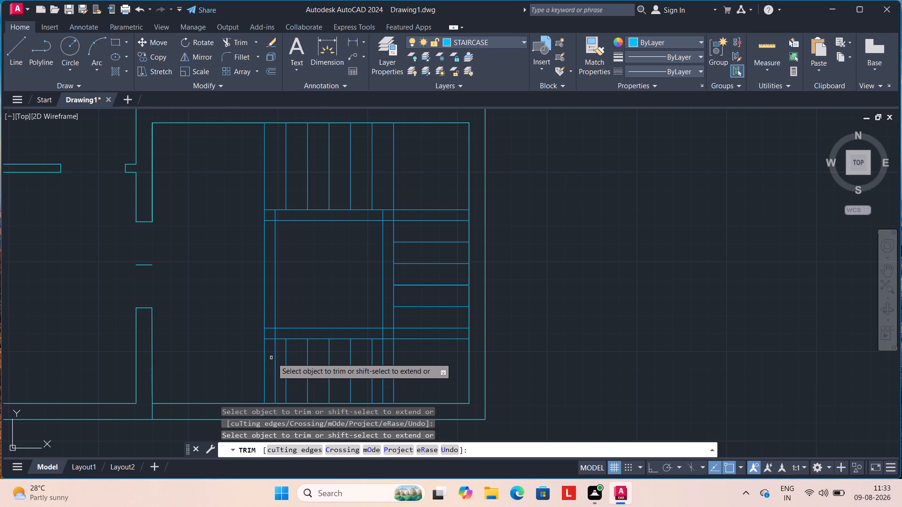
click(276, 356)
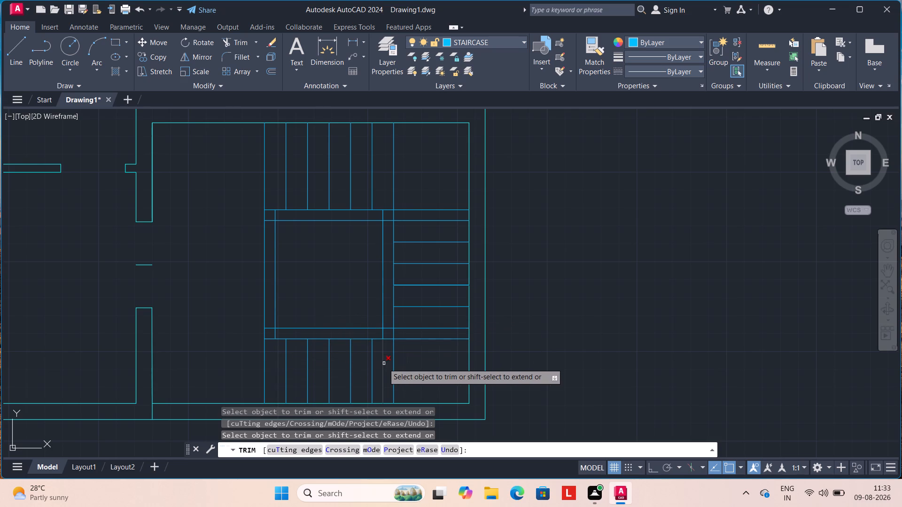
click(383, 363)
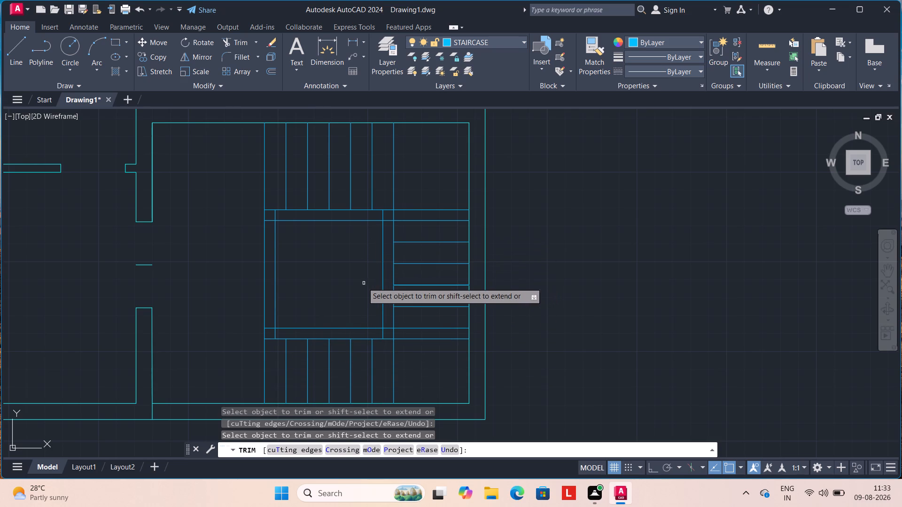
scroll(360, 283, down, 1)
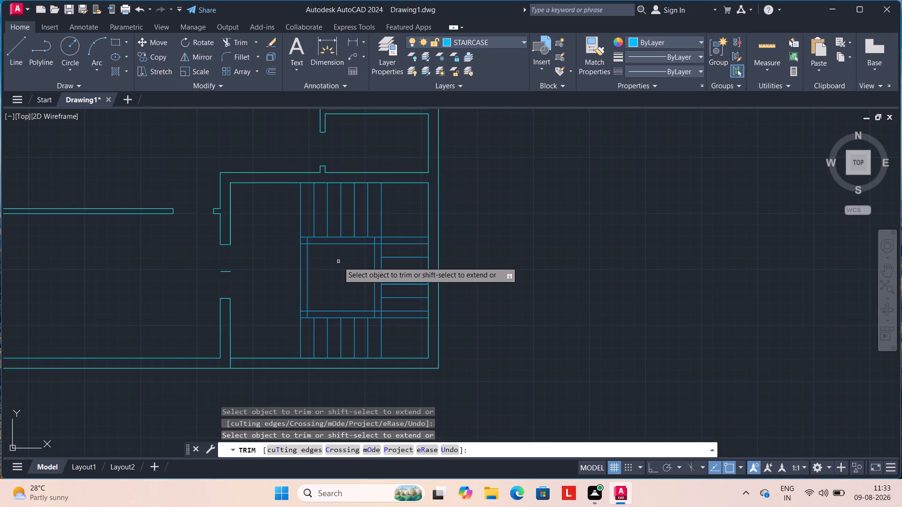
key(Escape)
key(Escape)
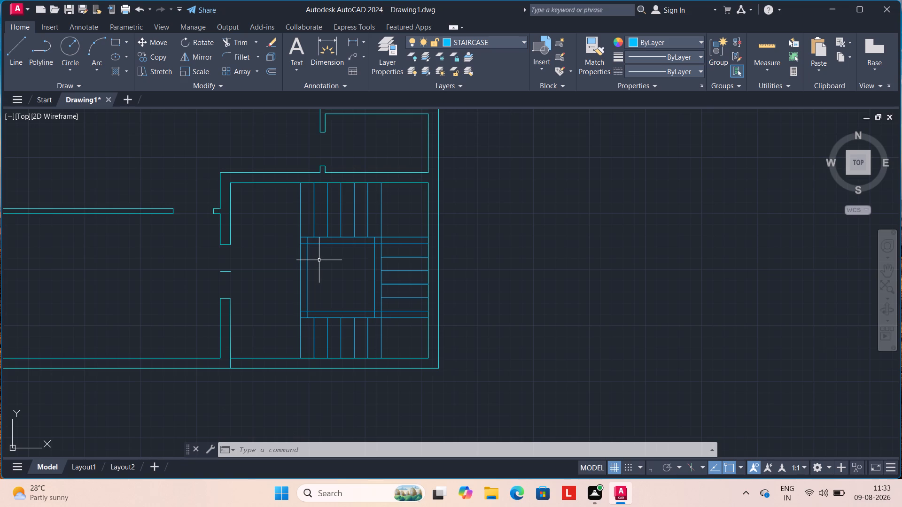
Trim the overlapping border line ends at all four corners of the well to leave a closed inner rectangle.
key(t)
key(r)
key(Return)
scroll(306, 256, up, 2)
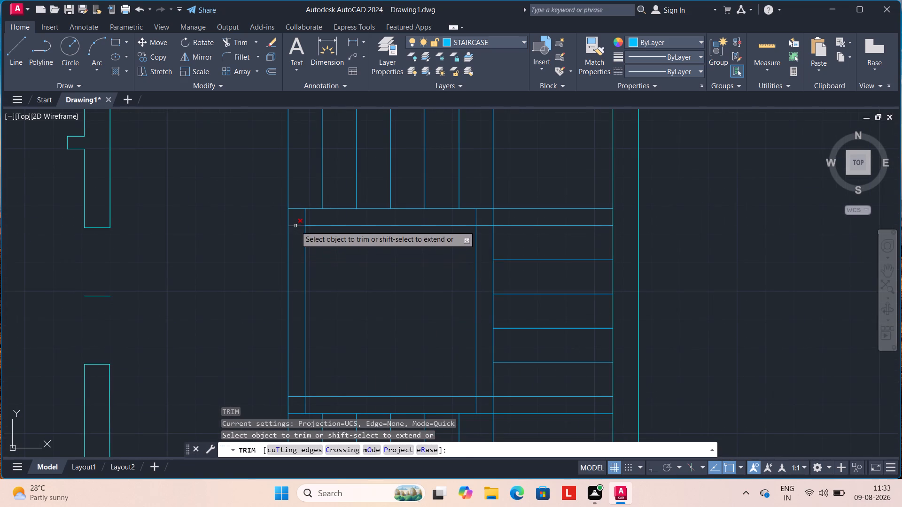
click(295, 226)
click(304, 220)
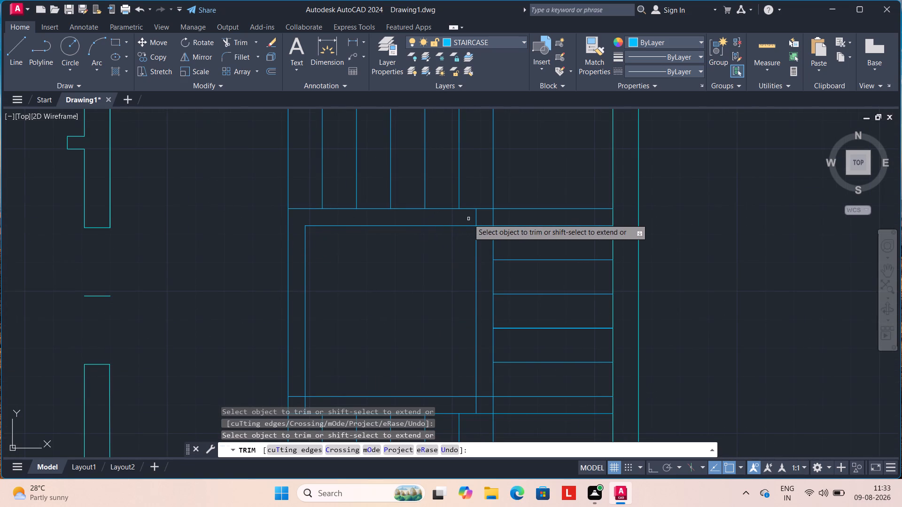
click(475, 215)
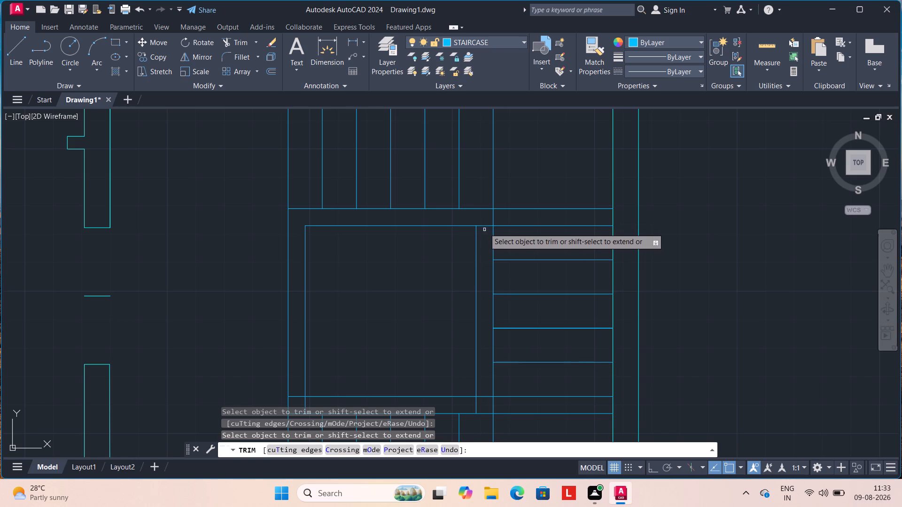
click(484, 226)
middle_drag(421, 320, 387, 249)
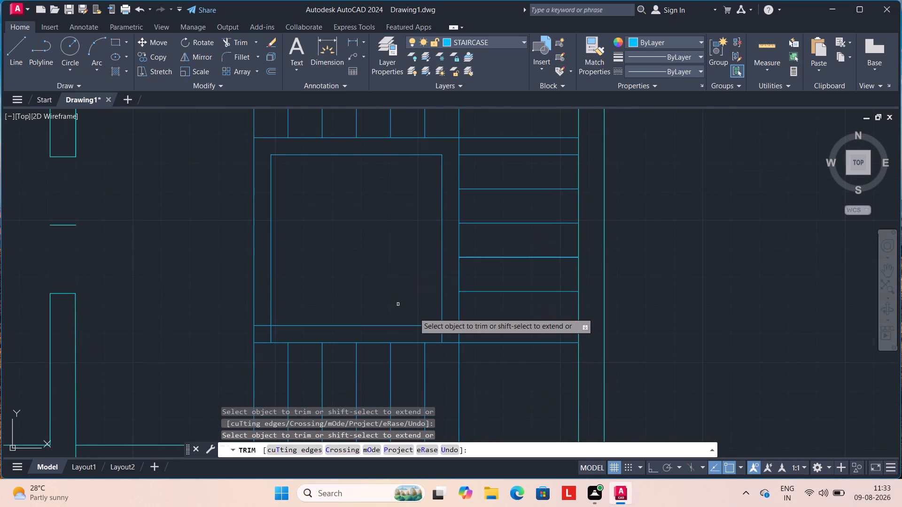
click(443, 332)
click(450, 325)
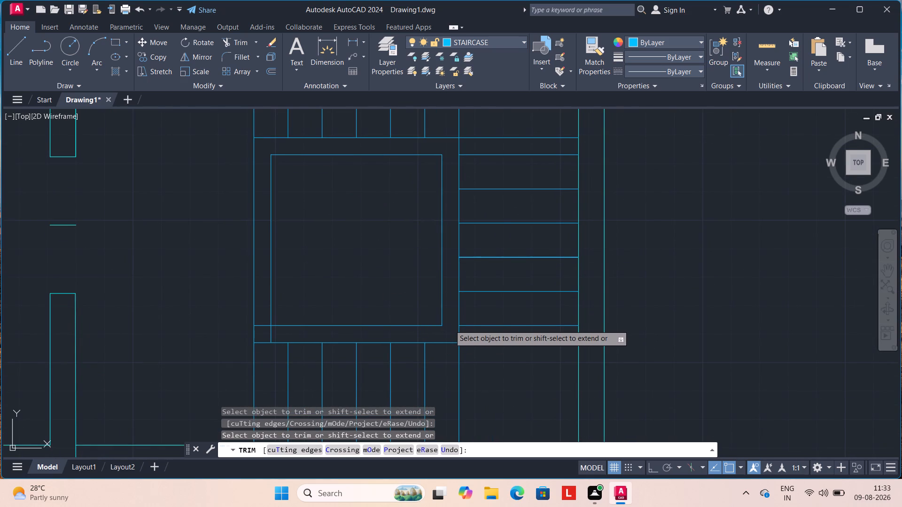
click(272, 334)
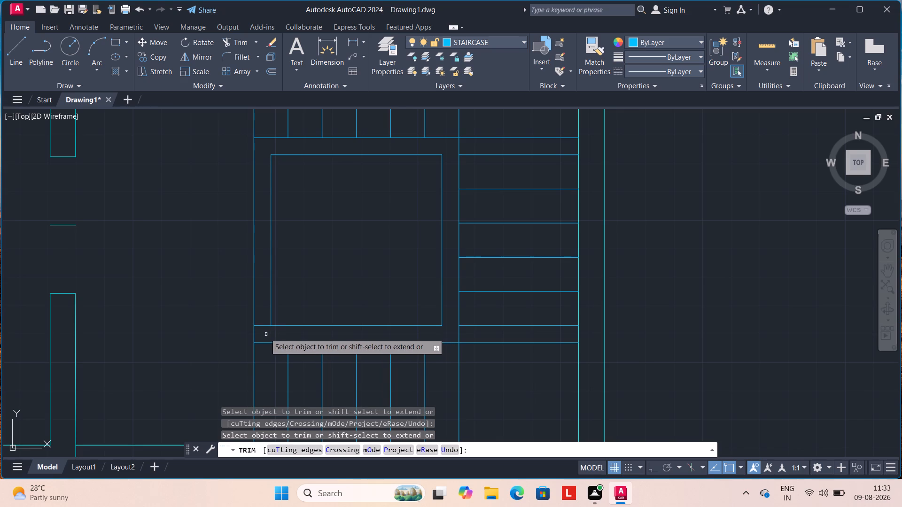
click(261, 326)
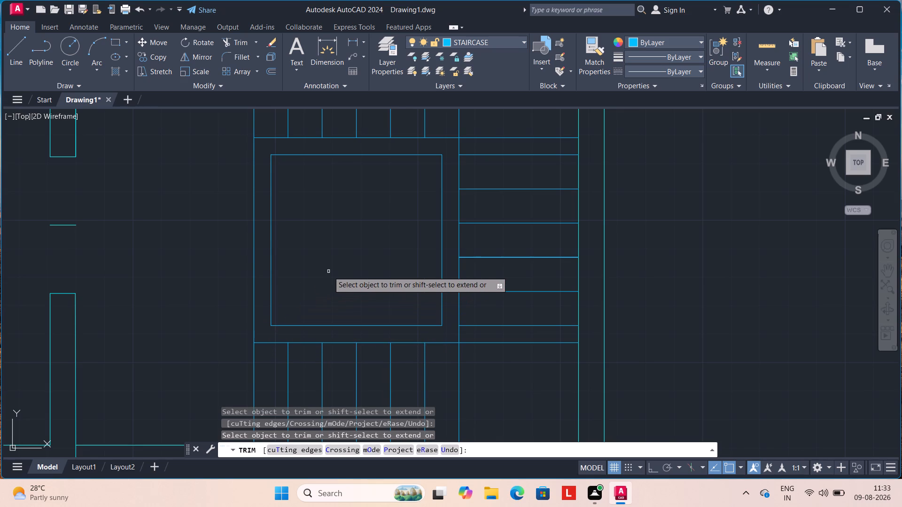
key(Escape)
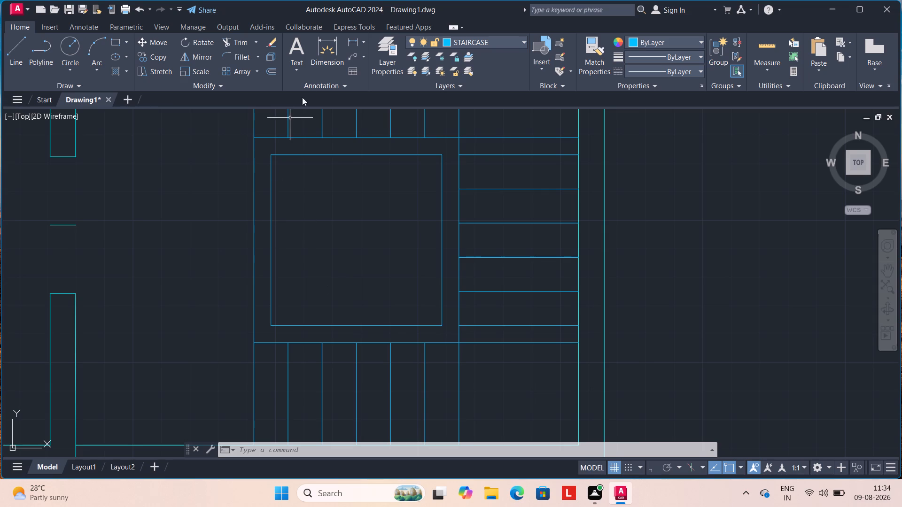
Measure the east-west width of the inner rectangle along its north edge with a linear dimension preview.
click(364, 43)
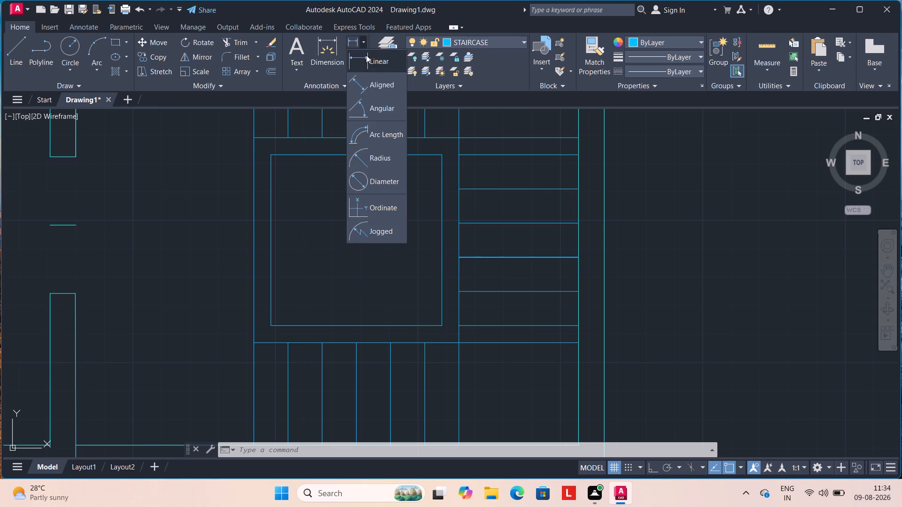
click(366, 56)
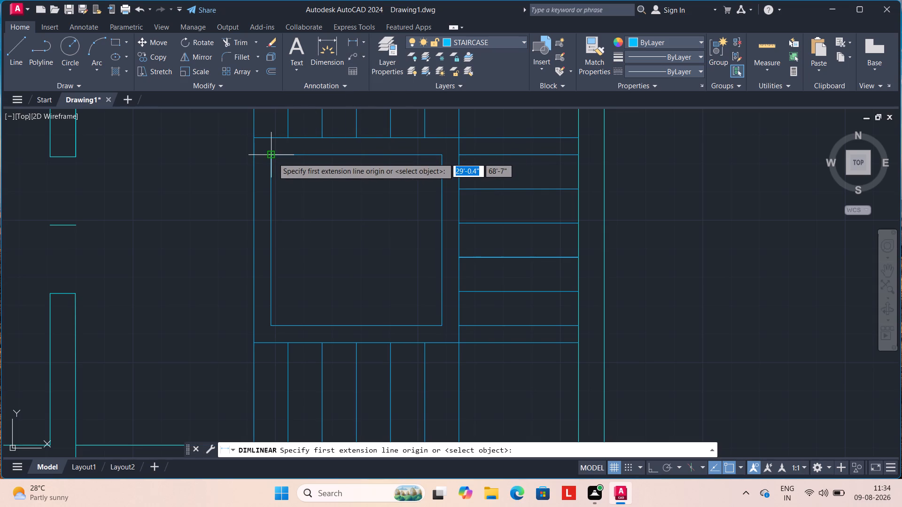
click(273, 158)
click(439, 156)
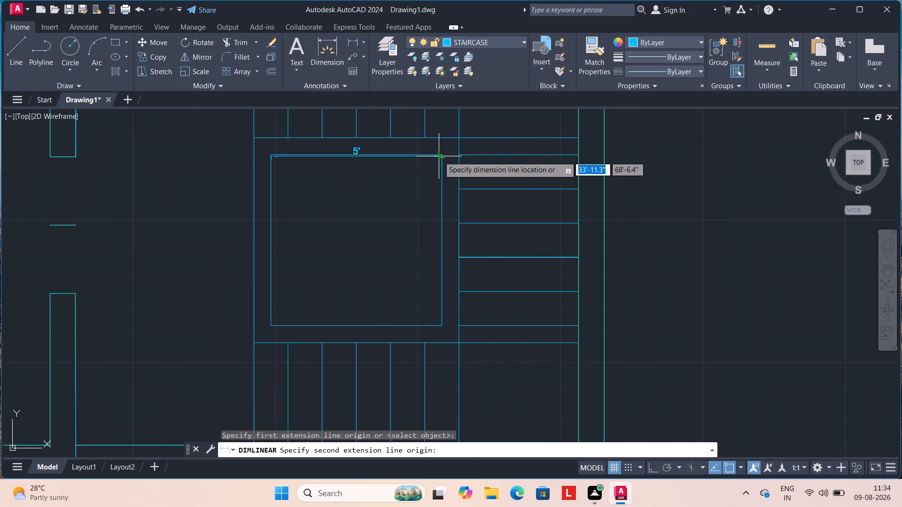
key(Escape)
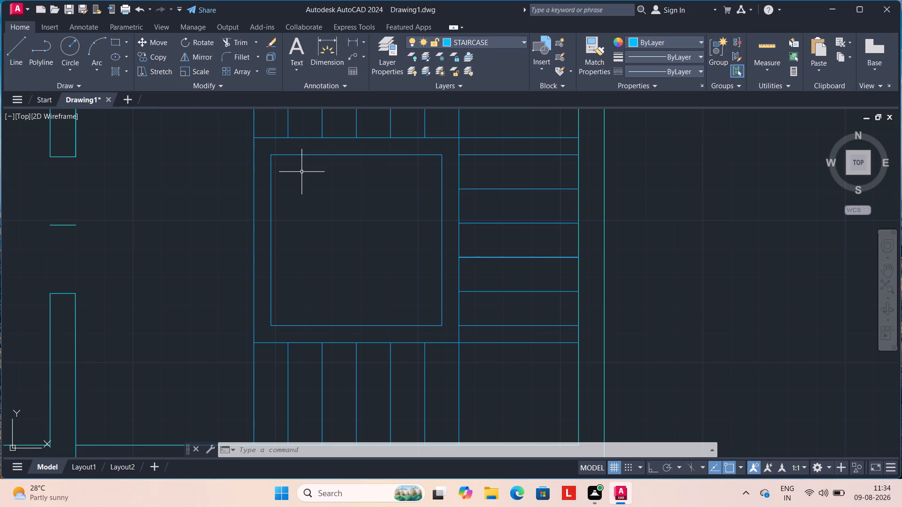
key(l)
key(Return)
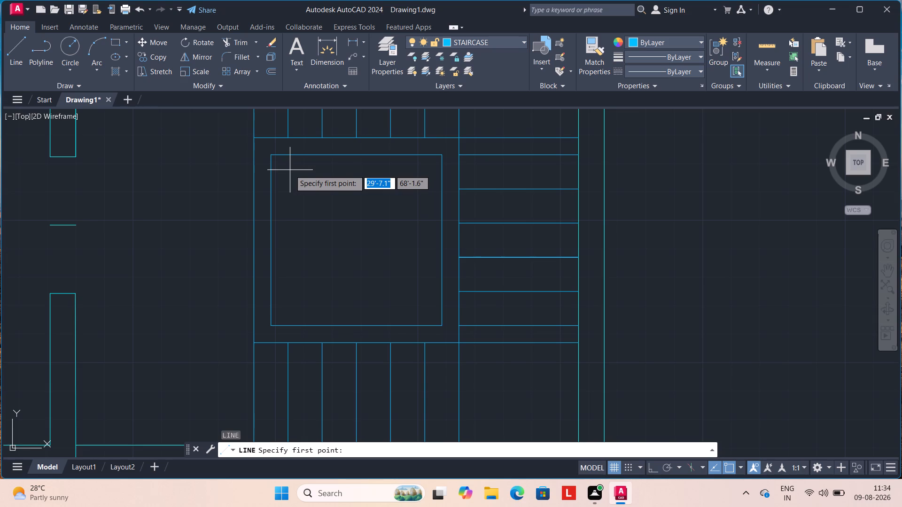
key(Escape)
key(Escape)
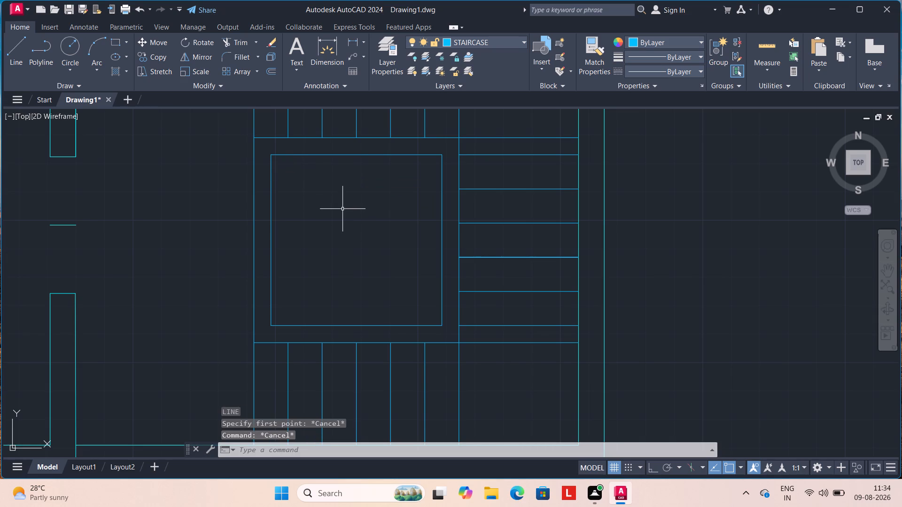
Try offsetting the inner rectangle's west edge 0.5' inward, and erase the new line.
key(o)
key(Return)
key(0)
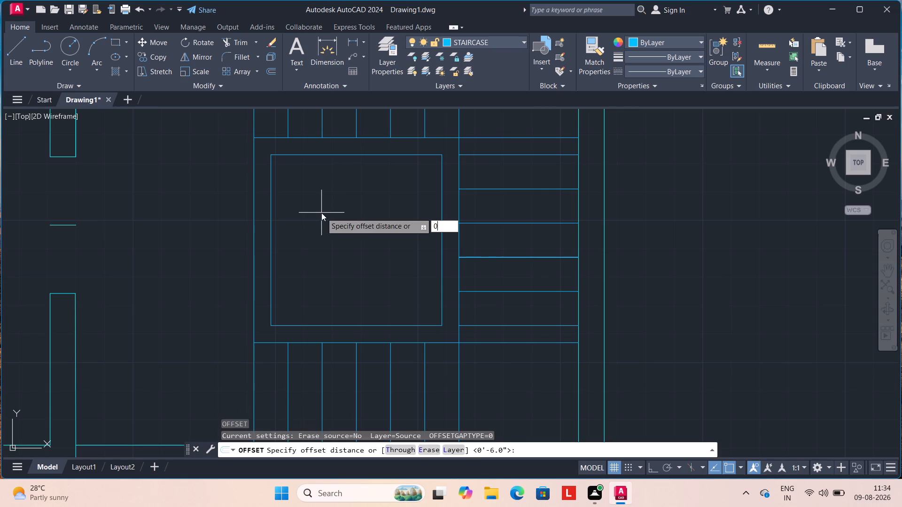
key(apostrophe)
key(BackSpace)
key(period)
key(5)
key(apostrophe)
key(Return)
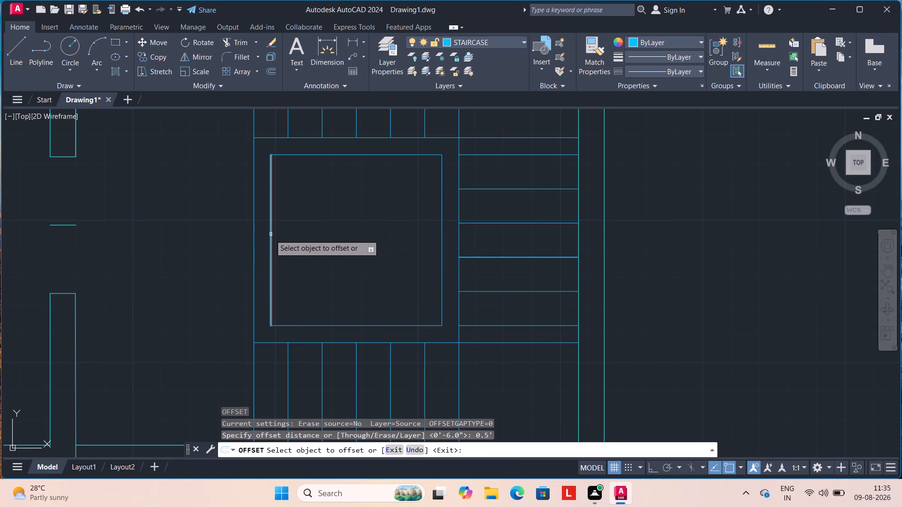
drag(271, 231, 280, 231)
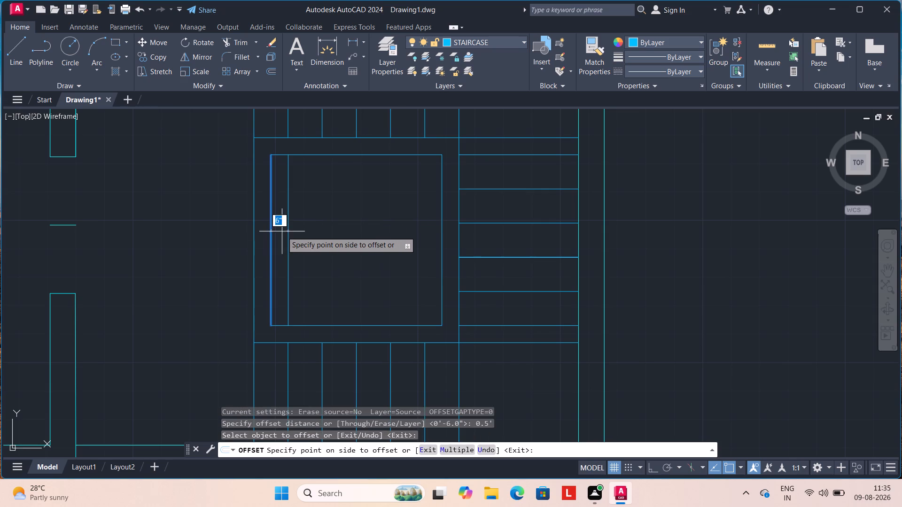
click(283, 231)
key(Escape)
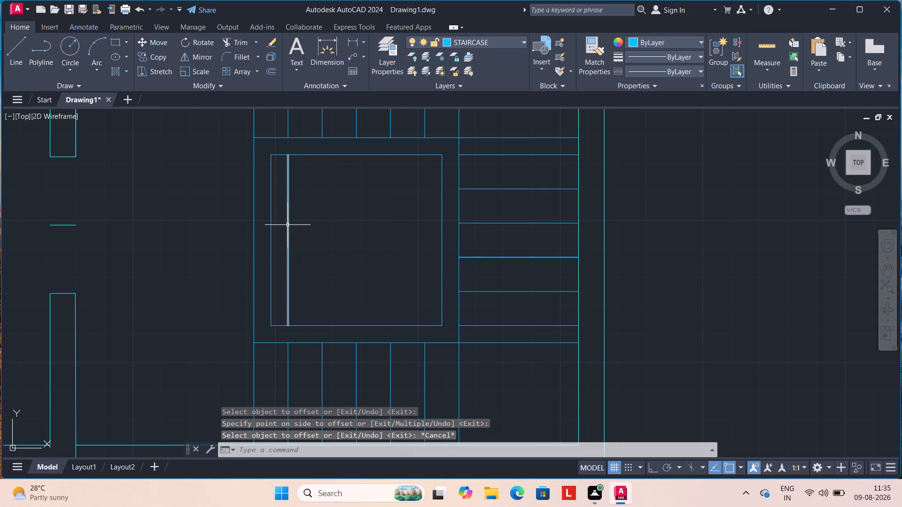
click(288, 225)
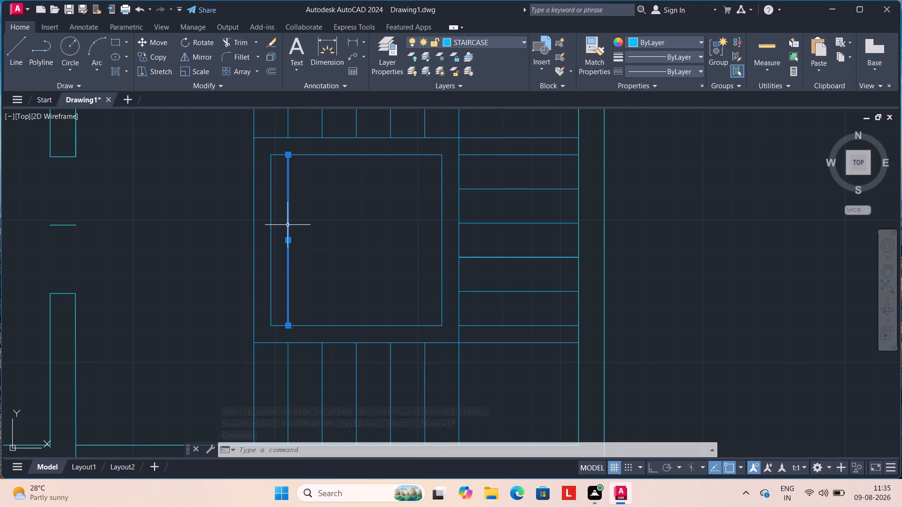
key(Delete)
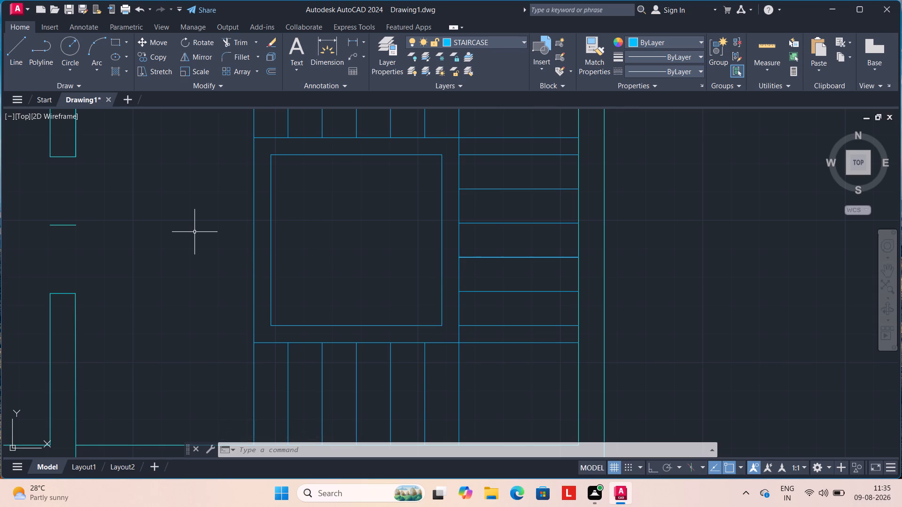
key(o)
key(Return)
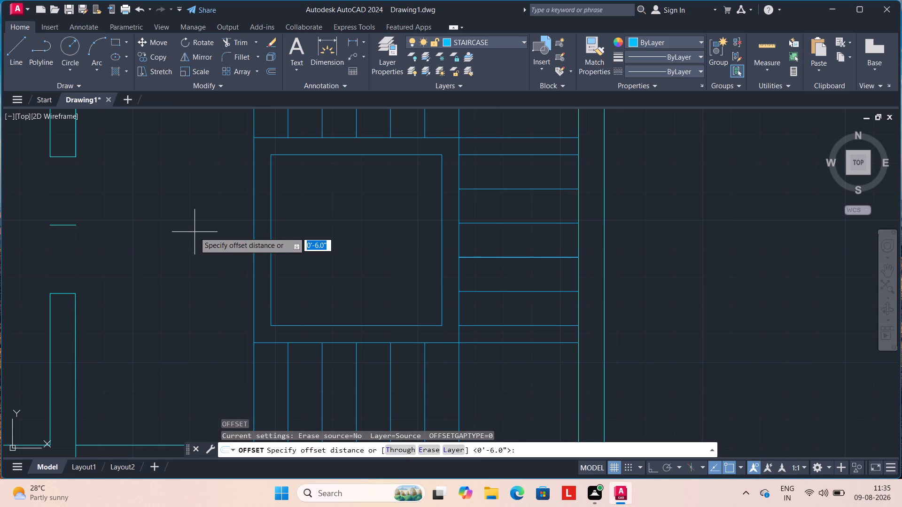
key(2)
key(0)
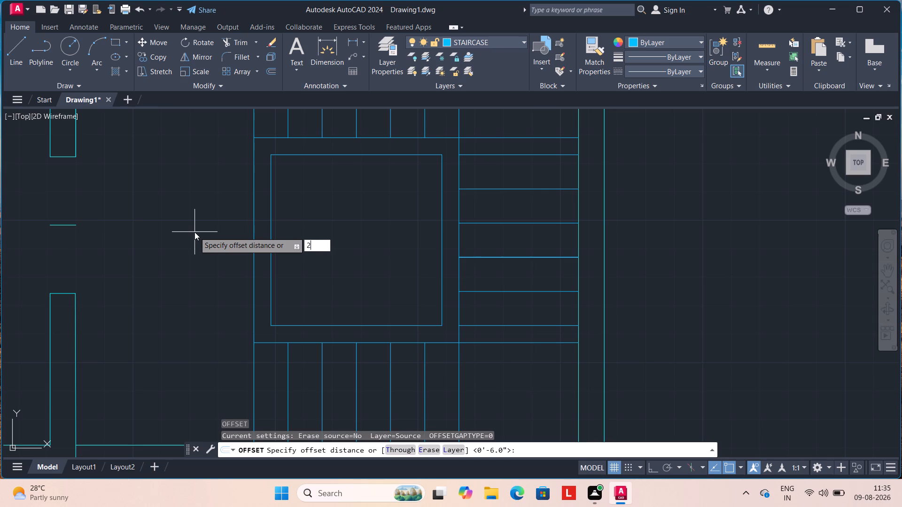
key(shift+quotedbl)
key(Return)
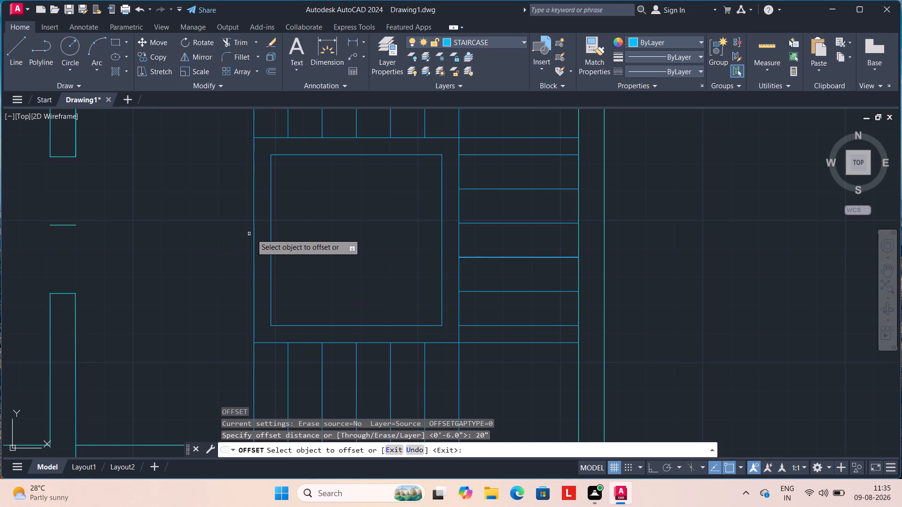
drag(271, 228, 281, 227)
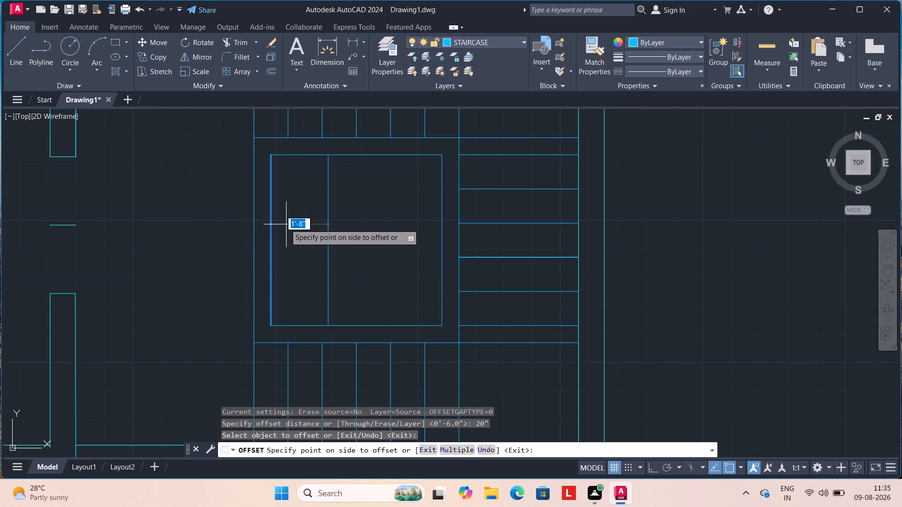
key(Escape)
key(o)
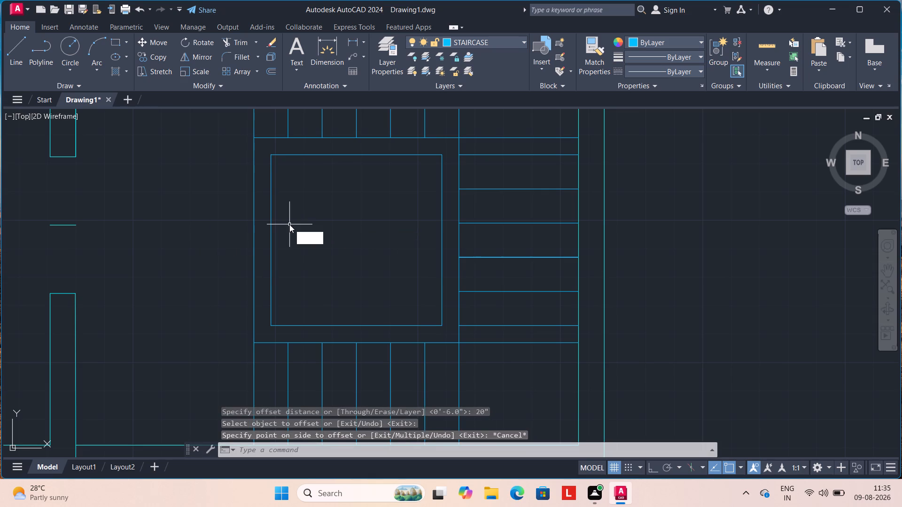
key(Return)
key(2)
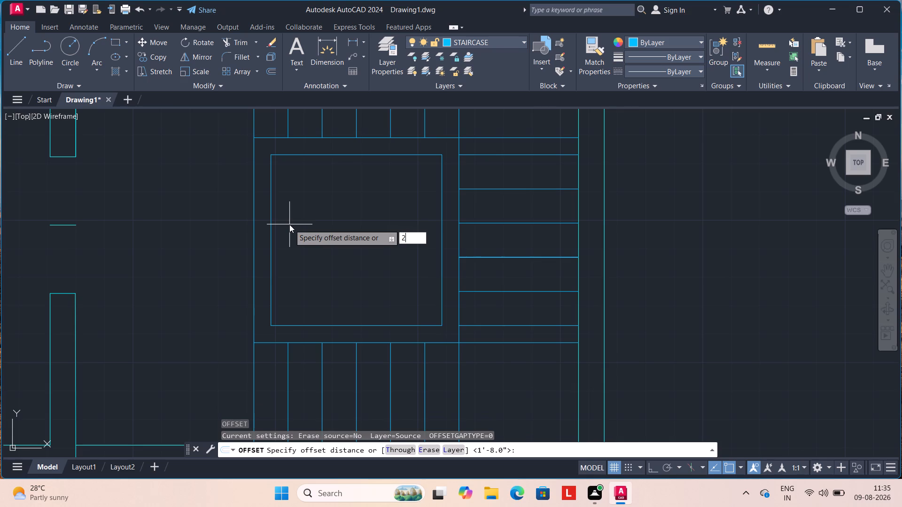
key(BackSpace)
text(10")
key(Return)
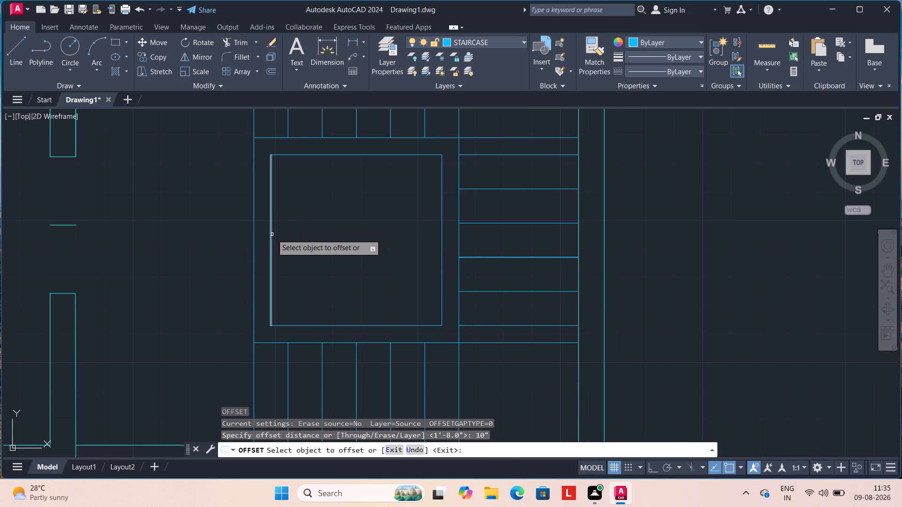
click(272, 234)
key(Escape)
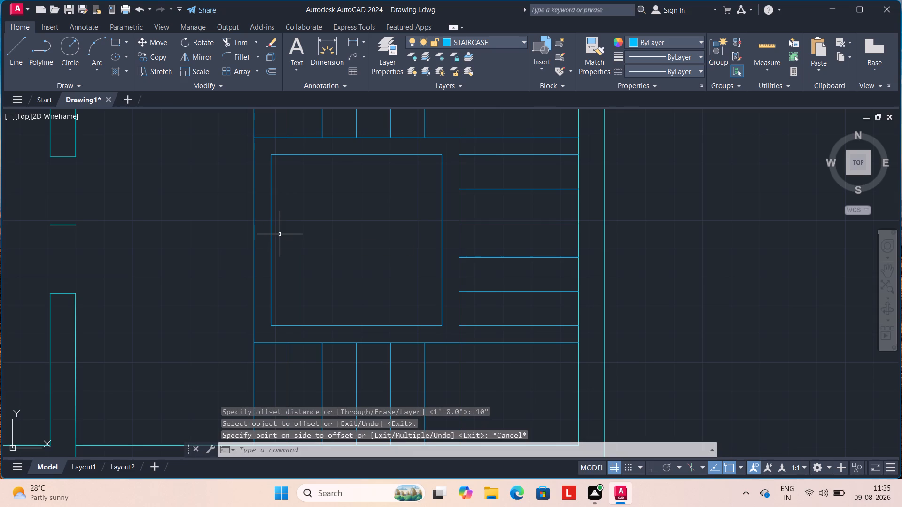
Offset the inner rectangle's west, north and south edges 5" inward.
key(o)
key(Return)
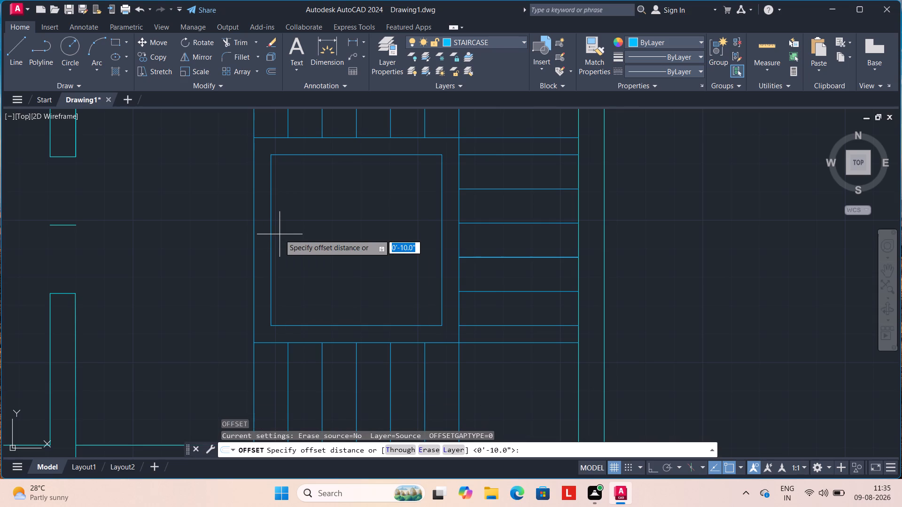
text(5")
key(Return)
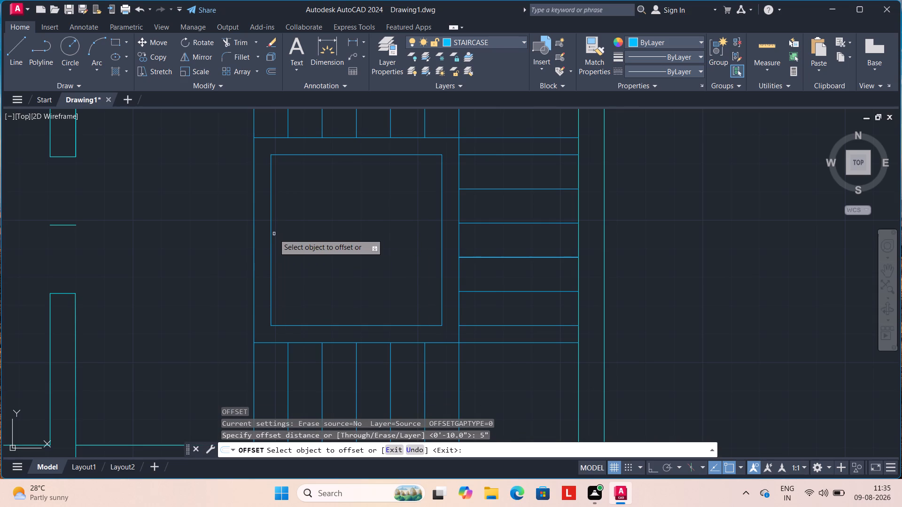
drag(271, 235, 277, 235)
click(281, 235)
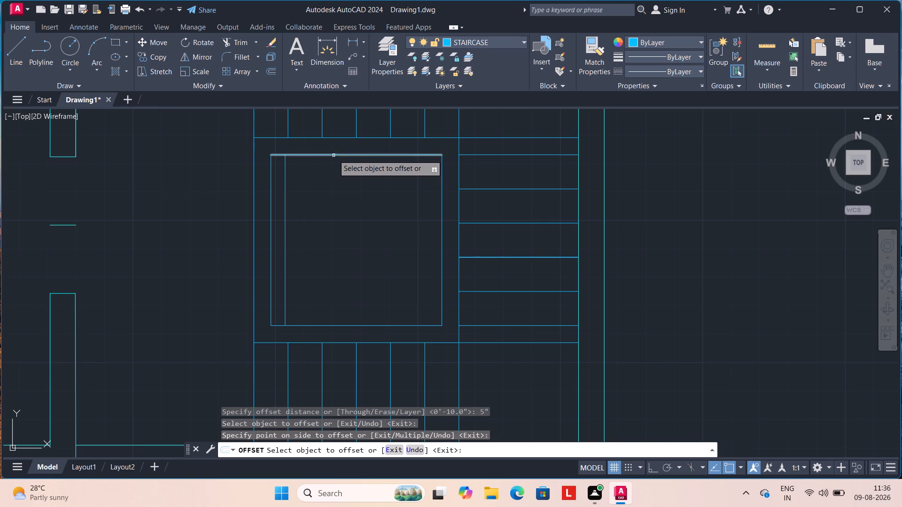
drag(334, 155, 334, 164)
click(333, 173)
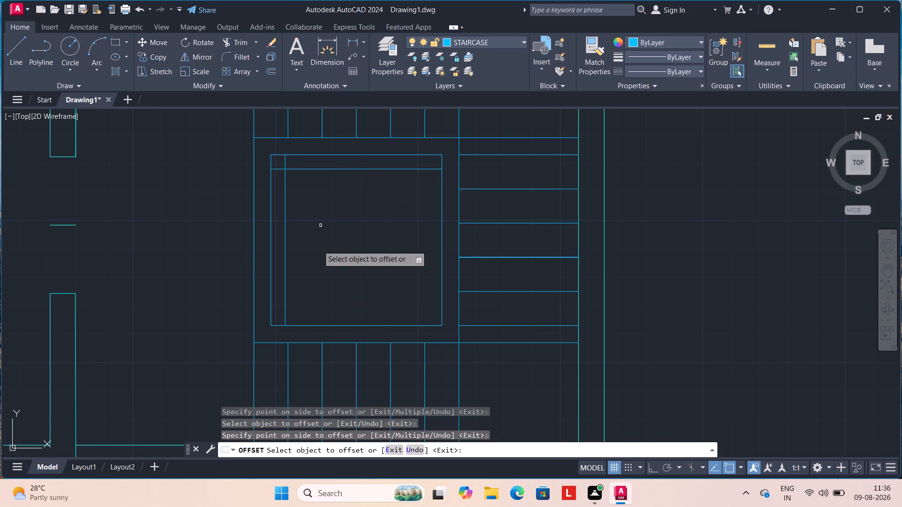
click(318, 326)
click(321, 310)
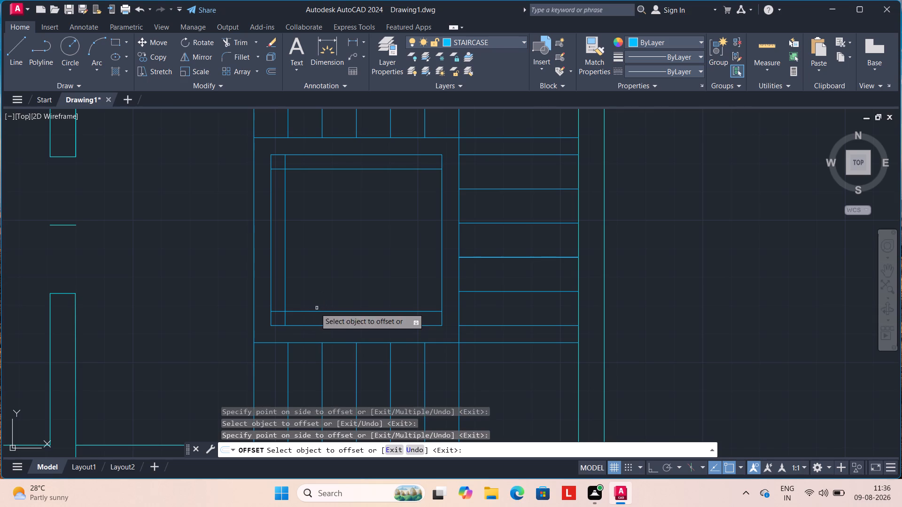
key(Escape)
key(Escape)
key(Escape)
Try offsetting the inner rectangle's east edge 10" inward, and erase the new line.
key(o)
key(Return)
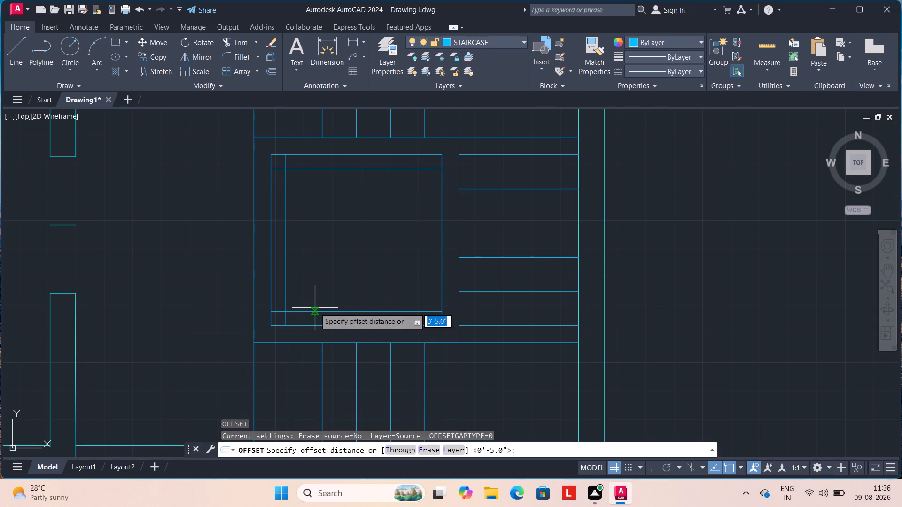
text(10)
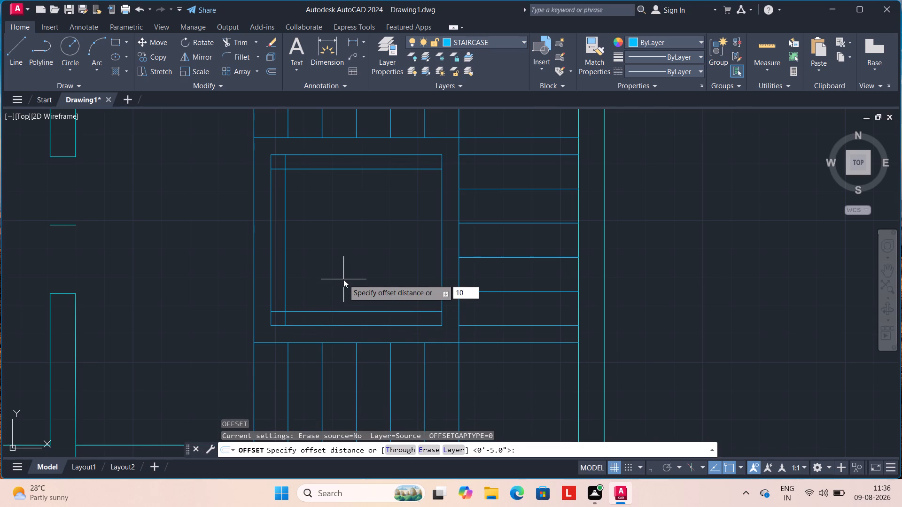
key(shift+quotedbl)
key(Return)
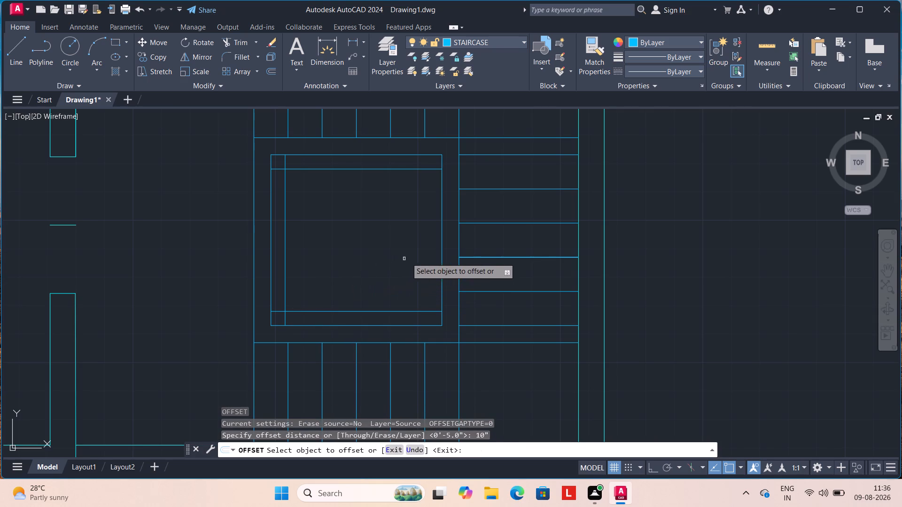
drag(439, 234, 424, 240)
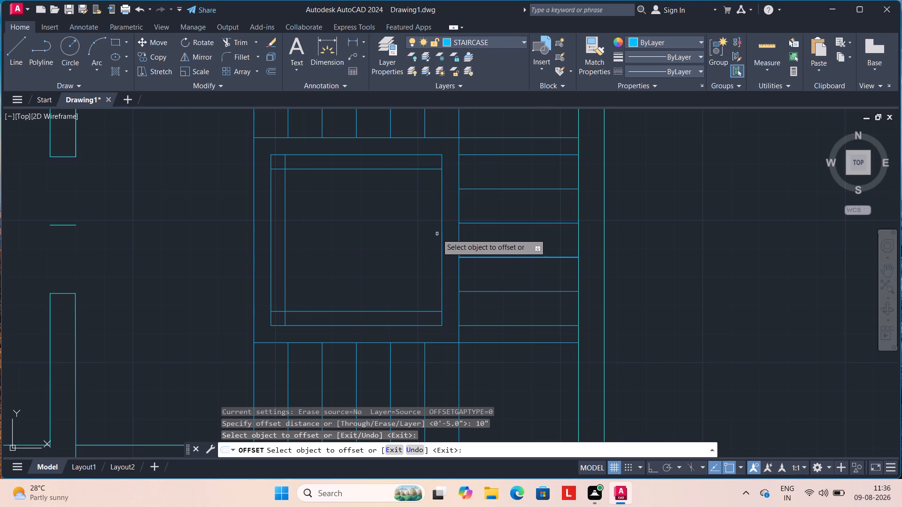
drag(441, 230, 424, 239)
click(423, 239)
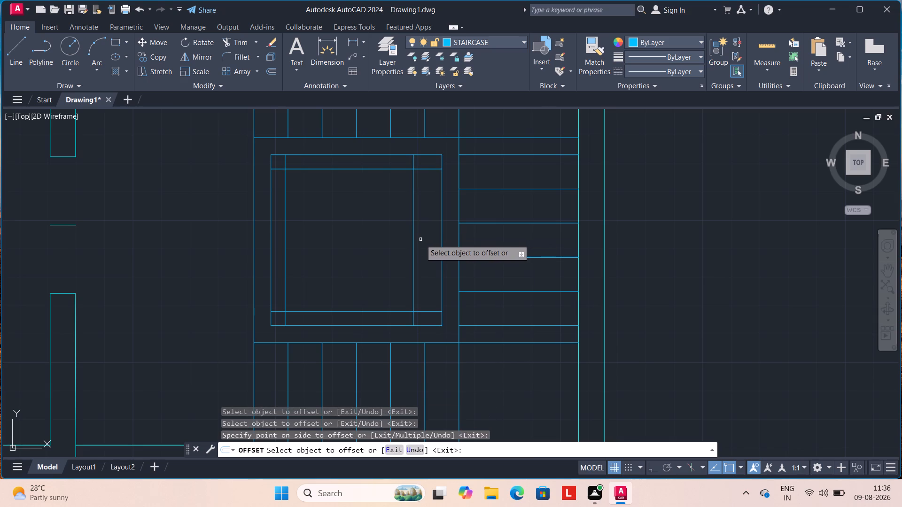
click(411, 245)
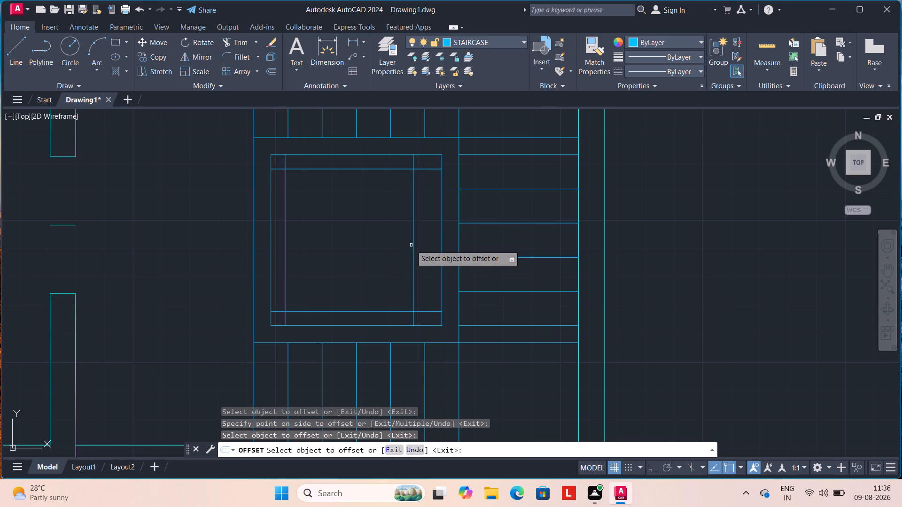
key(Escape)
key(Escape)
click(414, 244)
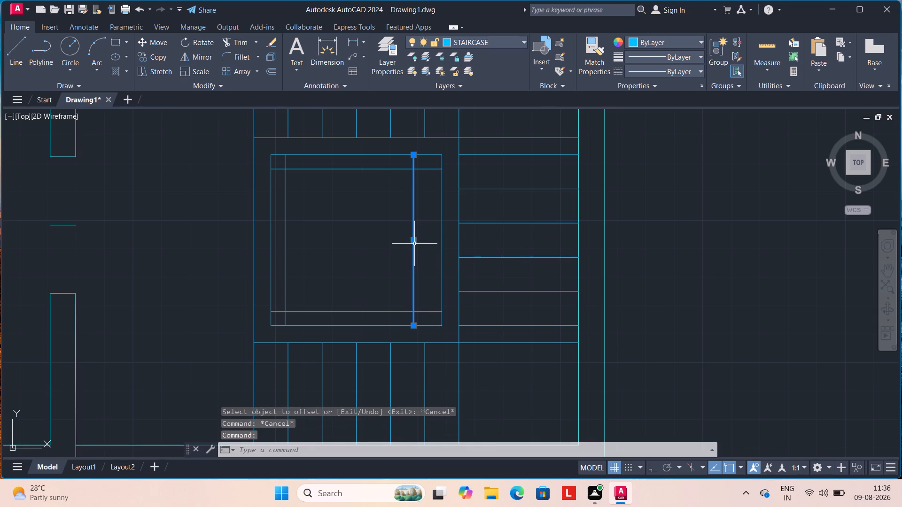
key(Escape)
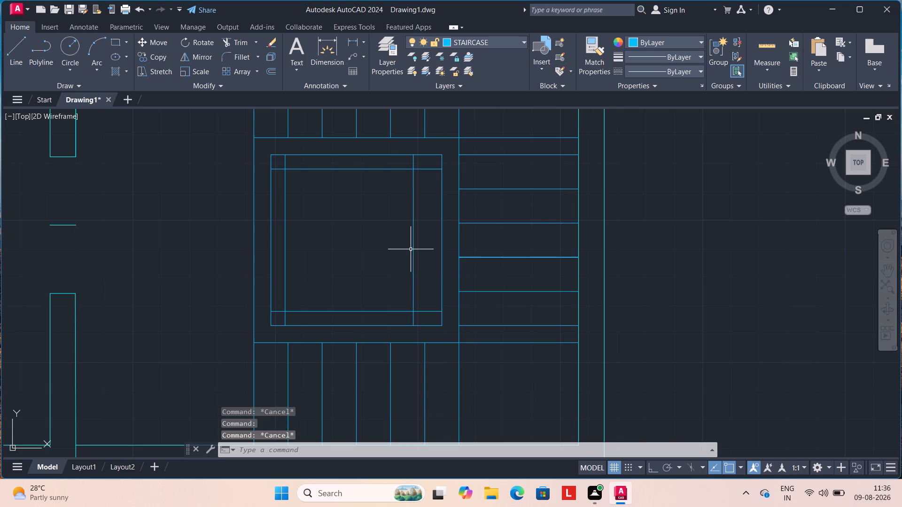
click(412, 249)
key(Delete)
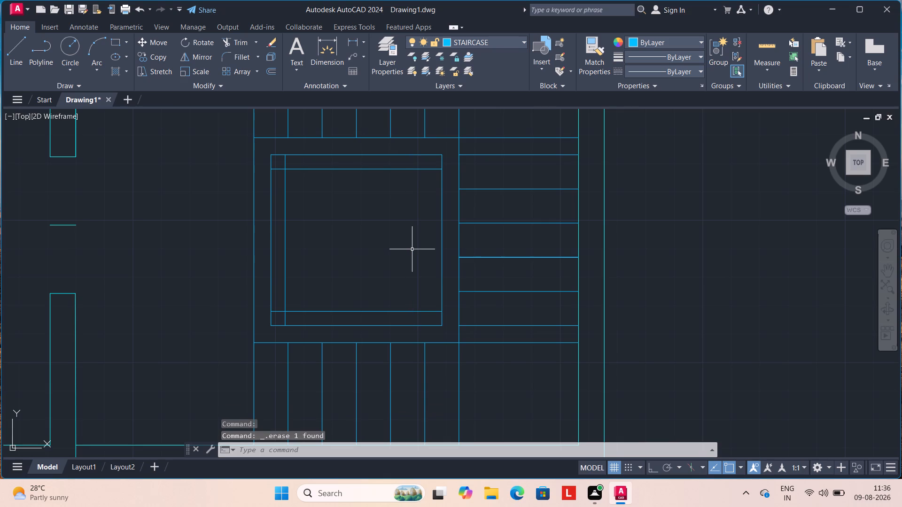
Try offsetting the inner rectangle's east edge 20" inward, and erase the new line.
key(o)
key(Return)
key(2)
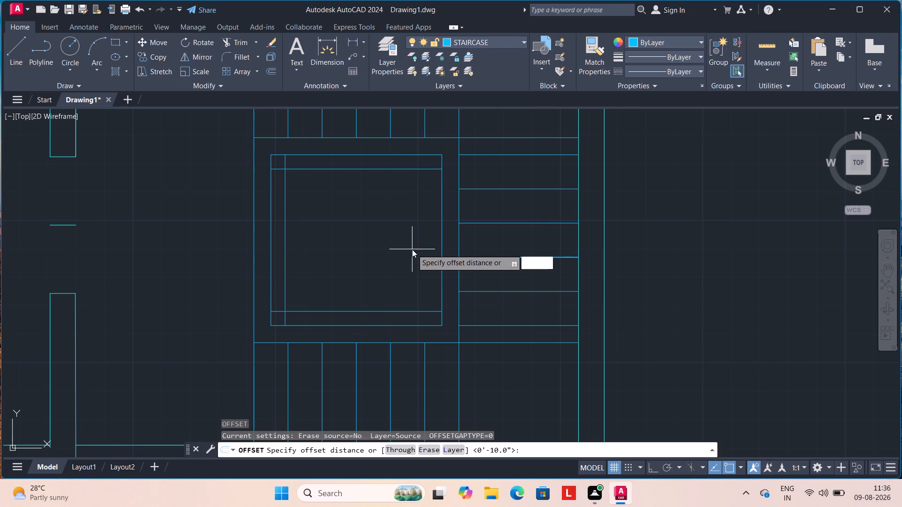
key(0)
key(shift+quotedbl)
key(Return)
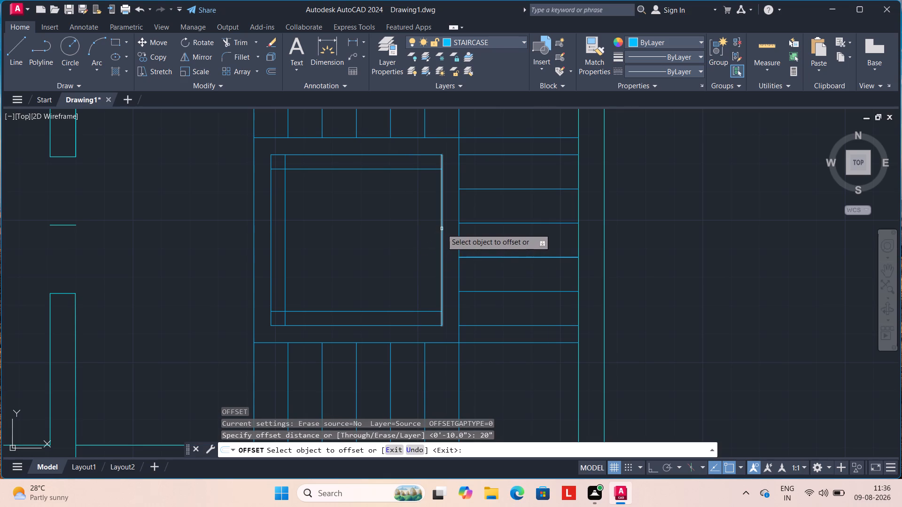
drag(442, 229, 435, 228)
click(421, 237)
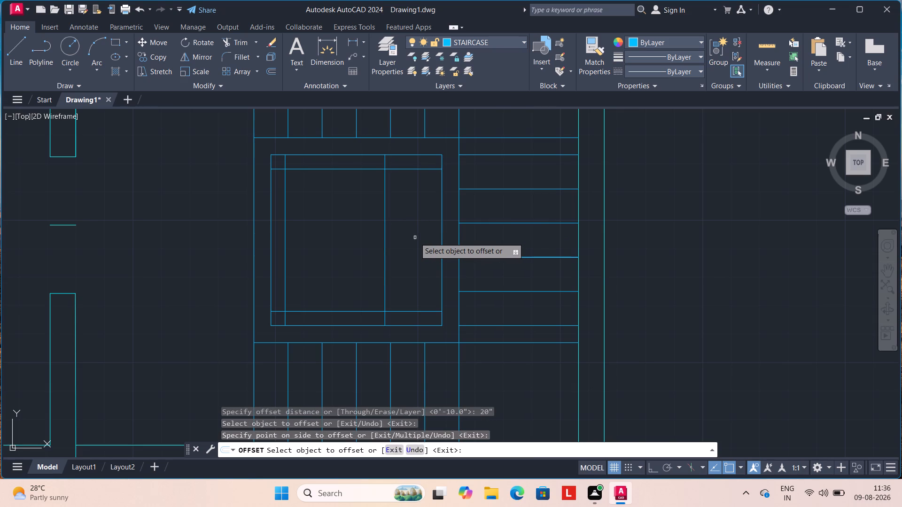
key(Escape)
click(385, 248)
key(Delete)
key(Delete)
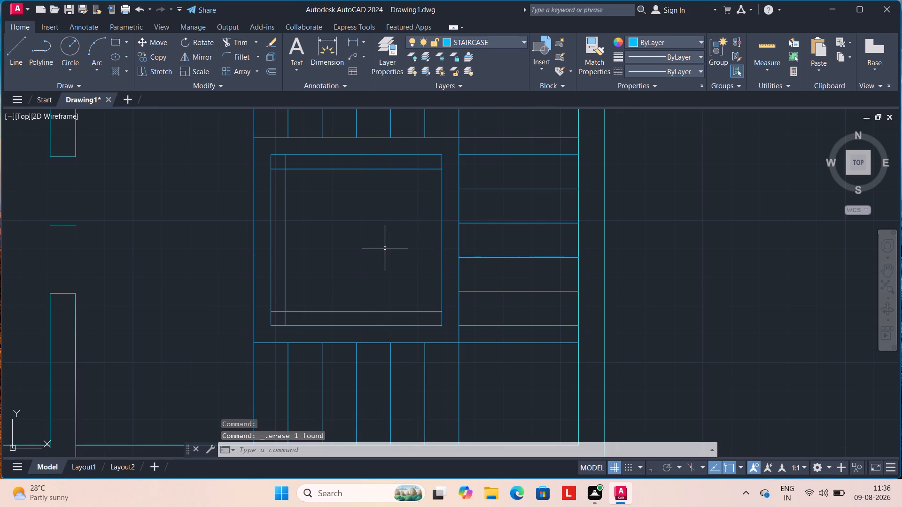
Offset the inner rectangle's east edge 15" inward.
key(o)
key(Return)
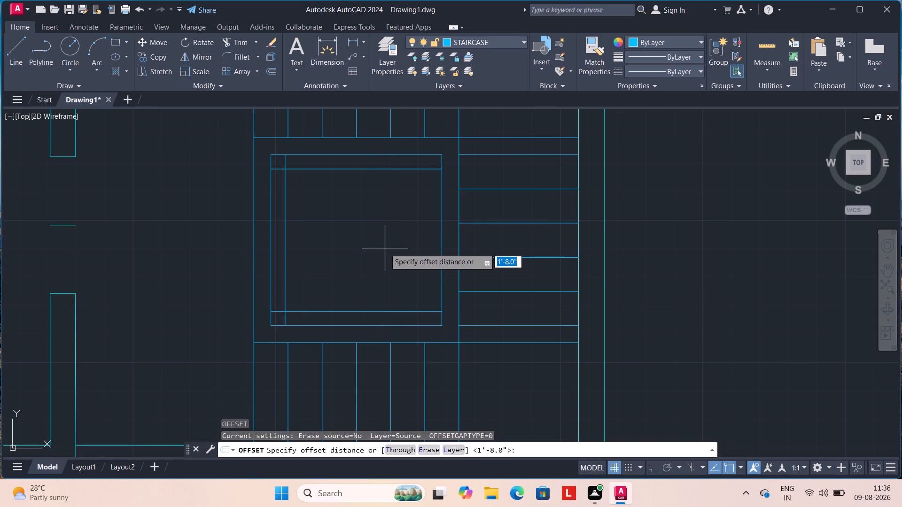
text(15)
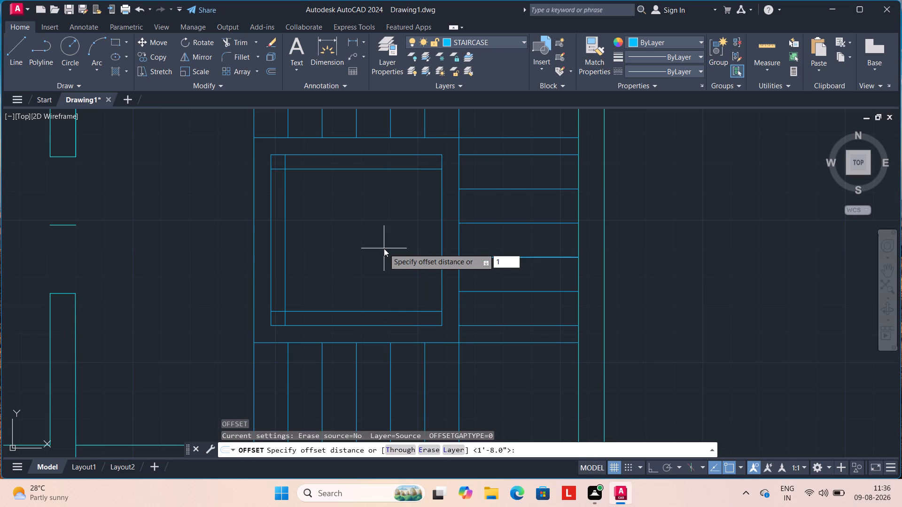
key(shift+quotedbl)
key(Return)
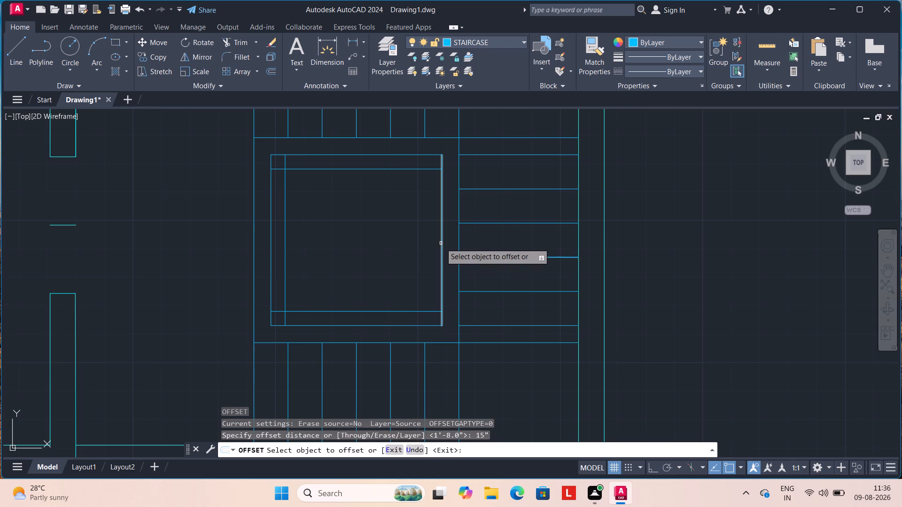
drag(441, 243, 431, 243)
click(428, 243)
key(Escape)
key(Escape)
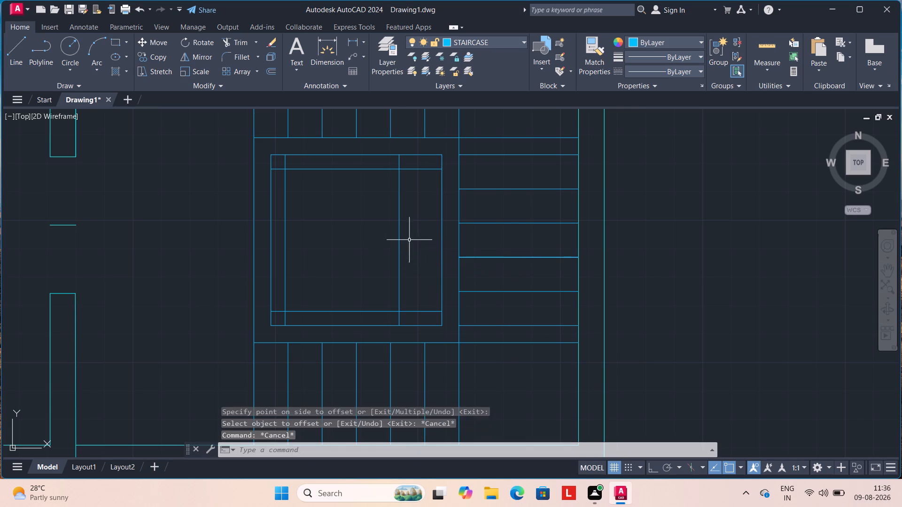
key(Escape)
Trim the overhanging ends of the four offset lines at their corners so they form a closed rectangle.
text(TR)
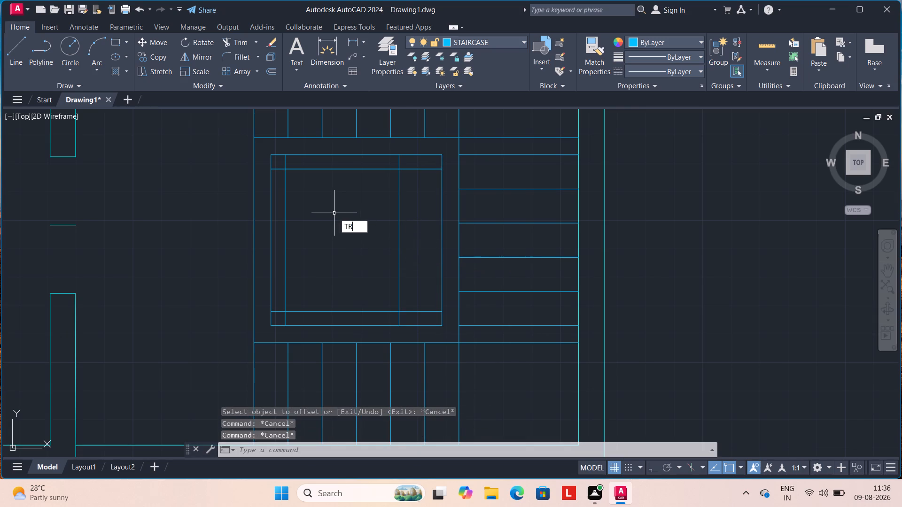
key(Return)
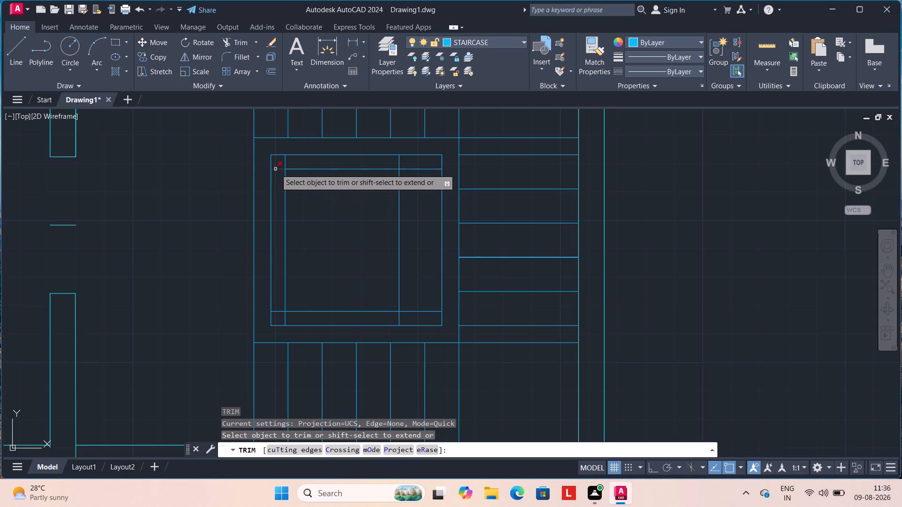
click(276, 169)
click(286, 162)
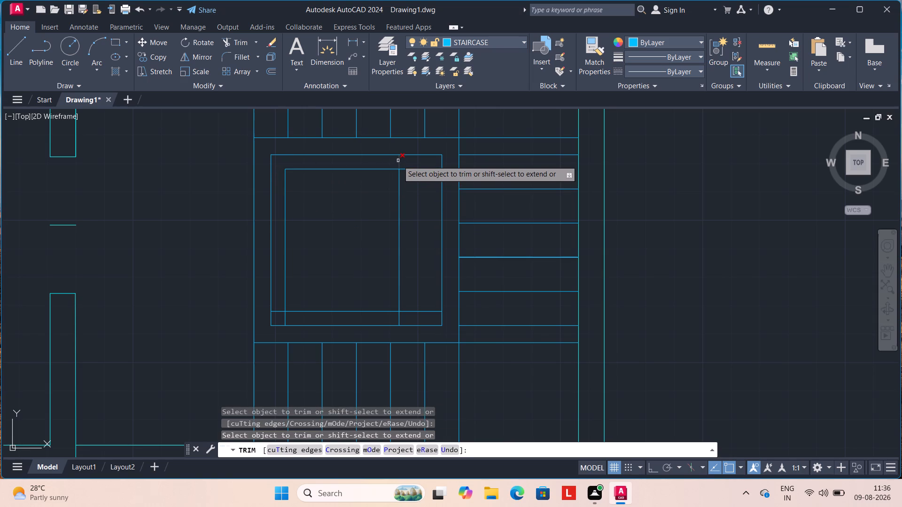
click(398, 161)
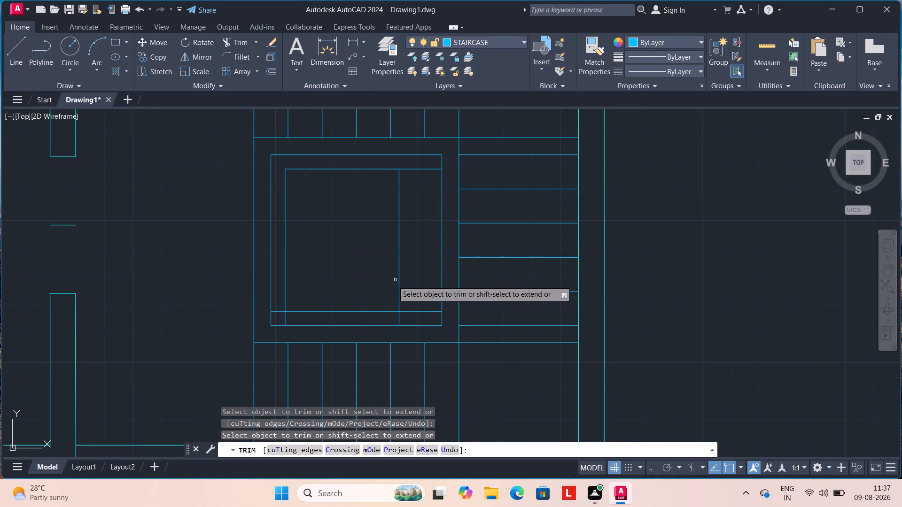
click(286, 318)
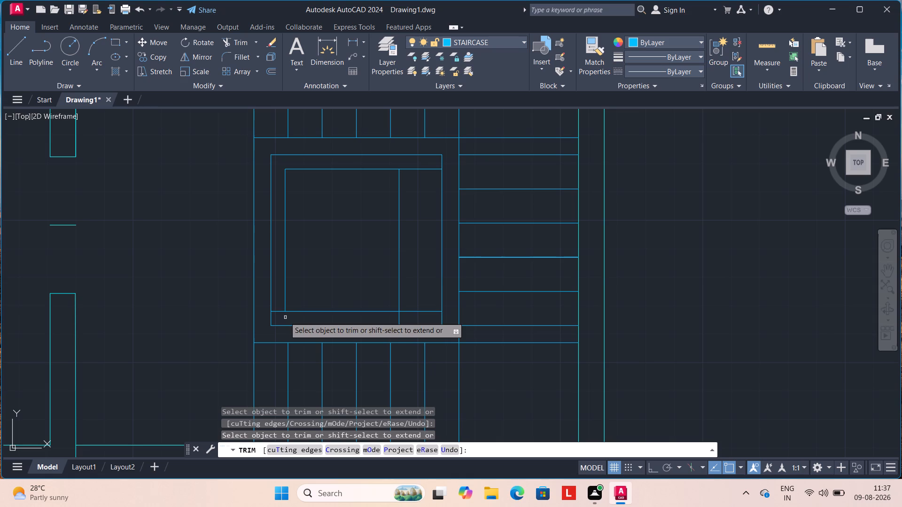
click(280, 311)
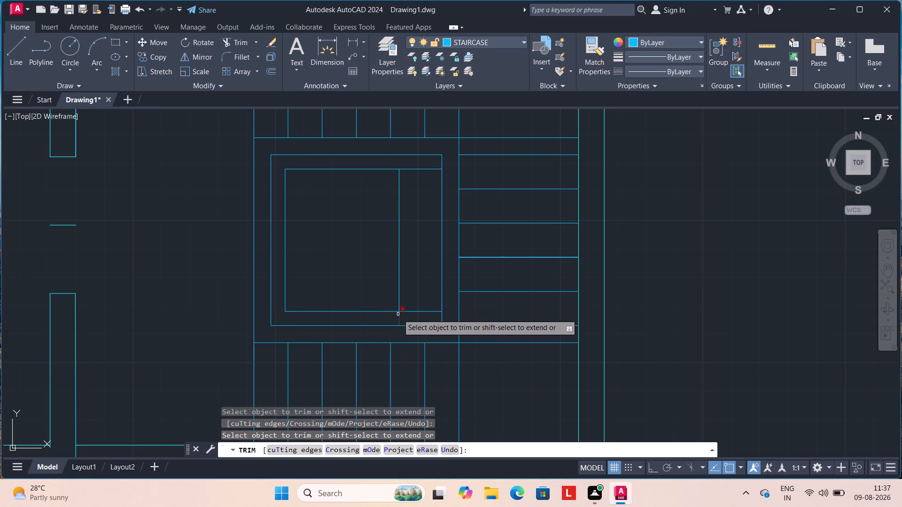
click(399, 316)
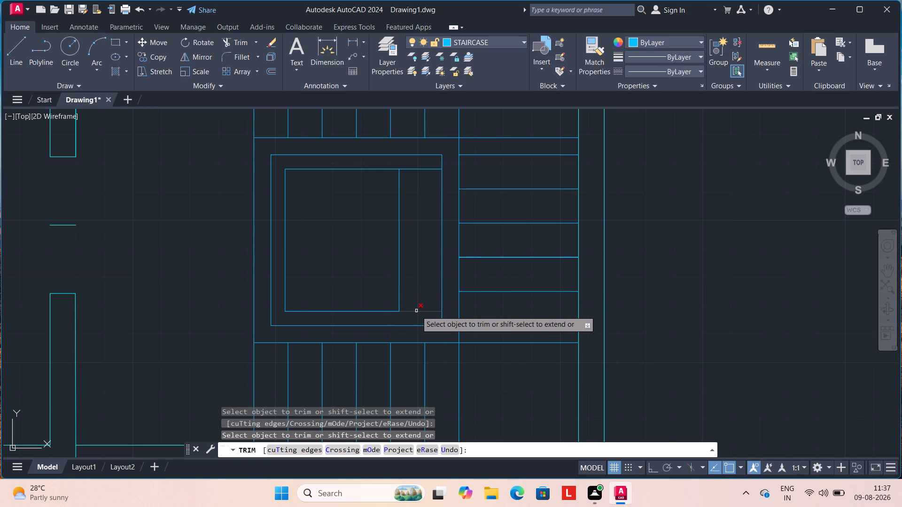
click(416, 311)
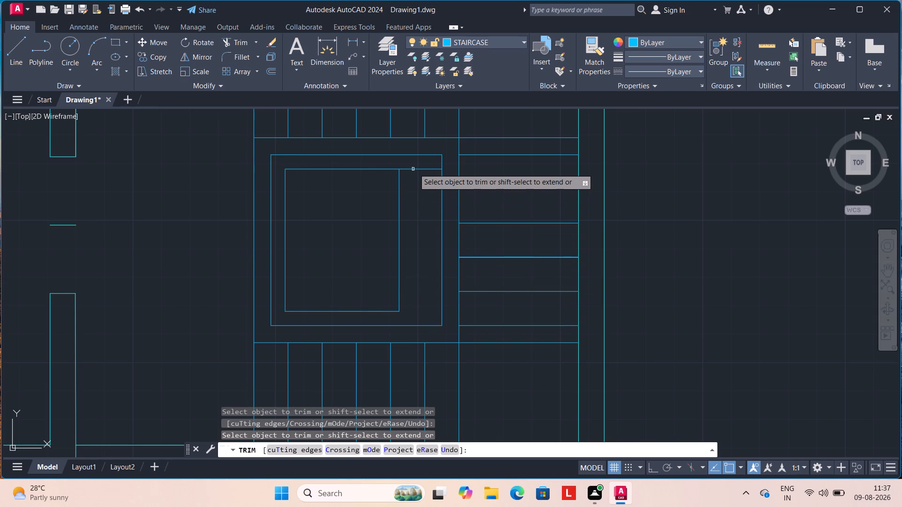
click(414, 168)
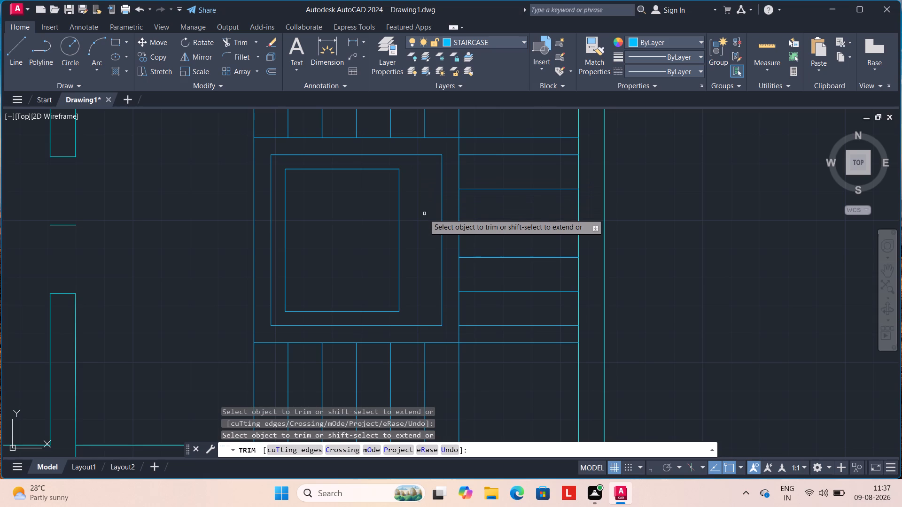
key(Escape)
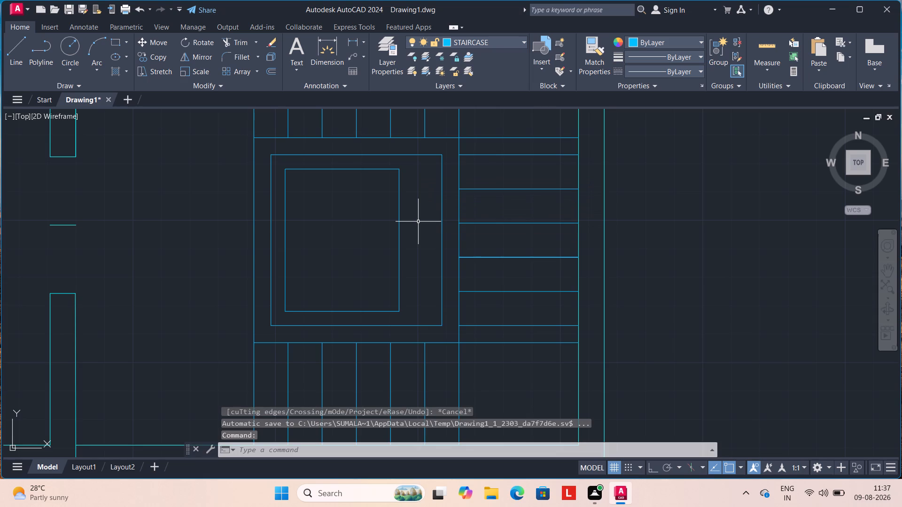
Draw two 6" horizontal lines across the well's west border, one north and one south of its middle.
key(l)
key(Return)
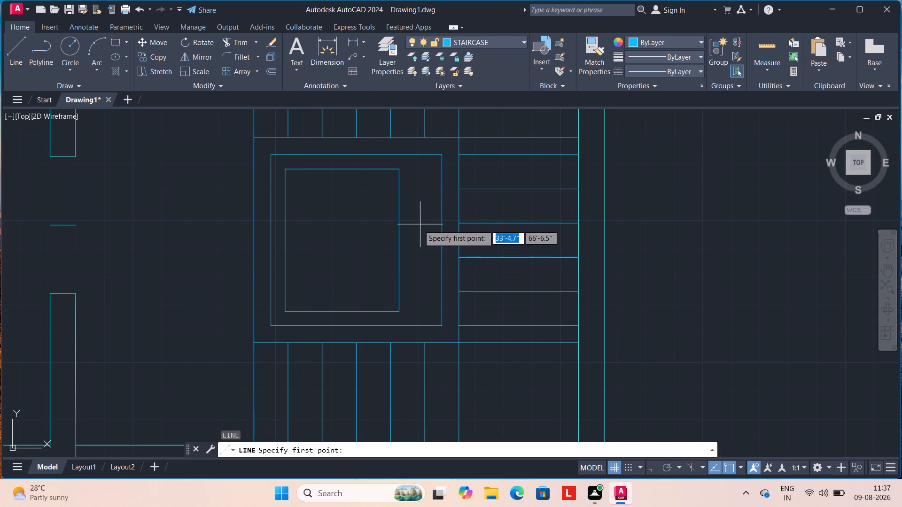
click(254, 195)
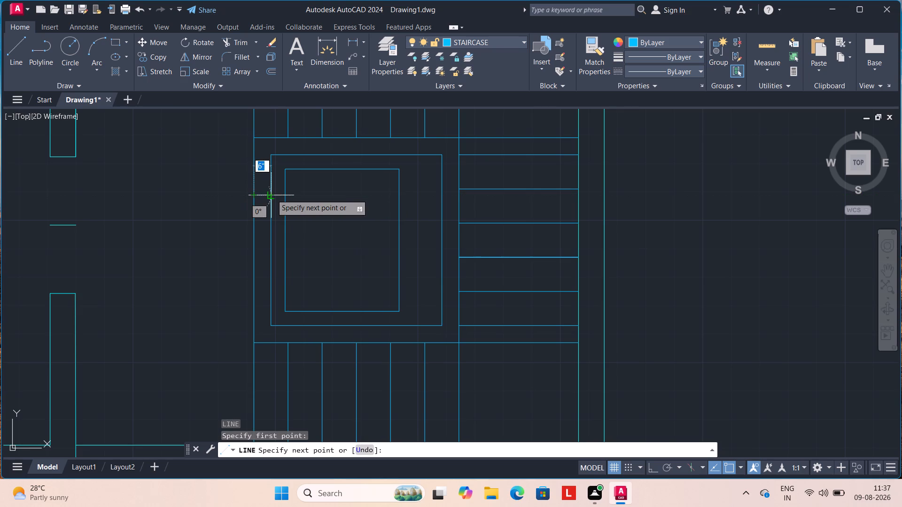
click(272, 194)
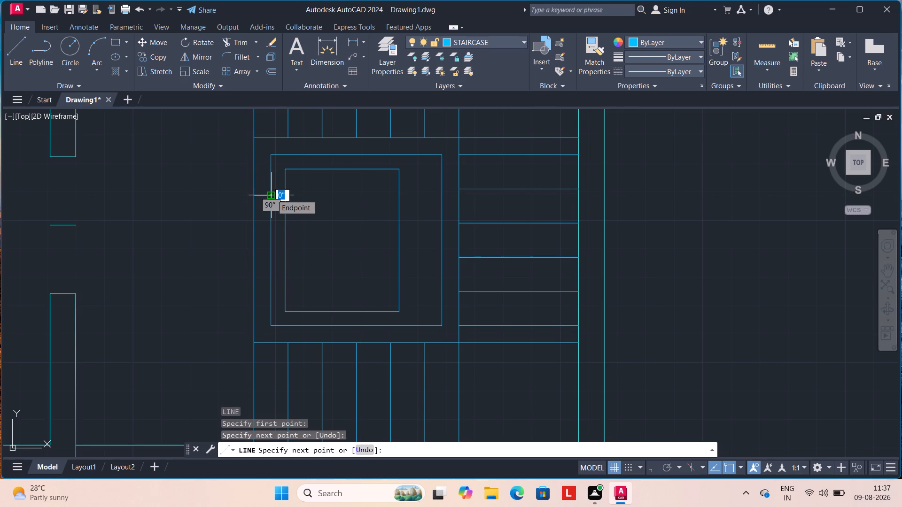
key(Escape)
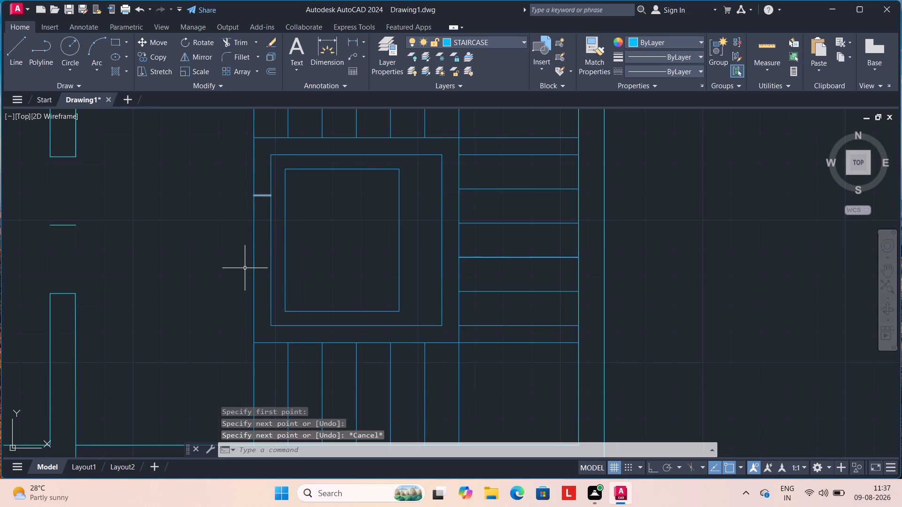
key(l)
key(Return)
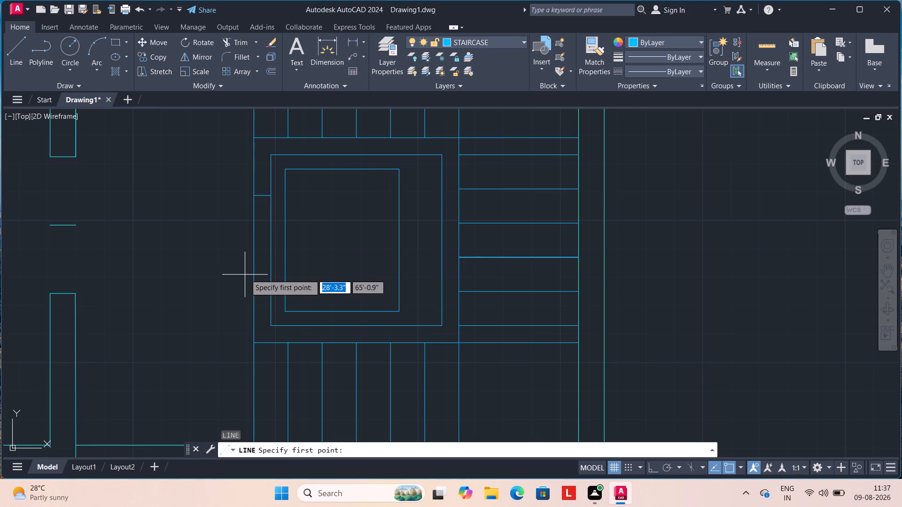
click(253, 265)
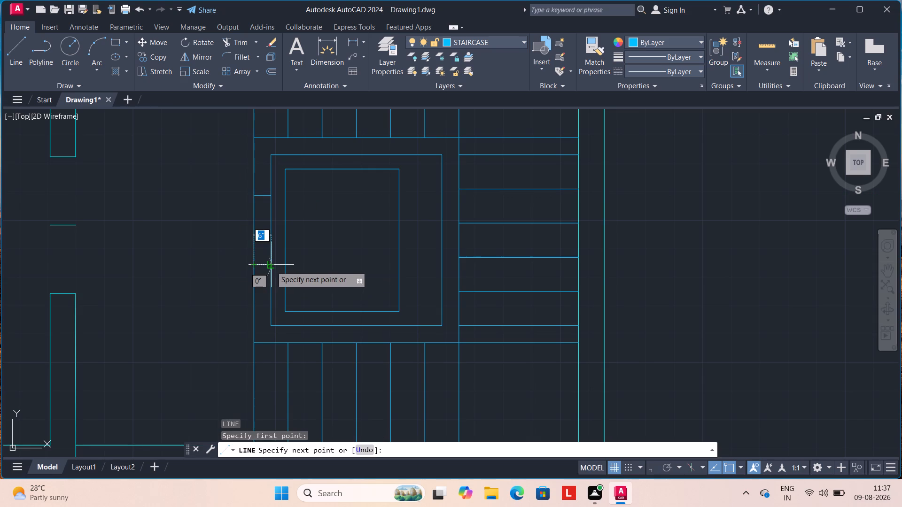
click(271, 266)
key(Escape)
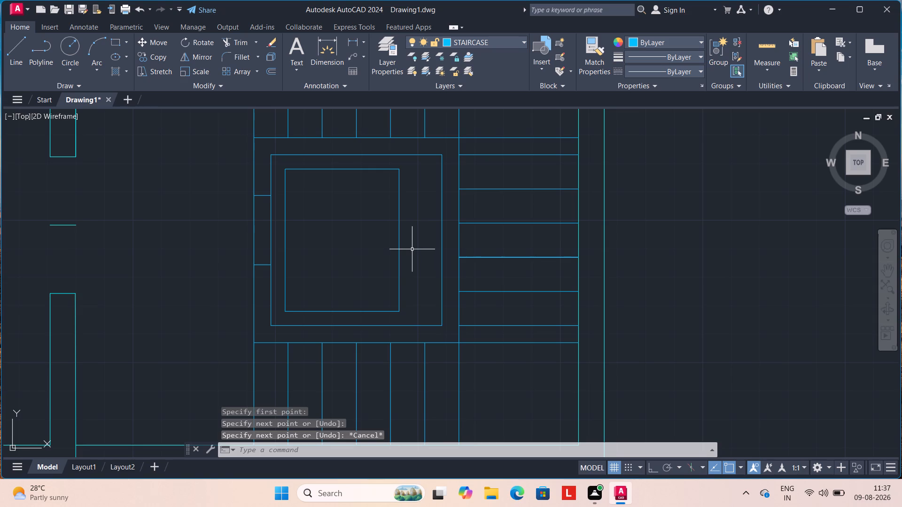
Draw a narrow upright rectangle of lines, about 6" by 2'-3", between the trimmed rectangle and the well's inner east edge.
key(l)
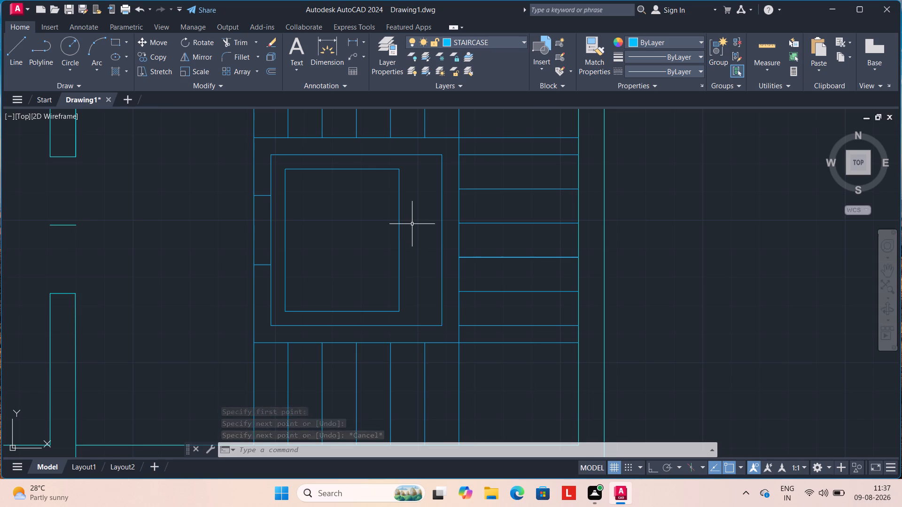
key(Return)
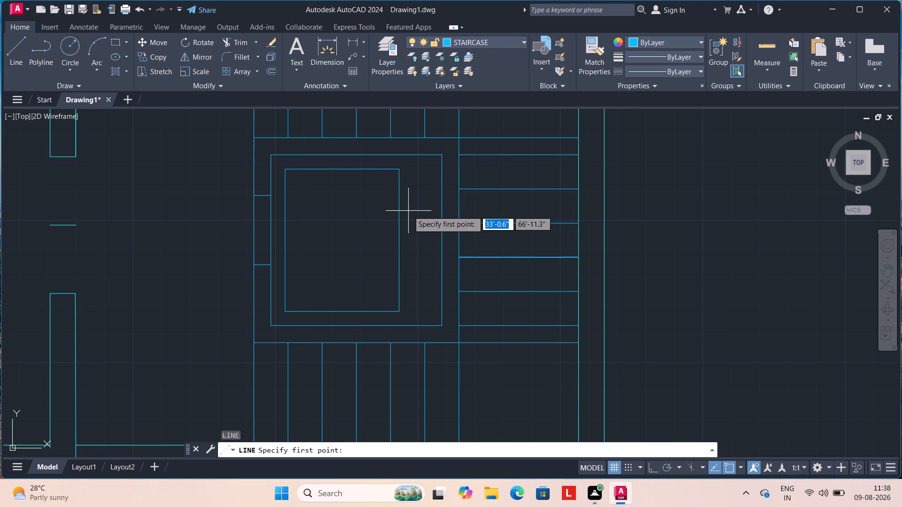
click(410, 206)
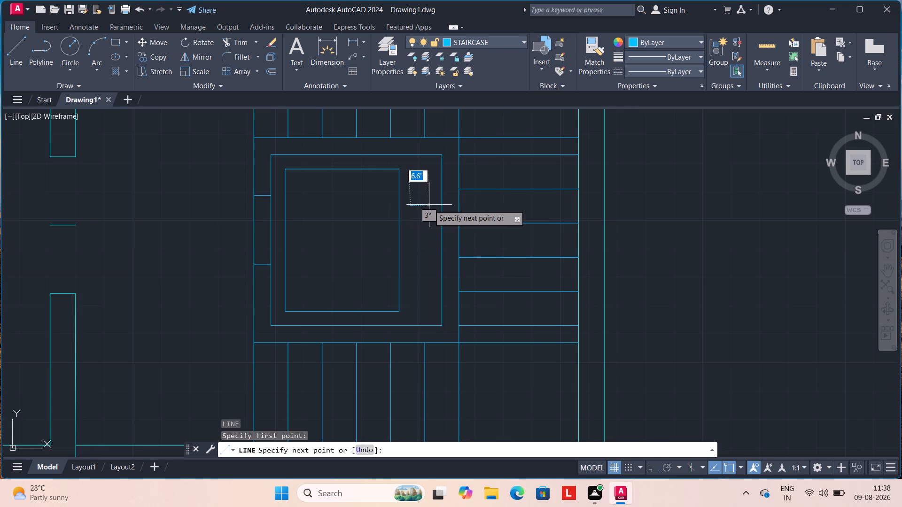
click(430, 205)
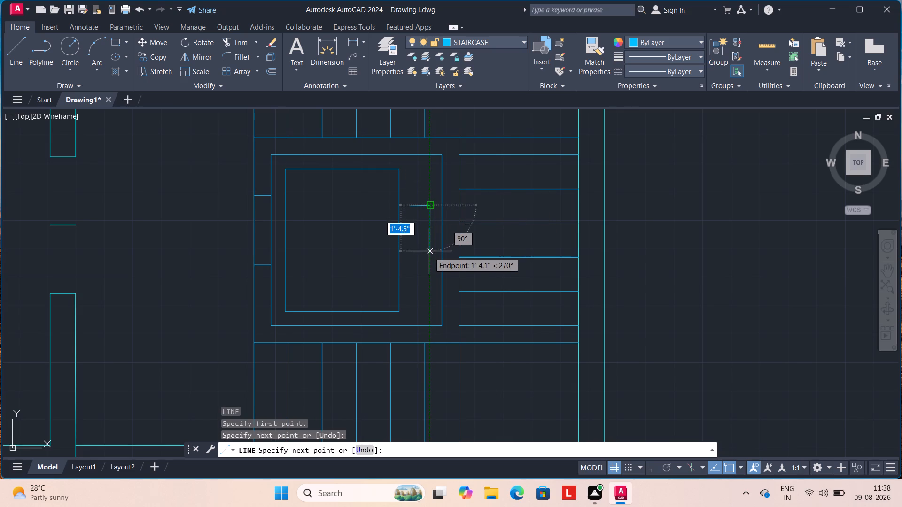
click(428, 283)
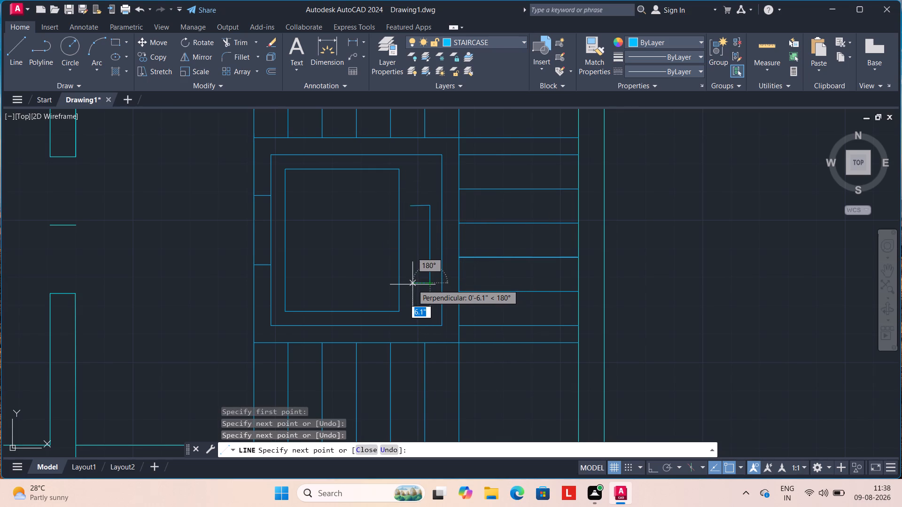
click(412, 284)
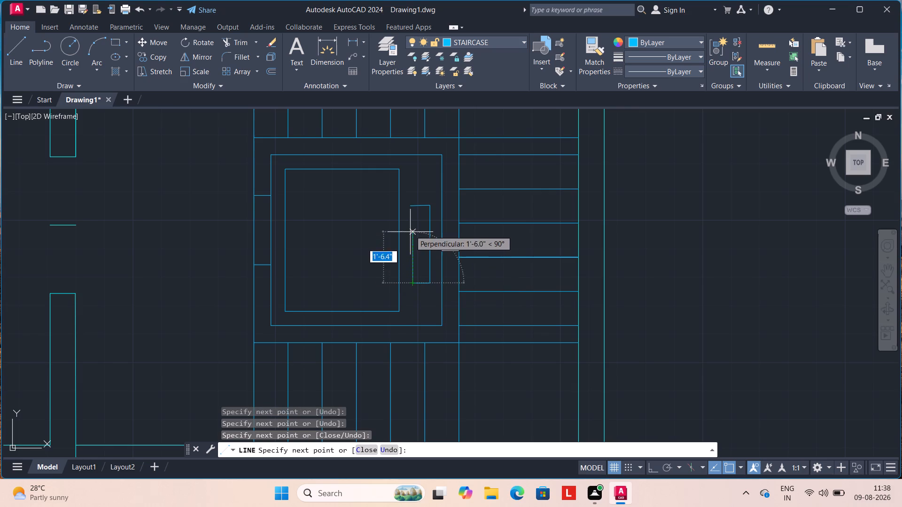
click(414, 204)
key(Escape)
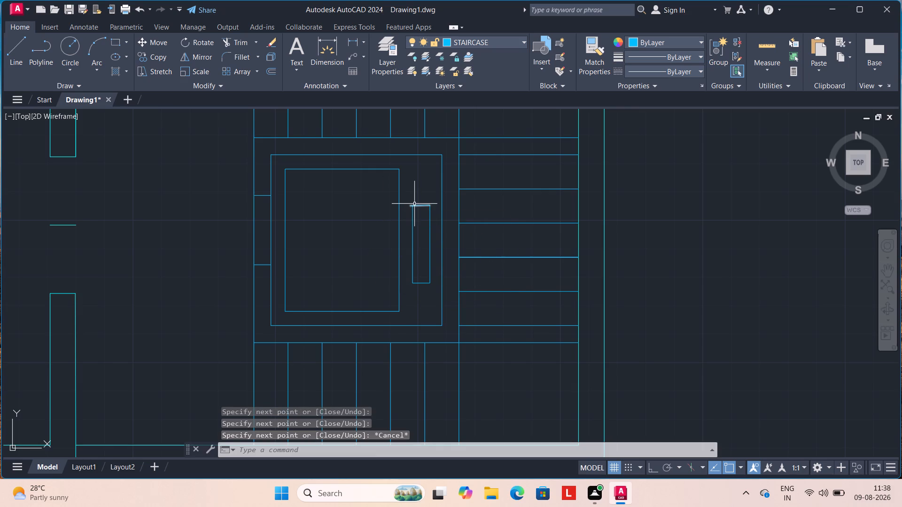
Trim away the narrow rectangle's slanted north edge, including the bit overhanging its west side.
scroll(414, 204, up, 2)
text(TR)
key(Return)
click(400, 210)
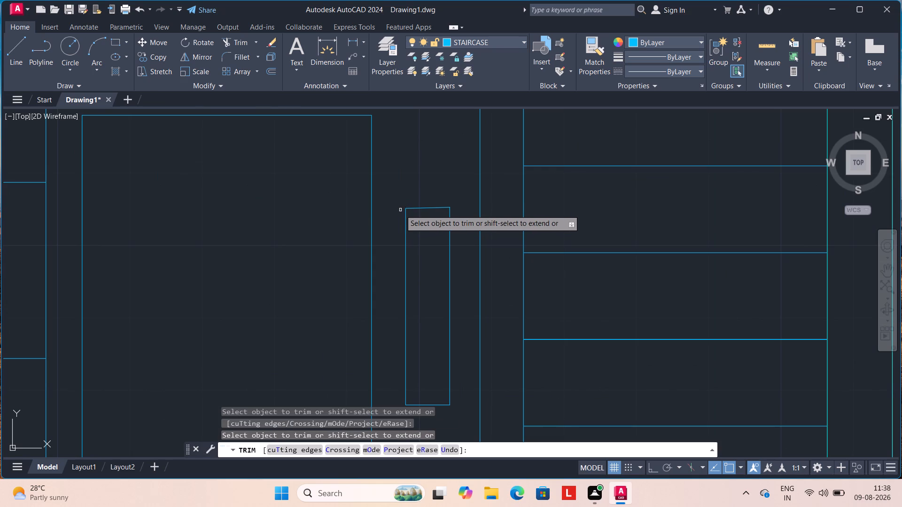
click(423, 208)
key(Escape)
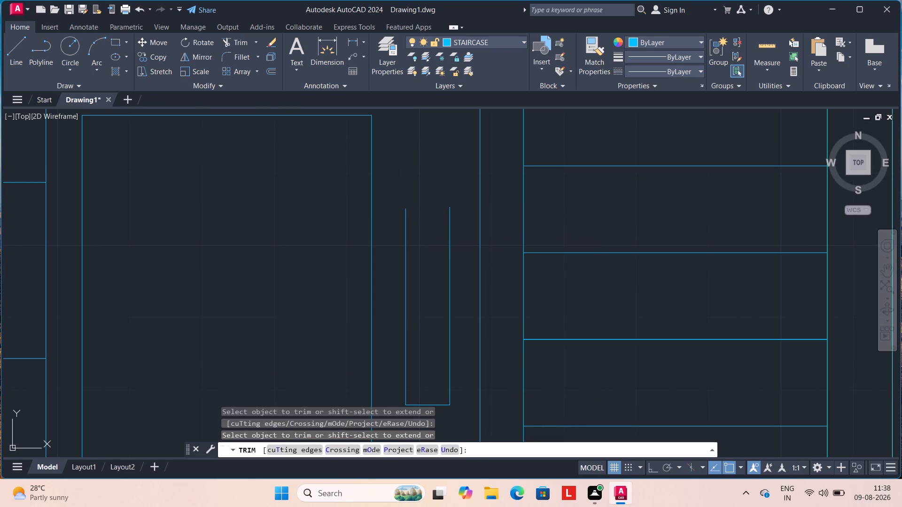
key(Escape)
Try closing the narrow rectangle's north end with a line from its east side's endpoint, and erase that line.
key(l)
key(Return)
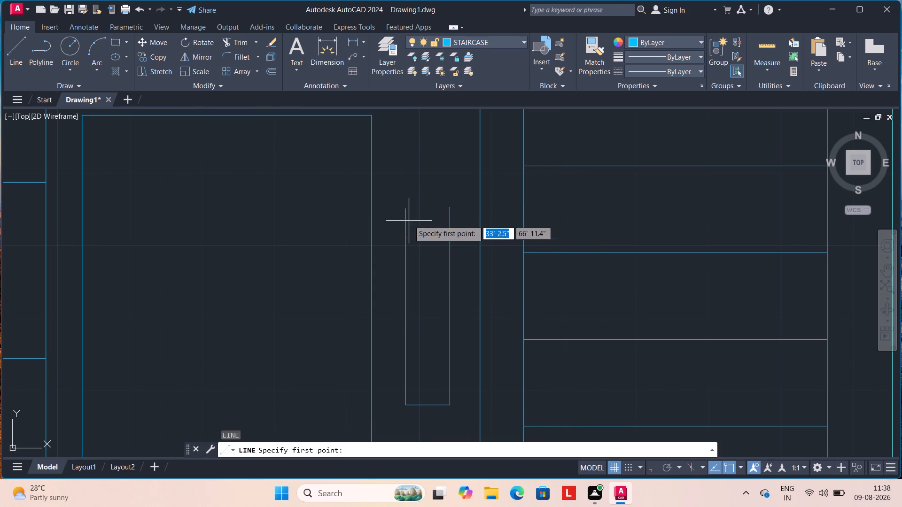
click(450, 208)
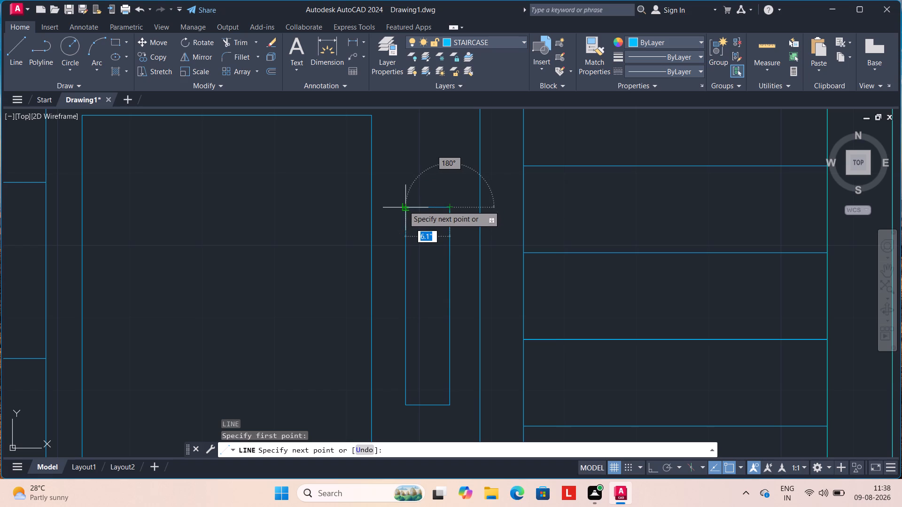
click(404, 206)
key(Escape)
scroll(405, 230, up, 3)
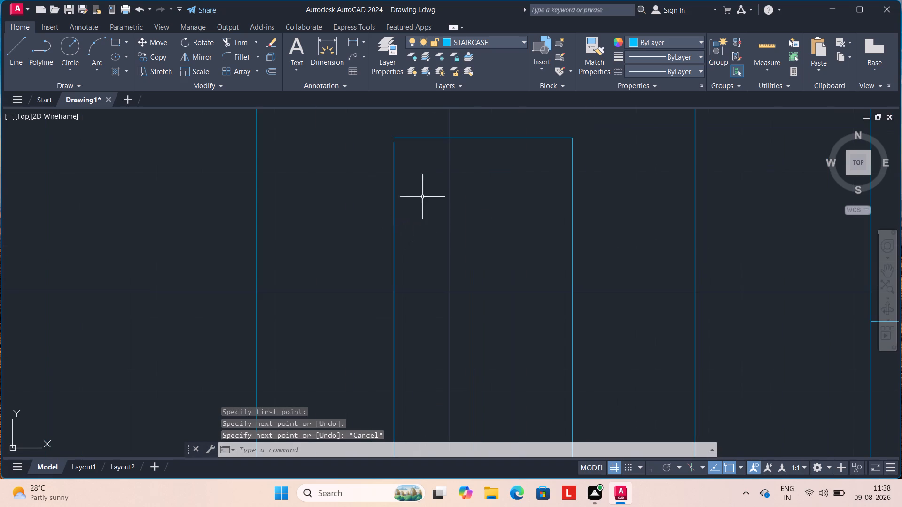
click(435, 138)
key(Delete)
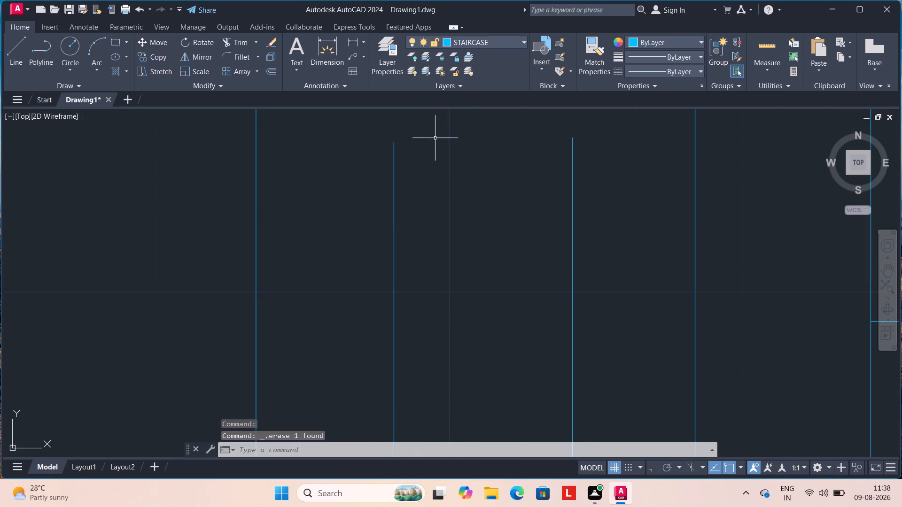
Draw a horizontal line about 6.1" long from the narrow rectangle's northwest endpoint across to its east side.
key(l)
key(Return)
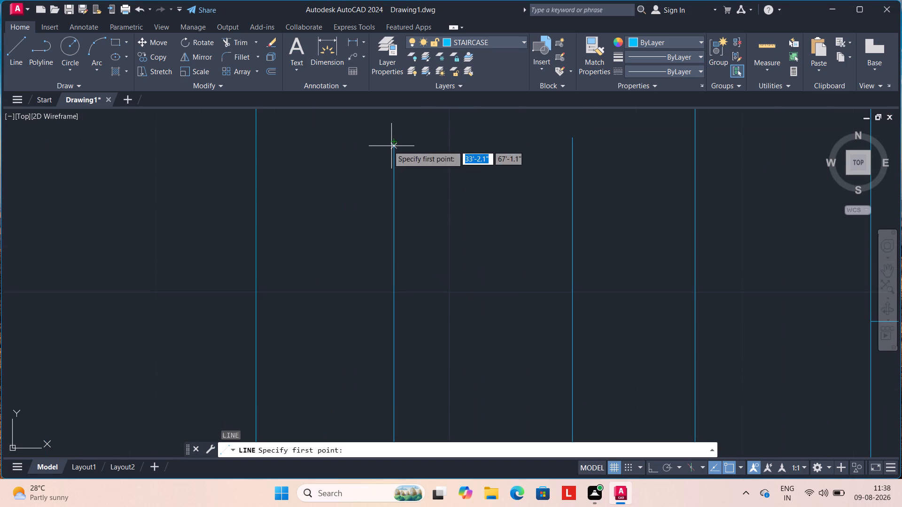
click(392, 143)
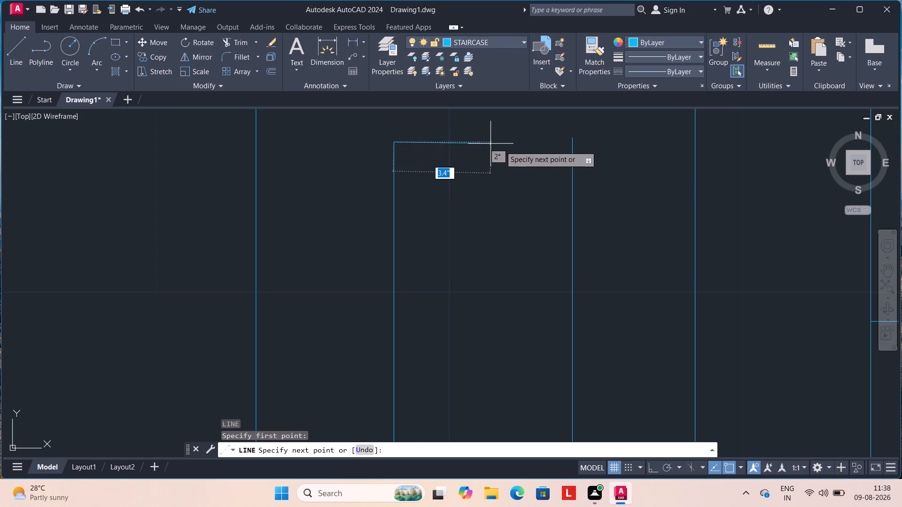
click(573, 145)
key(Escape)
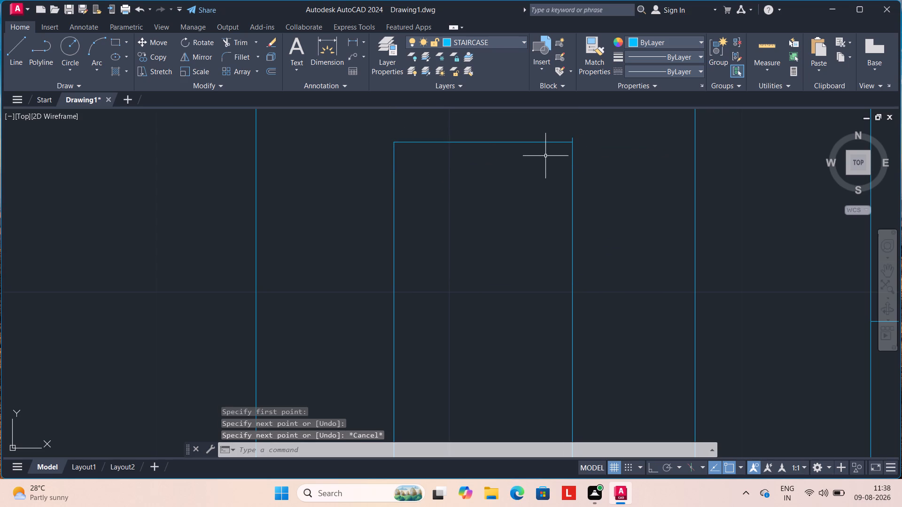
Trim the bit of the narrow rectangle's east side that overhangs its new north edge.
text(TR)
key(Return)
scroll(563, 132, up, 2)
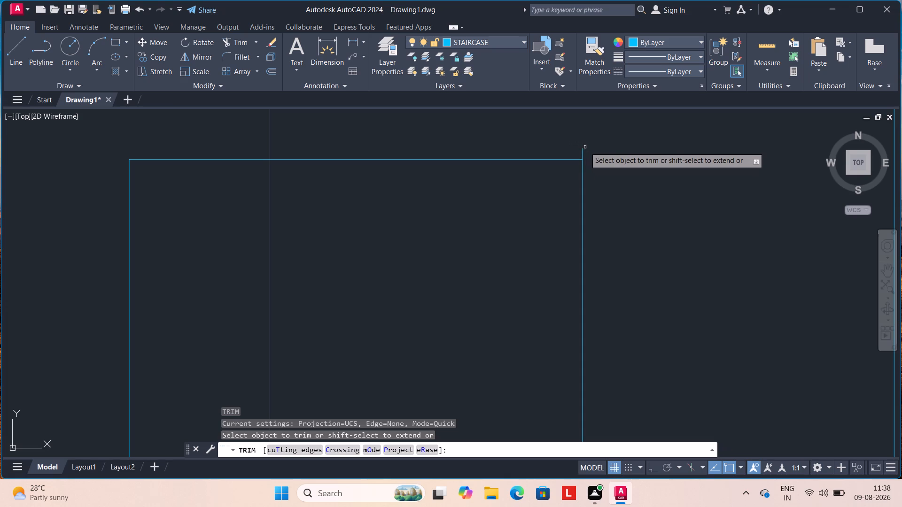
click(581, 151)
scroll(498, 212, down, 4)
key(Escape)
key(Escape)
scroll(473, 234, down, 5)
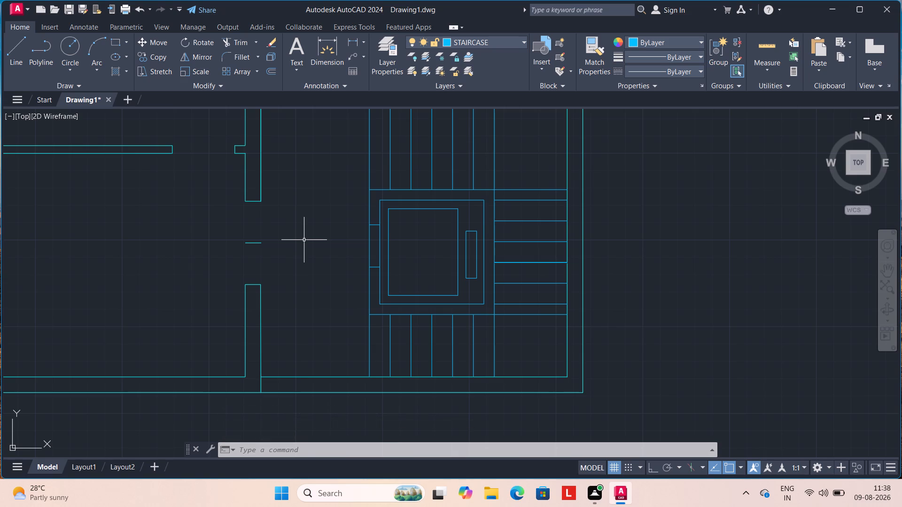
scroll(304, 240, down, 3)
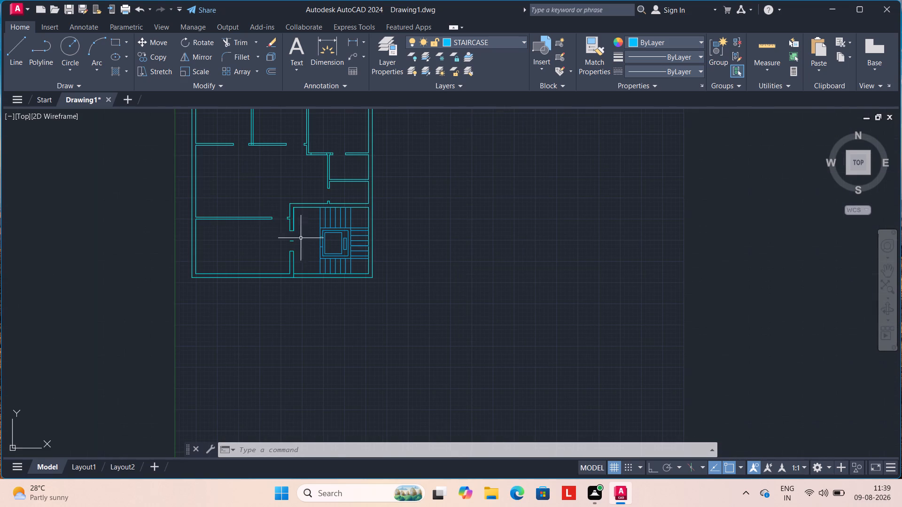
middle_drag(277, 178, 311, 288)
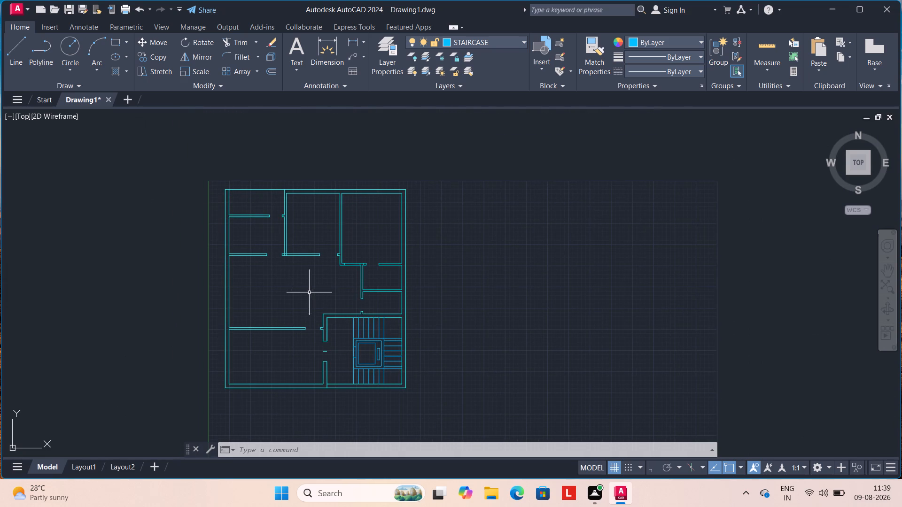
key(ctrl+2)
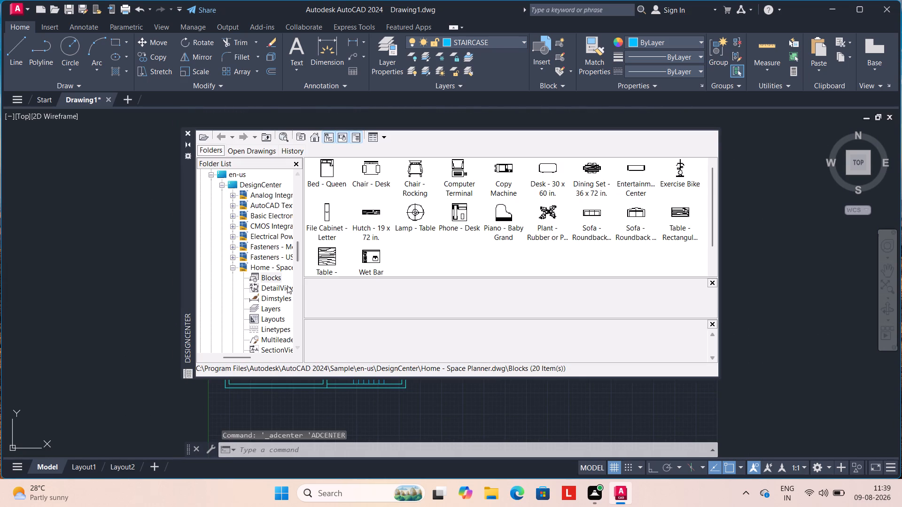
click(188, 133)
Place a Door - Imperial block from the architectural tool palette in the empty space east of the plan.
key(ctrl+3)
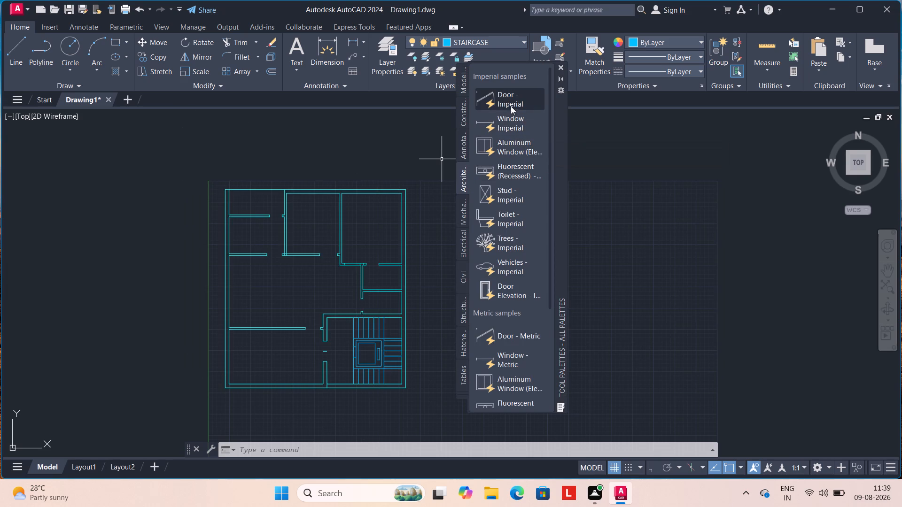
drag(509, 100, 600, 262)
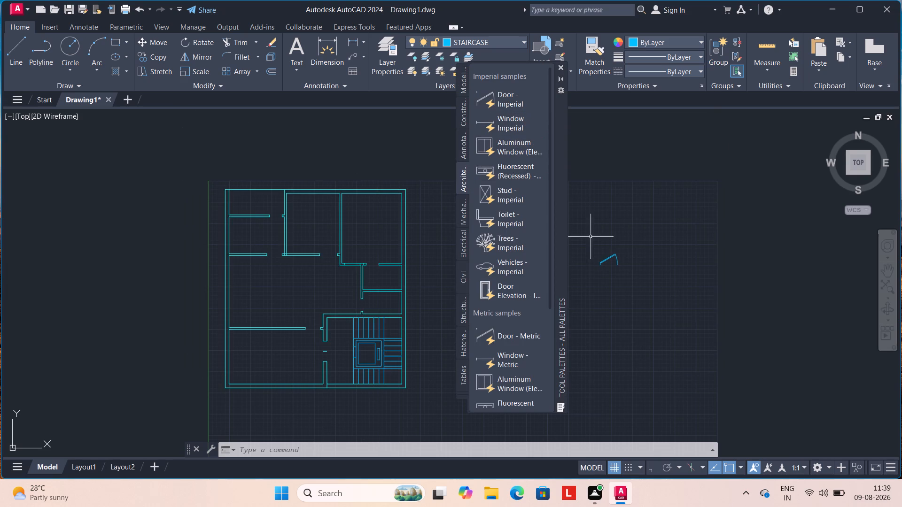
Make DOOR the current layer and place another Door - Imperial block in the empty space east of the plan.
click(522, 38)
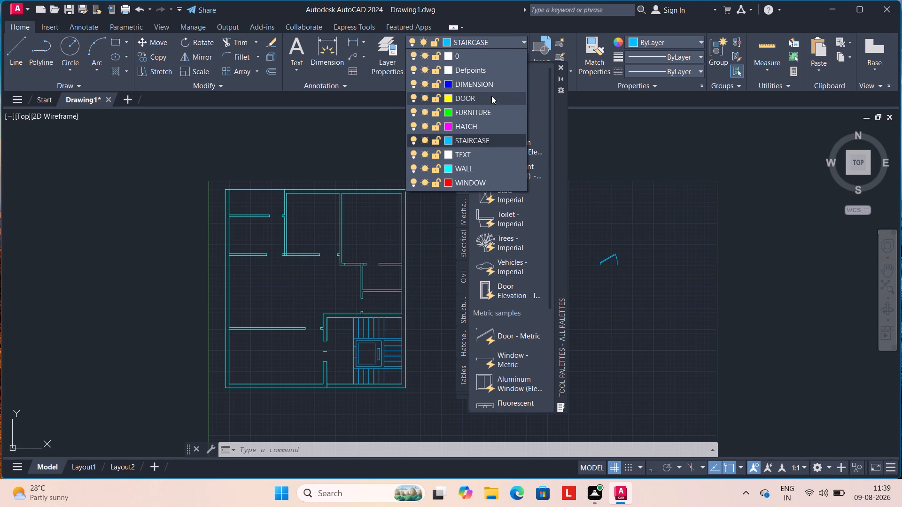
click(491, 96)
drag(499, 96, 566, 161)
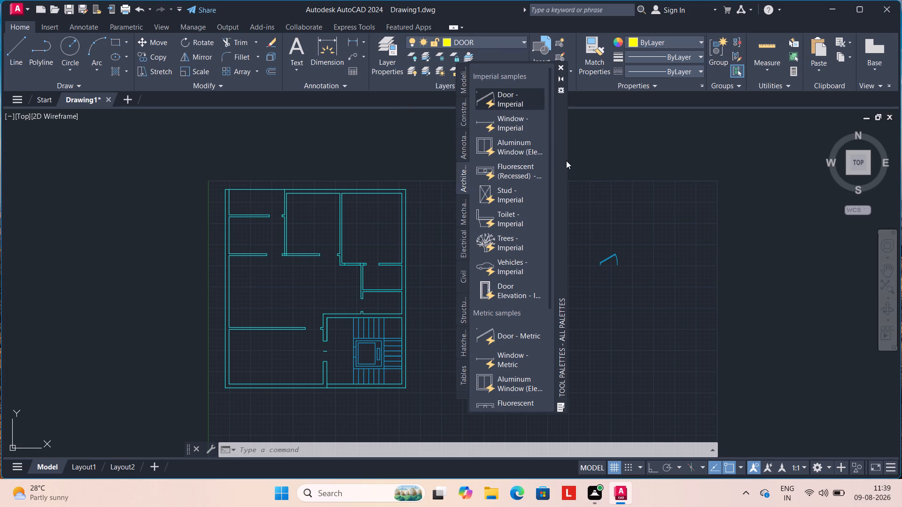
drag(566, 161, 582, 220)
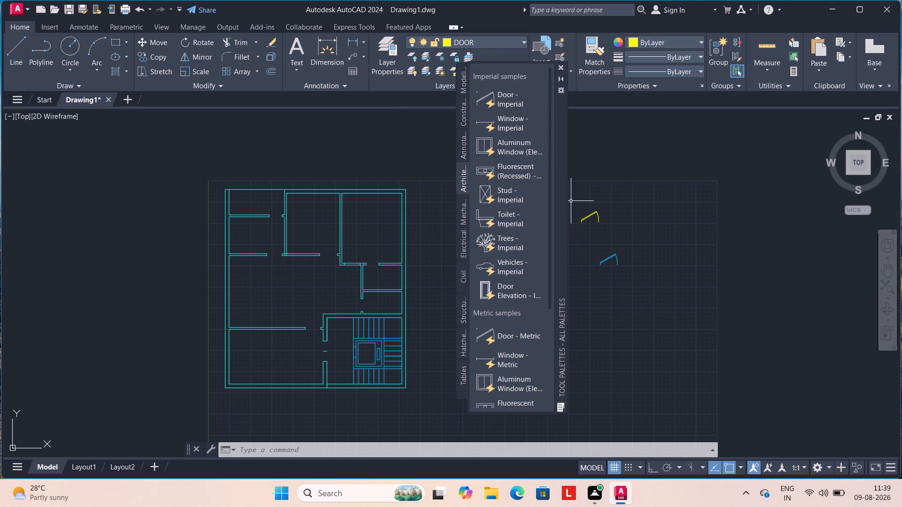
key(Escape)
Delete the door block that sits on the STAIRCASE layer and close the tool palettes.
click(617, 262)
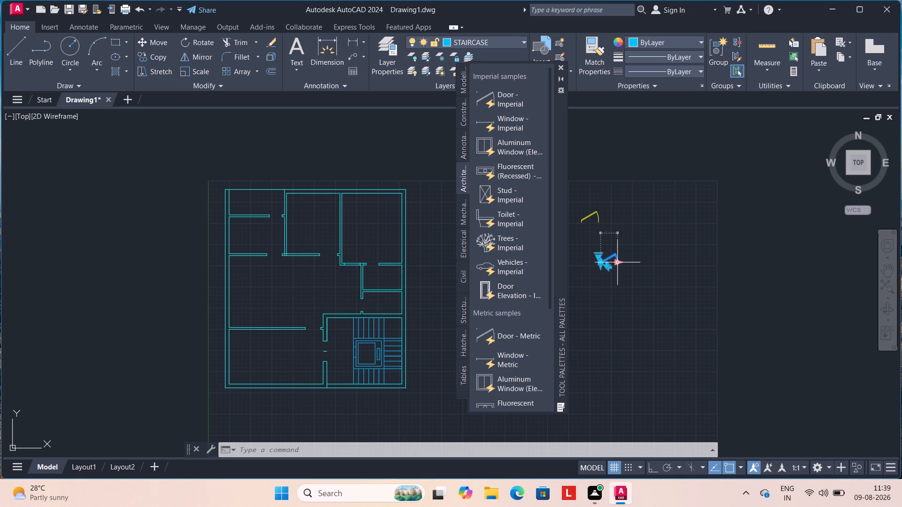
key(Delete)
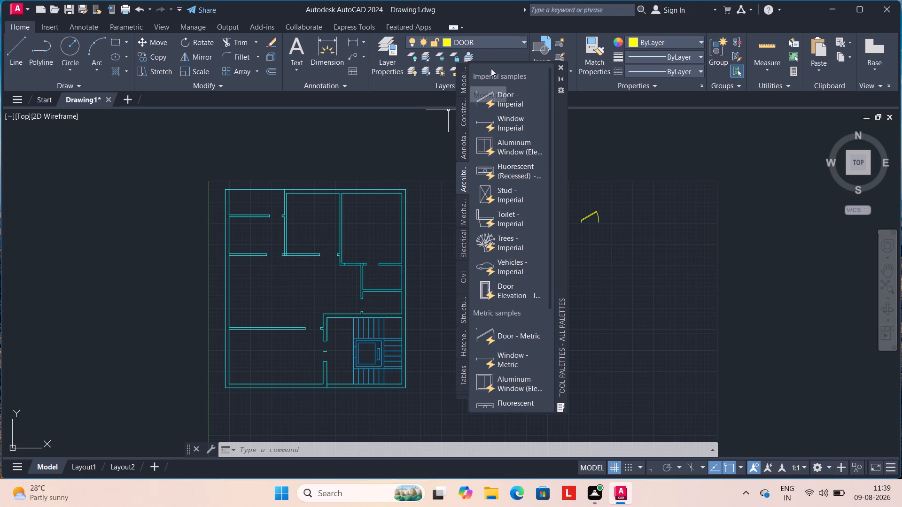
click(560, 66)
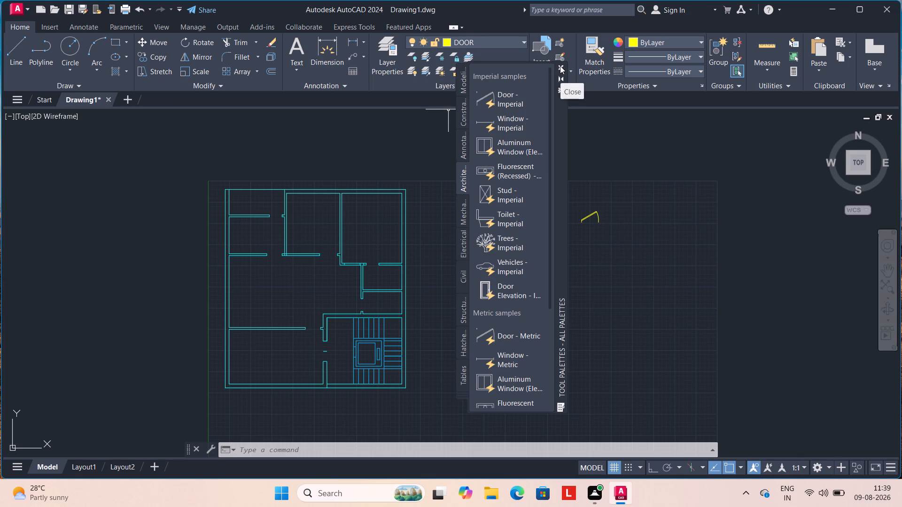
Flip the remaining door block so it hinges on its east side, and shrink its opening width toward the hinge.
click(596, 214)
click(589, 224)
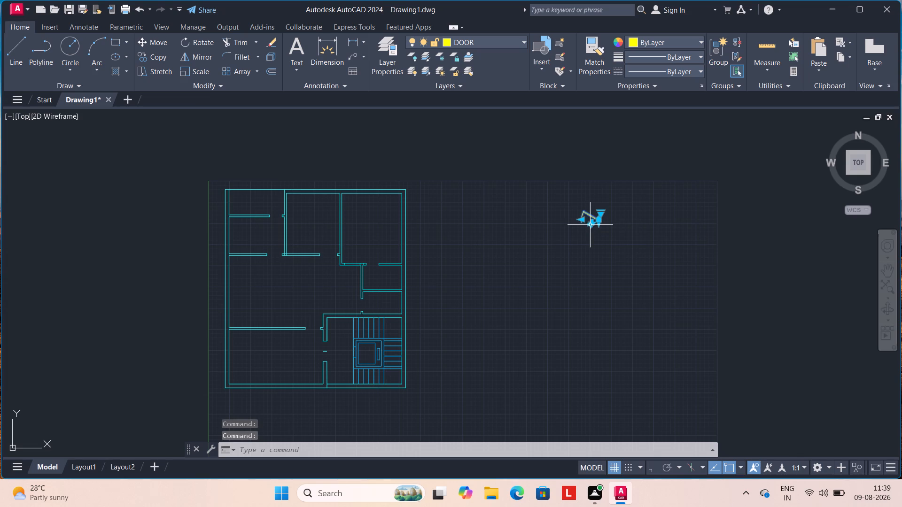
click(581, 221)
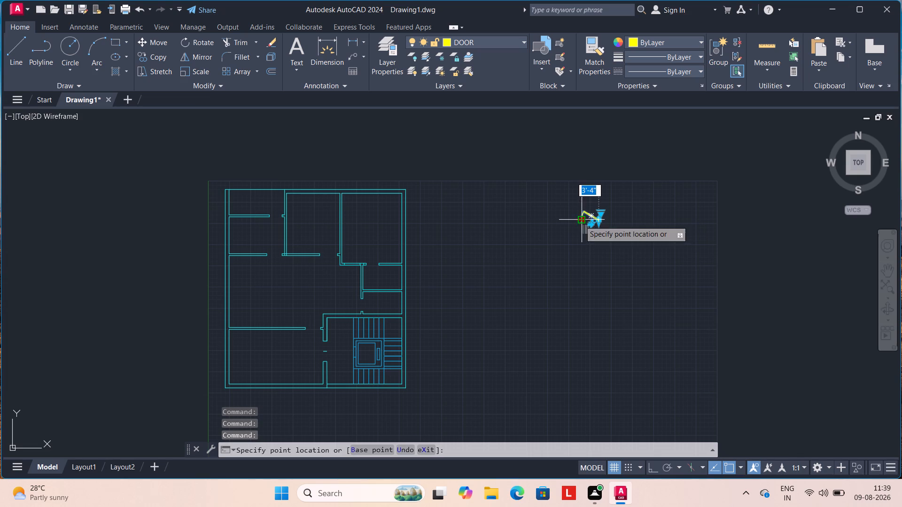
click(599, 220)
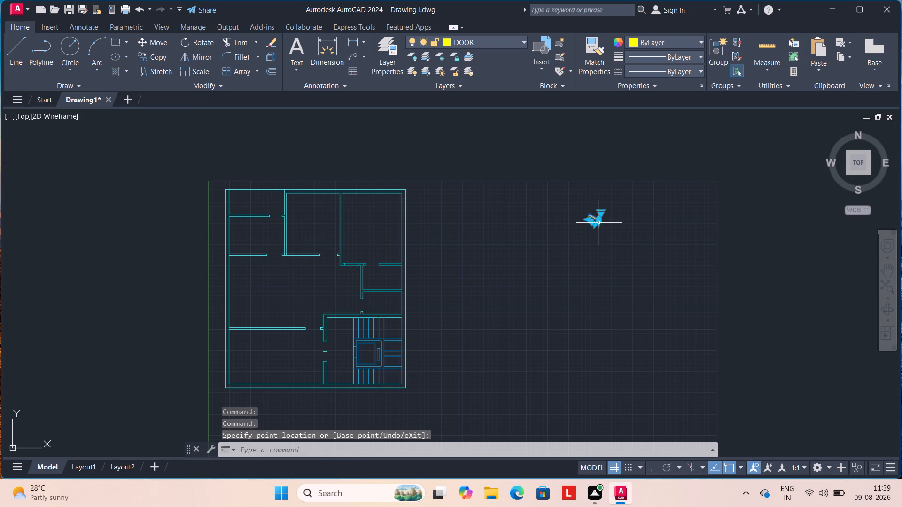
click(600, 224)
scroll(600, 225, up, 3)
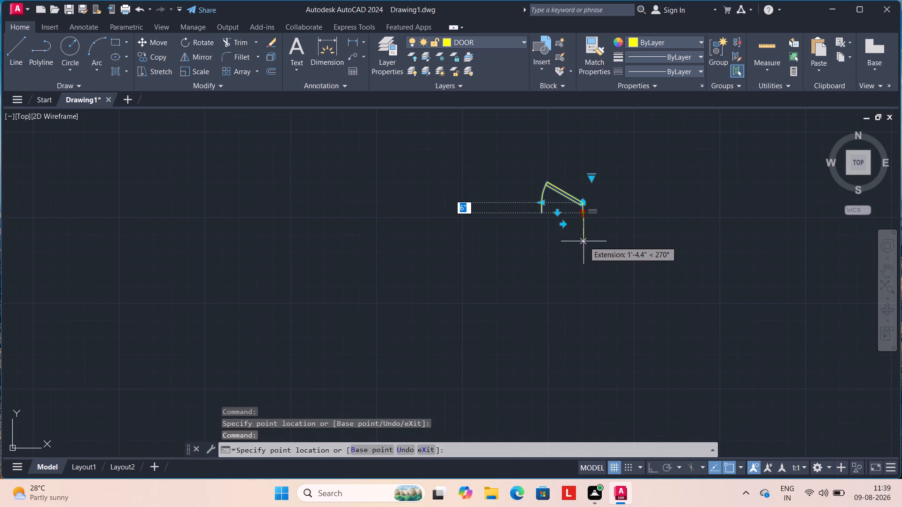
key(Escape)
Set the door block's opening angle so its leaf stands fully open at 90°.
click(594, 177)
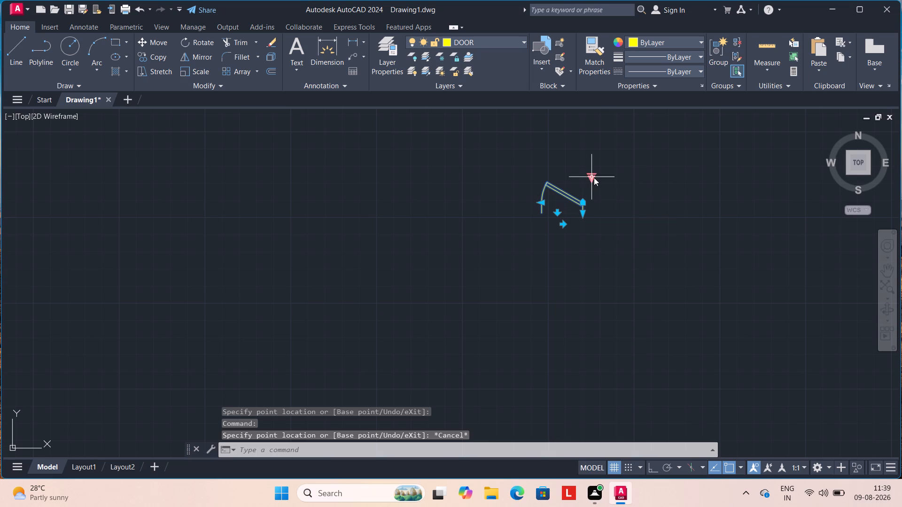
click(613, 217)
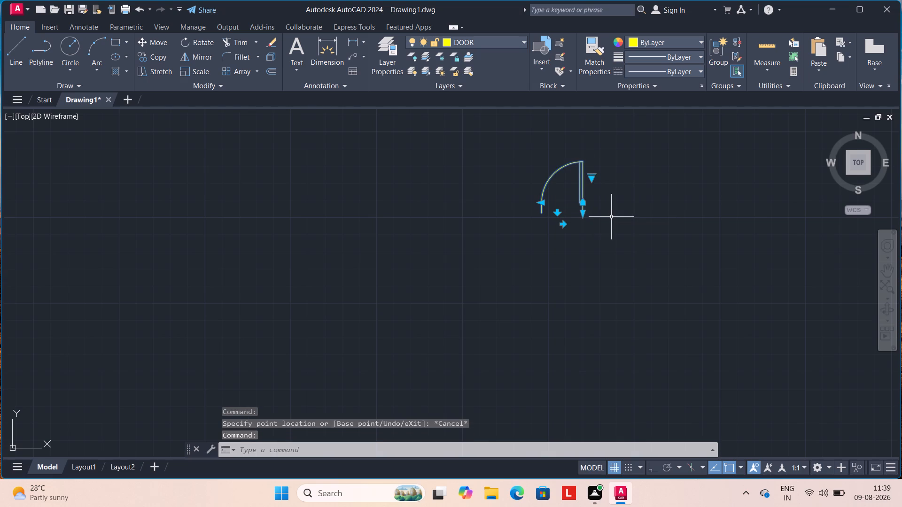
key(Escape)
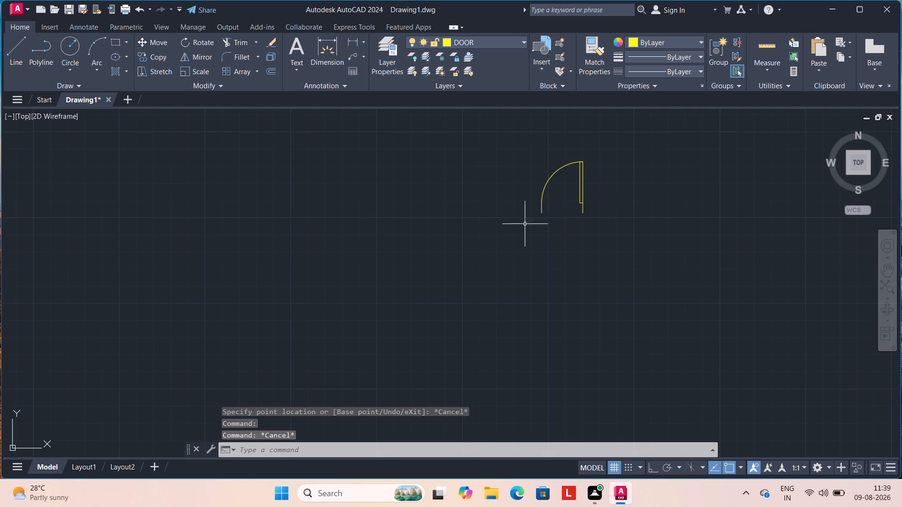
Scale the door block east of the plan by reference, taking its opening width as the reference and 2'6" as the new length.
scroll(488, 241, down, 4)
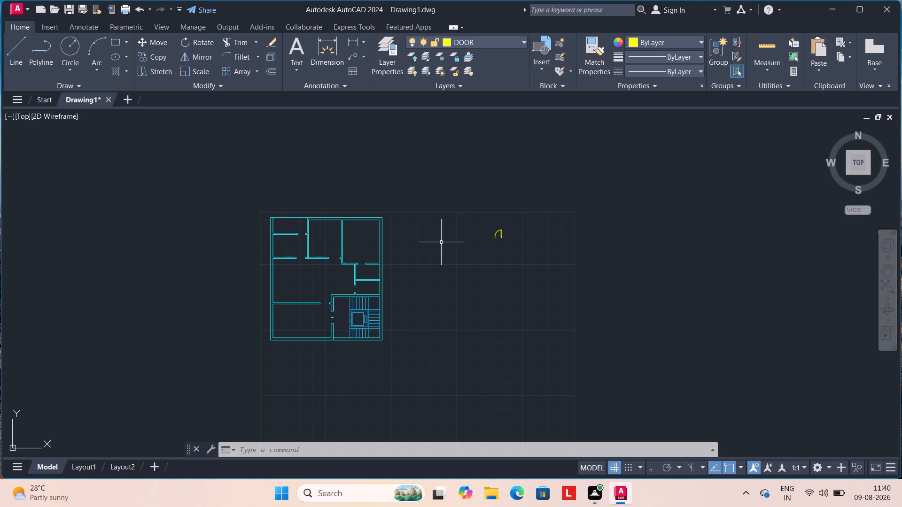
scroll(512, 229, up, 2)
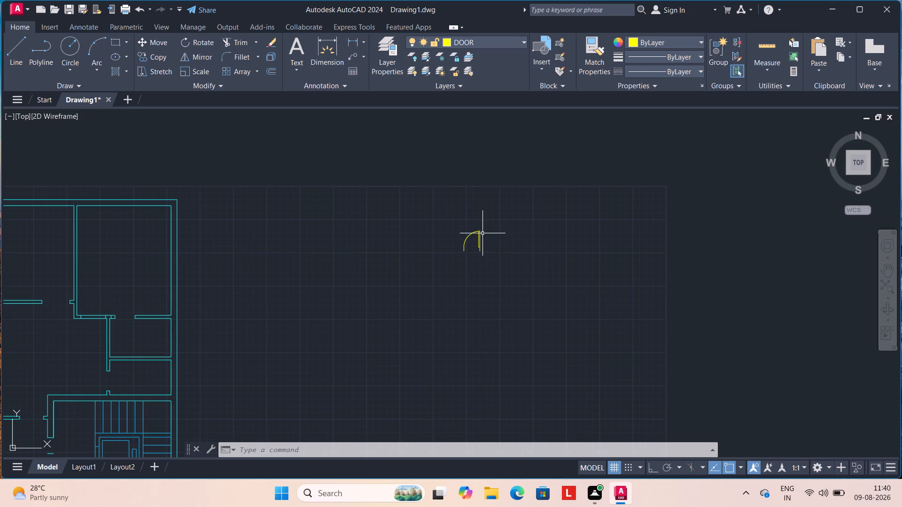
click(479, 237)
text(SC)
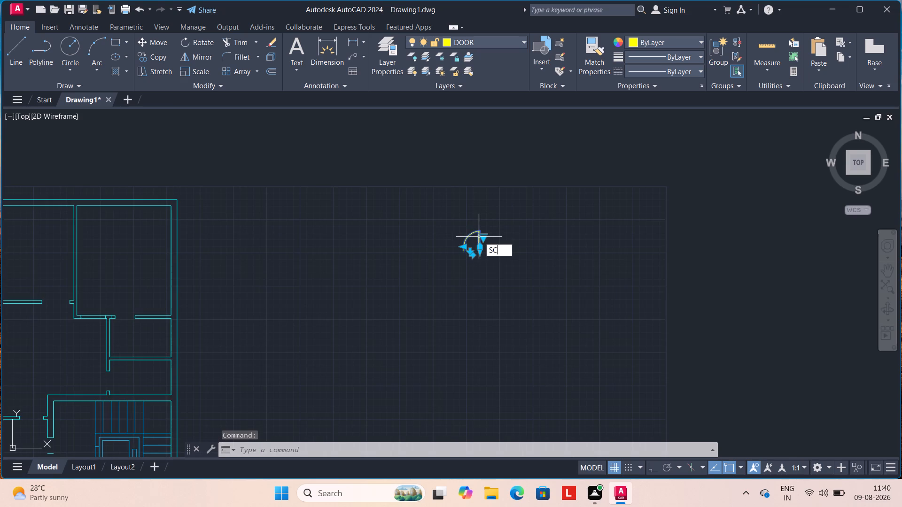
key(Return)
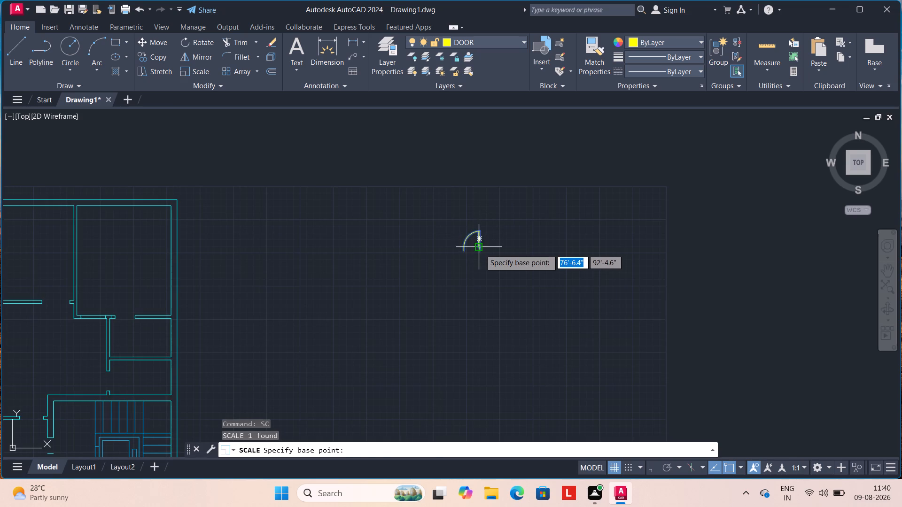
click(480, 249)
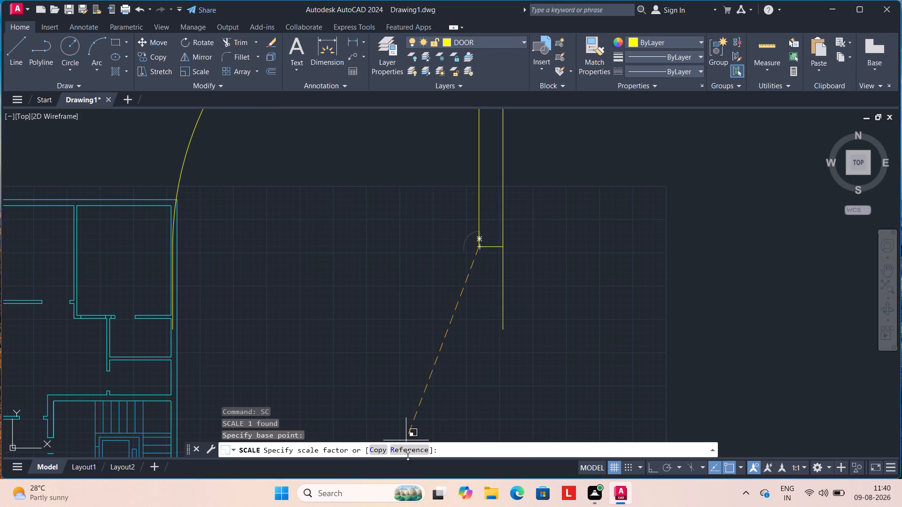
click(409, 451)
scroll(475, 262, up, 2)
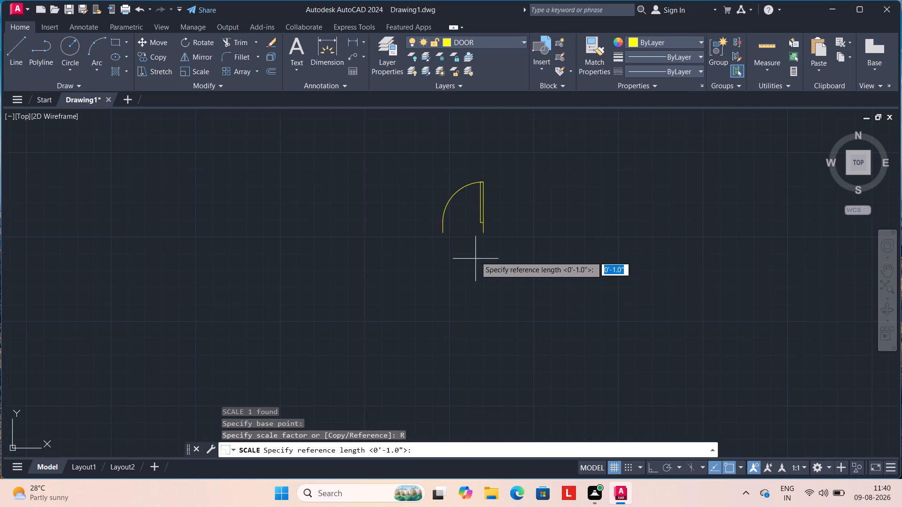
click(482, 234)
click(439, 232)
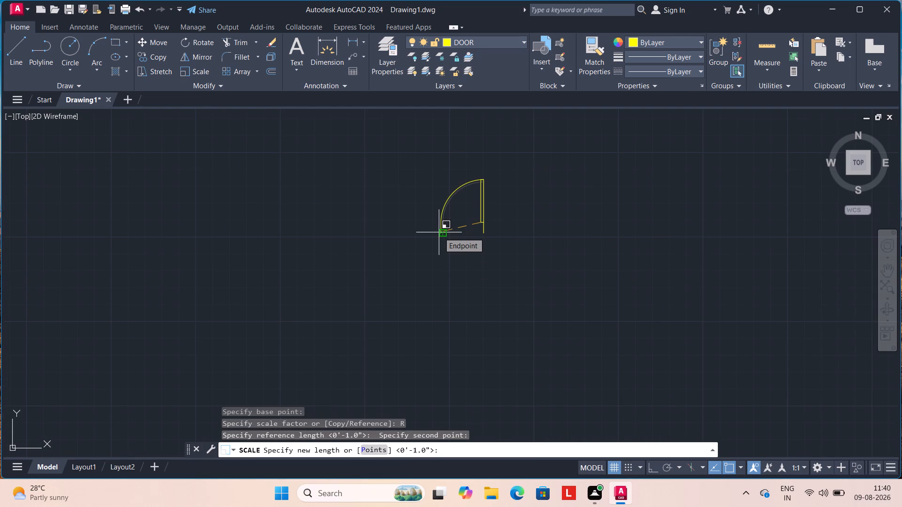
key(2)
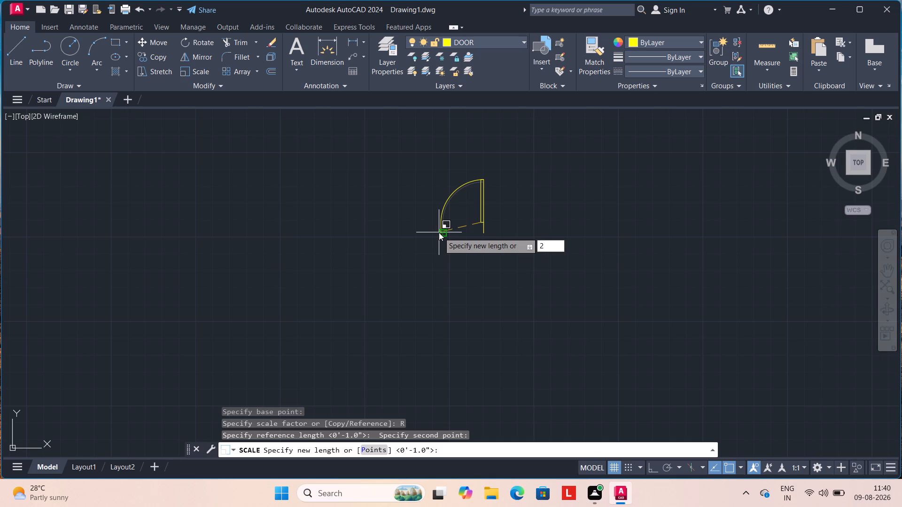
key(apostrophe)
key(6)
key(shift+quotedbl)
key(Return)
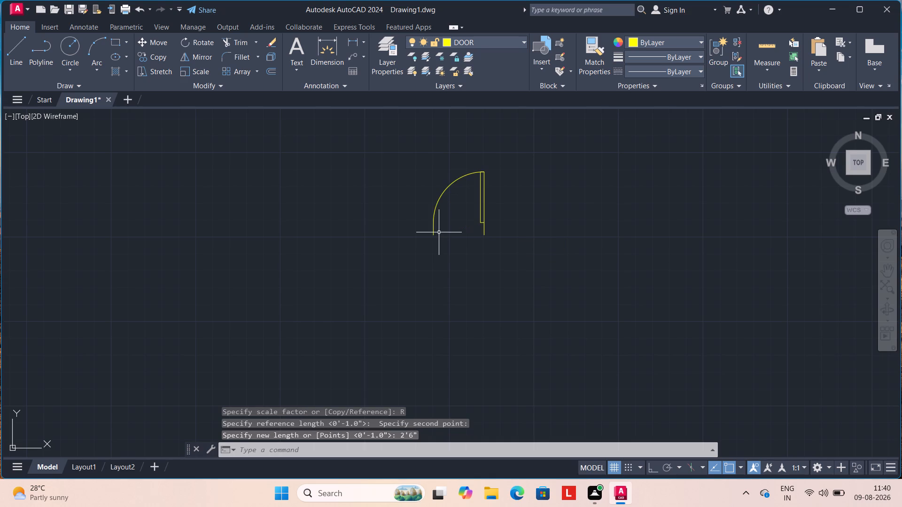
Copy the 2'6" door block into the door opening in the south wall of the plan's northwest room.
scroll(435, 238, down, 2)
middle_drag(261, 244, 396, 224)
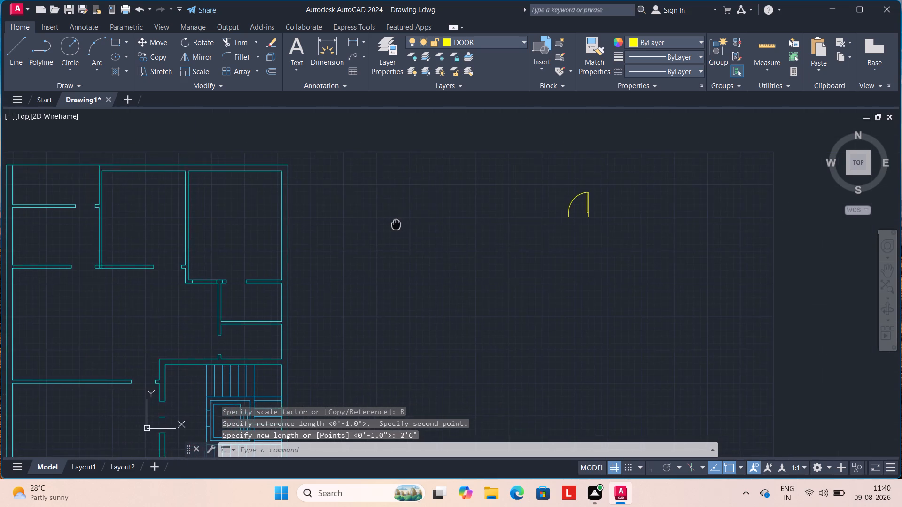
scroll(396, 224, down, 1)
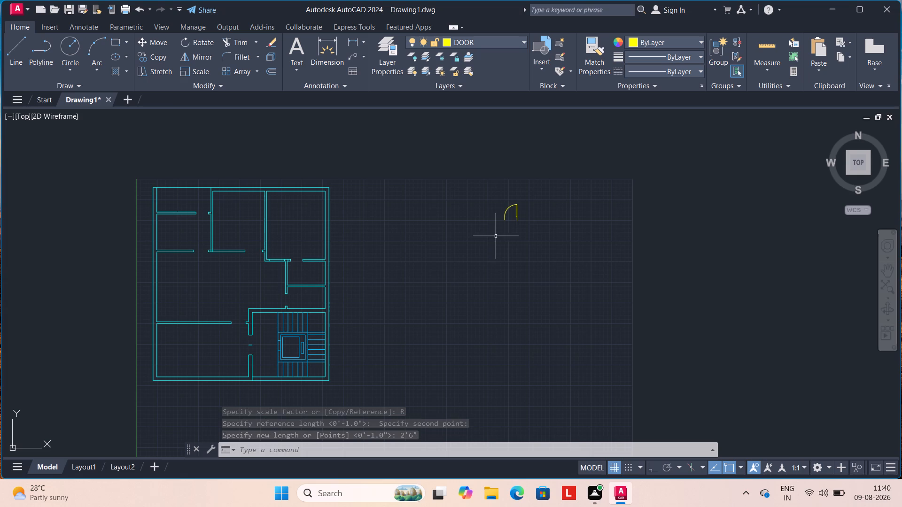
click(515, 210)
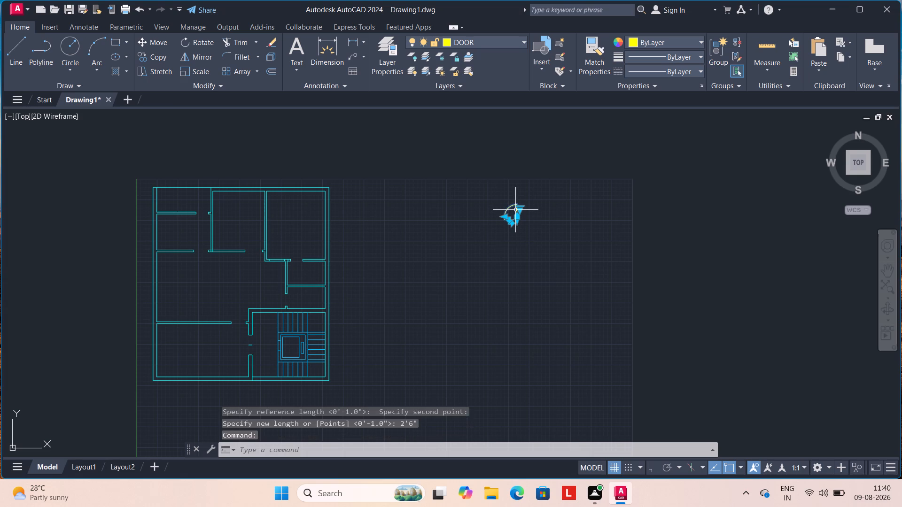
text(CO)
key(Return)
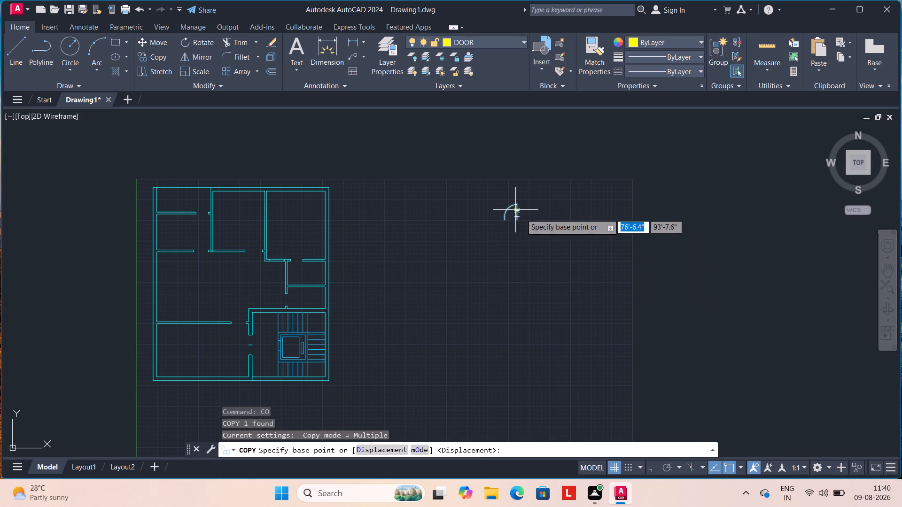
click(517, 213)
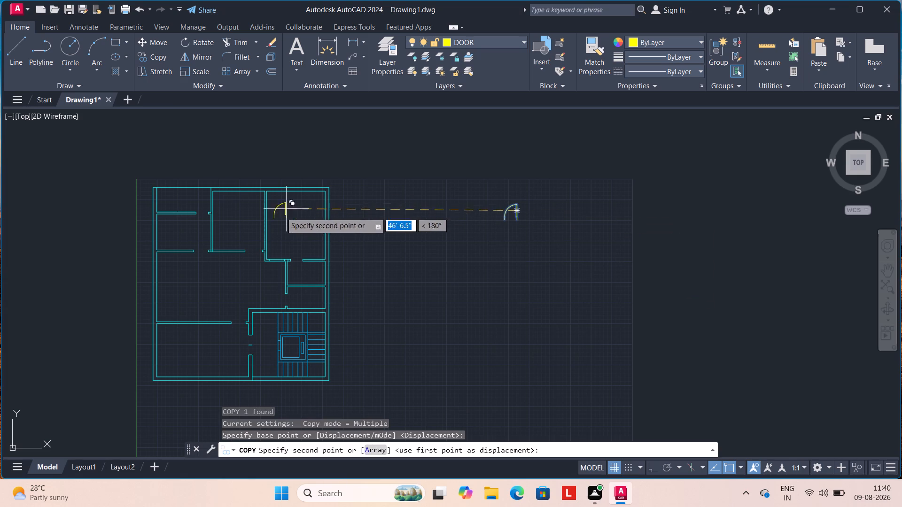
scroll(198, 221, up, 2)
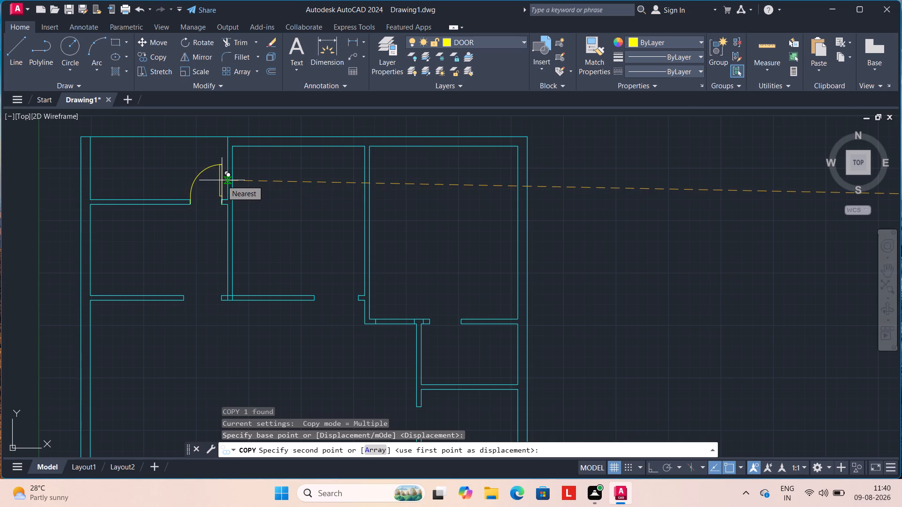
scroll(222, 180, up, 1)
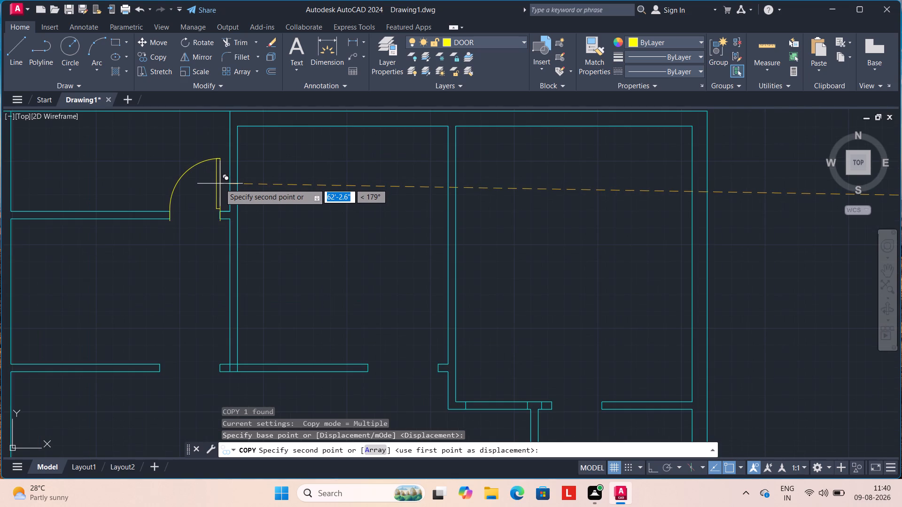
scroll(220, 182, up, 2)
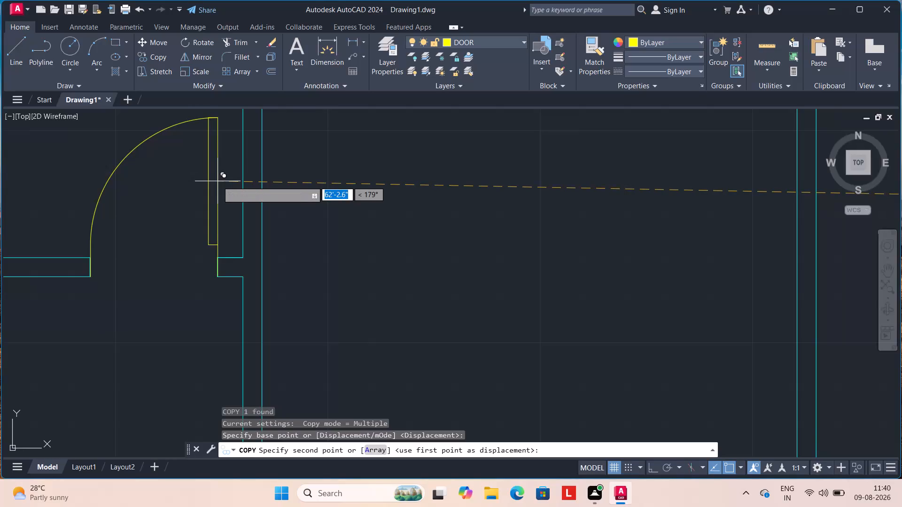
click(218, 181)
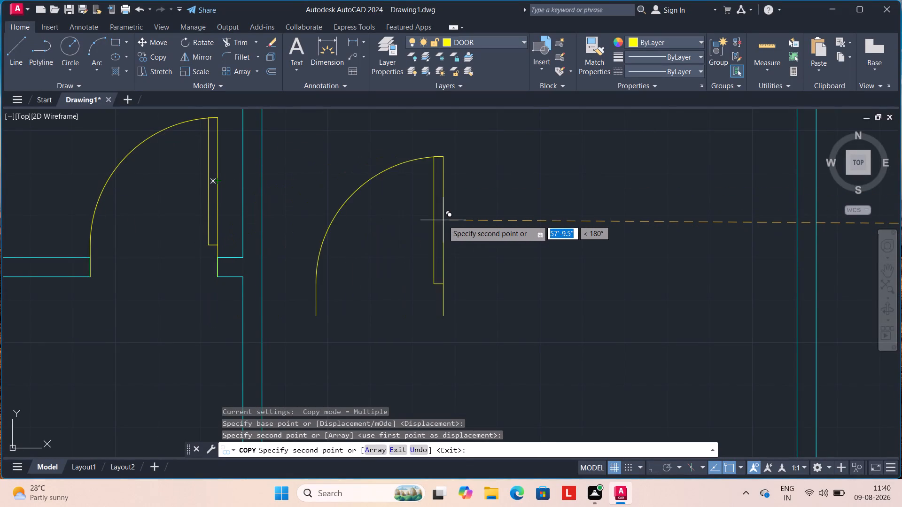
Place another copy of the door inside the middle north room and flip it so it hinges on its west side.
scroll(443, 220, down, 3)
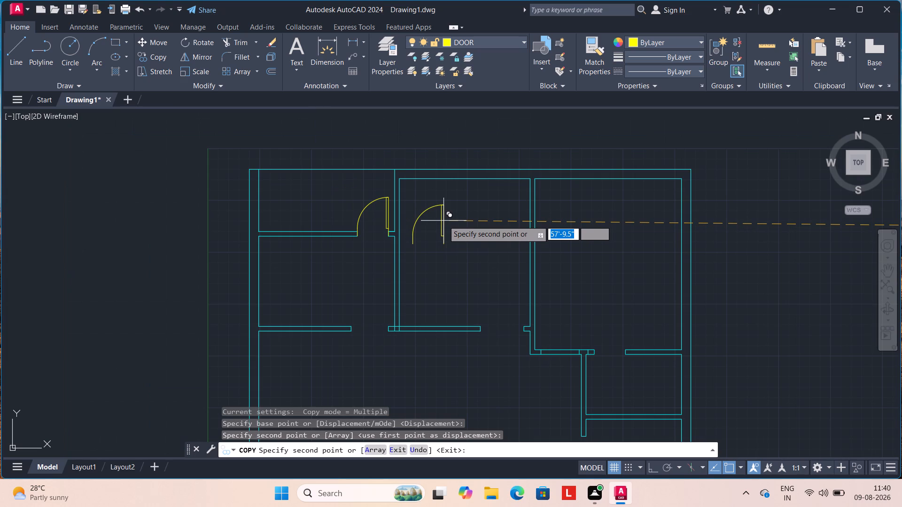
click(443, 221)
key(Escape)
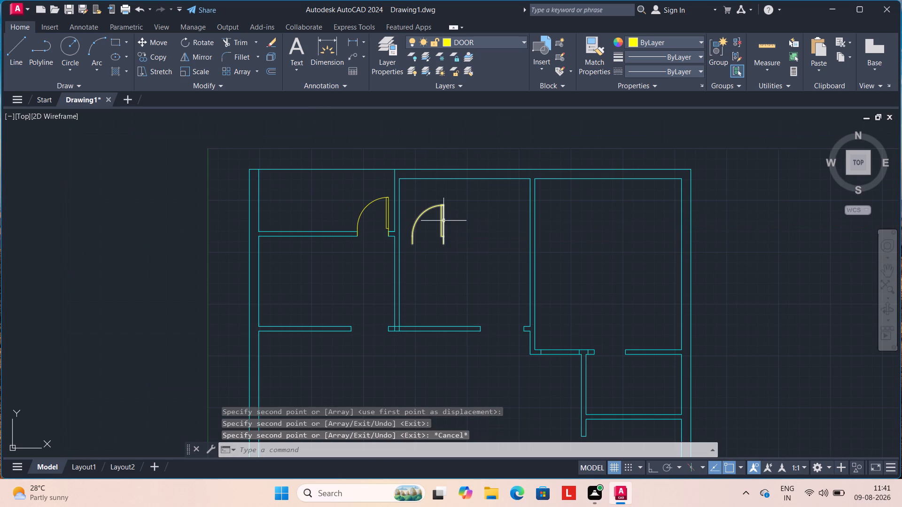
scroll(432, 241, up, 2)
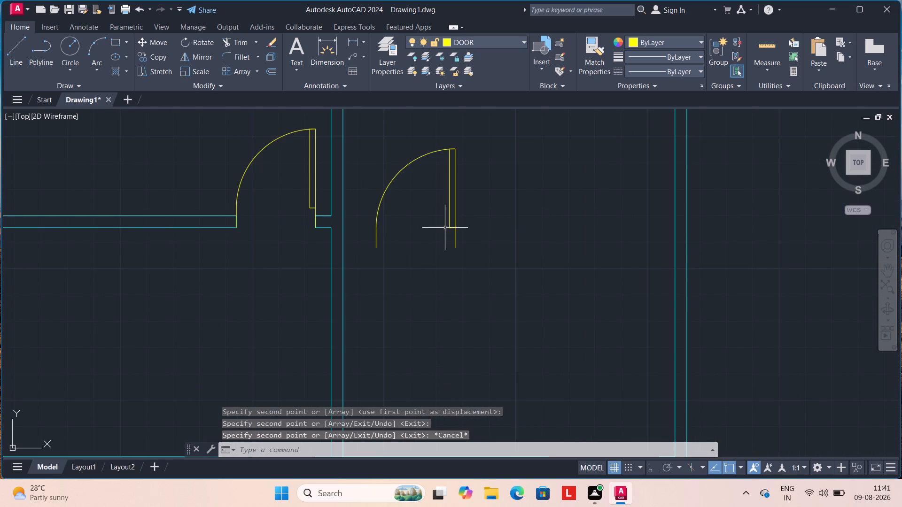
click(450, 224)
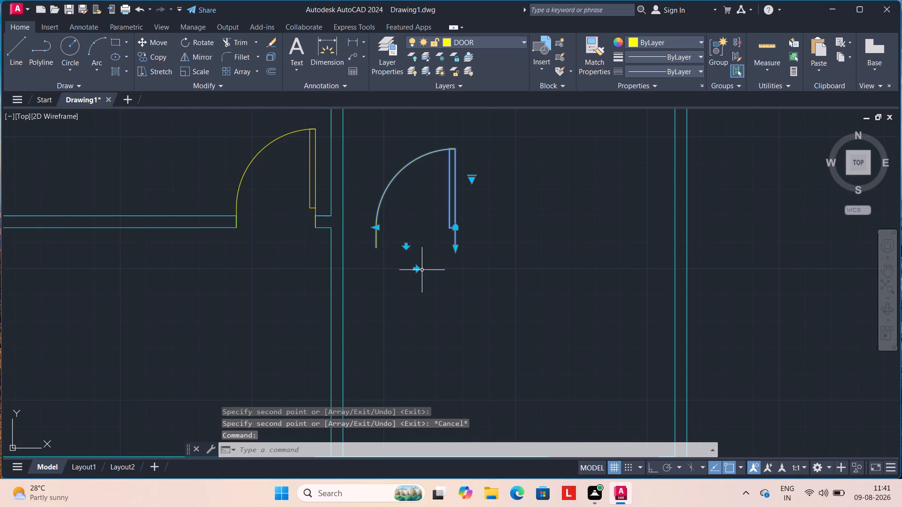
click(417, 271)
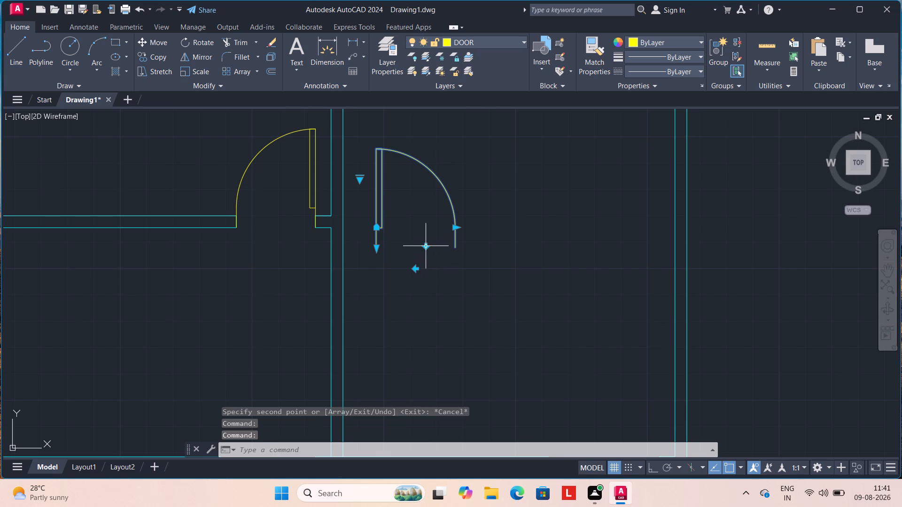
key(Escape)
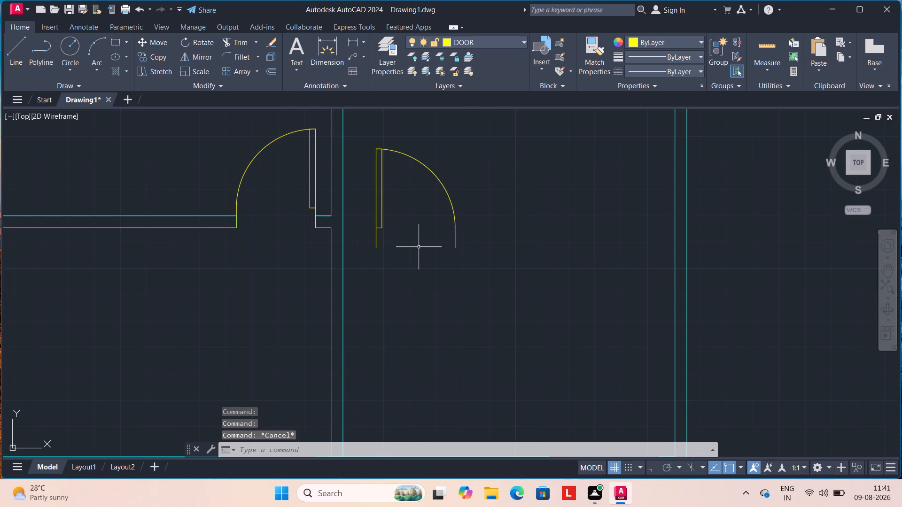
Scale the door inside the middle north room by reference, taking its opening width as the reference and 3' as the new length.
scroll(419, 247, down, 1)
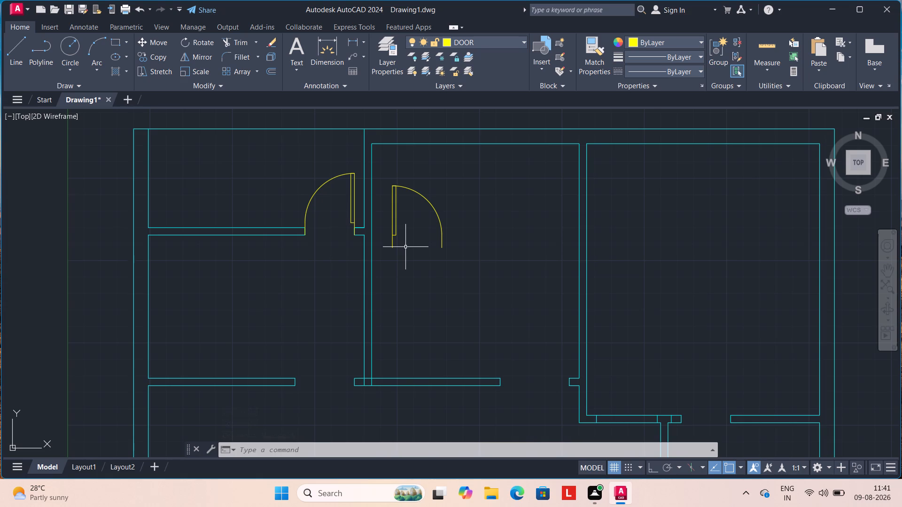
scroll(399, 244, up, 1)
click(385, 242)
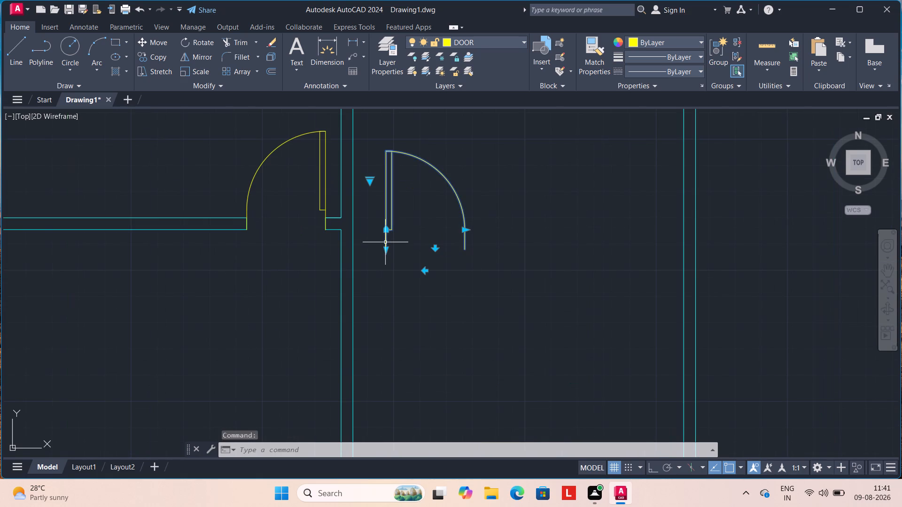
text(SC)
key(Return)
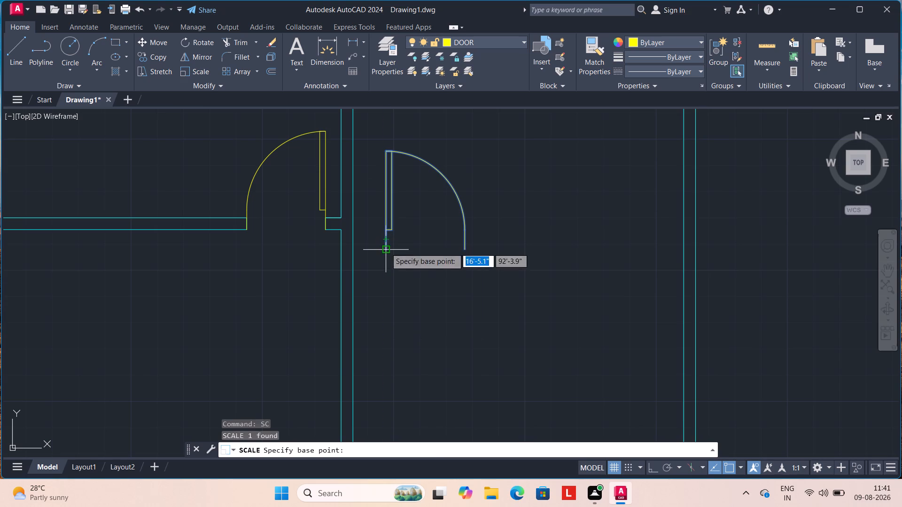
click(386, 249)
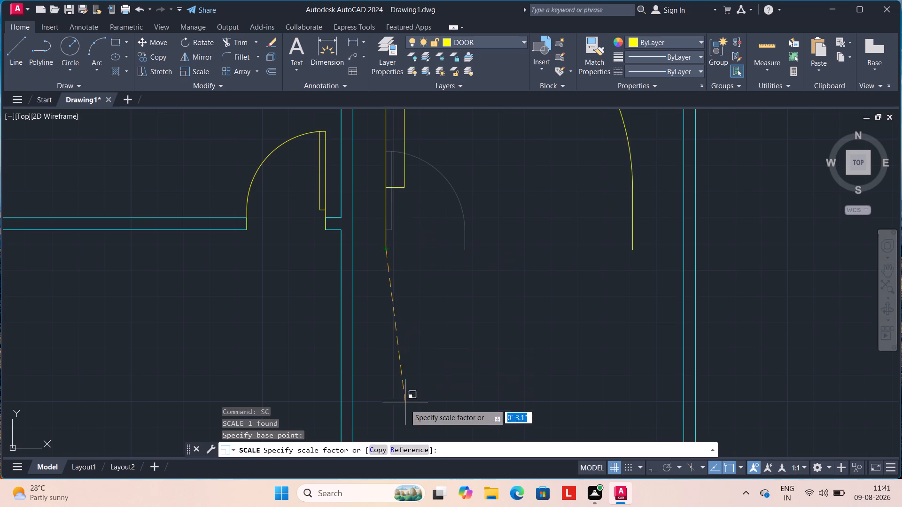
click(398, 453)
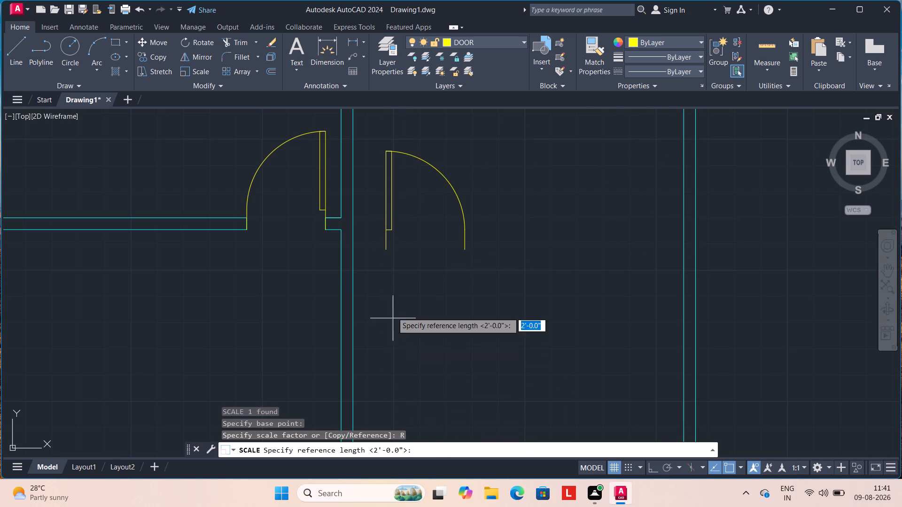
click(386, 250)
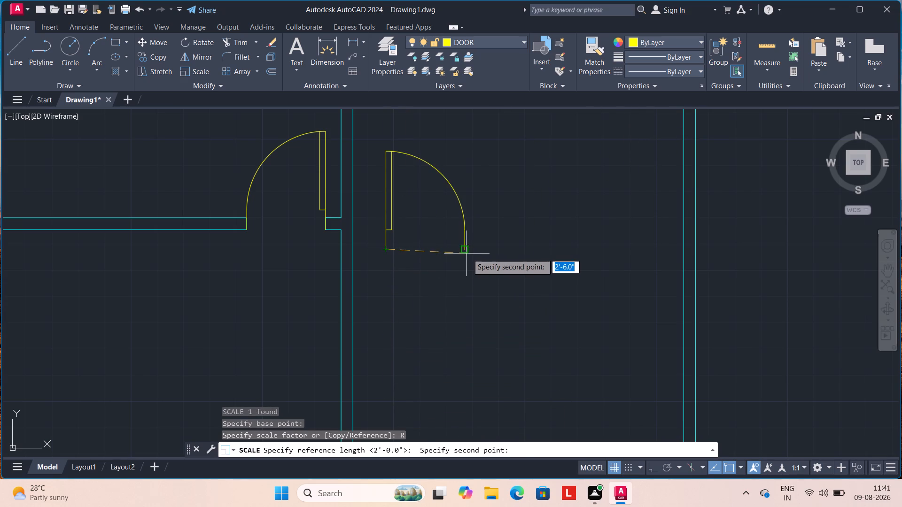
click(466, 250)
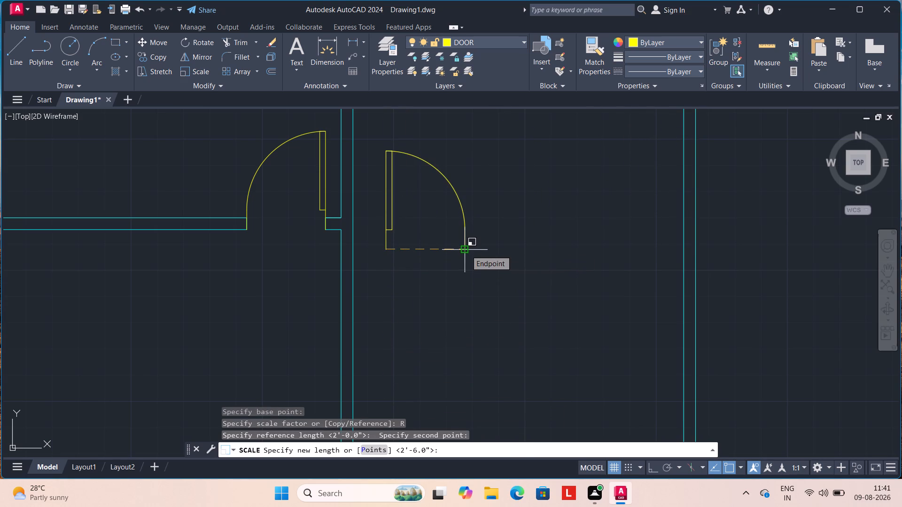
text(3')
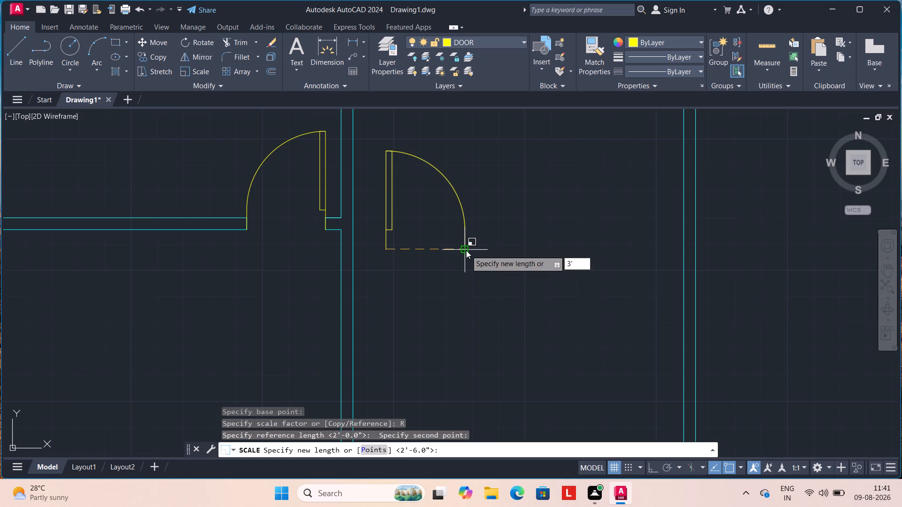
key(Return)
Trim the two wall lines crossing the western door opening in the northeast room's south wall.
scroll(455, 252, down, 1)
middle_drag(440, 288, 444, 268)
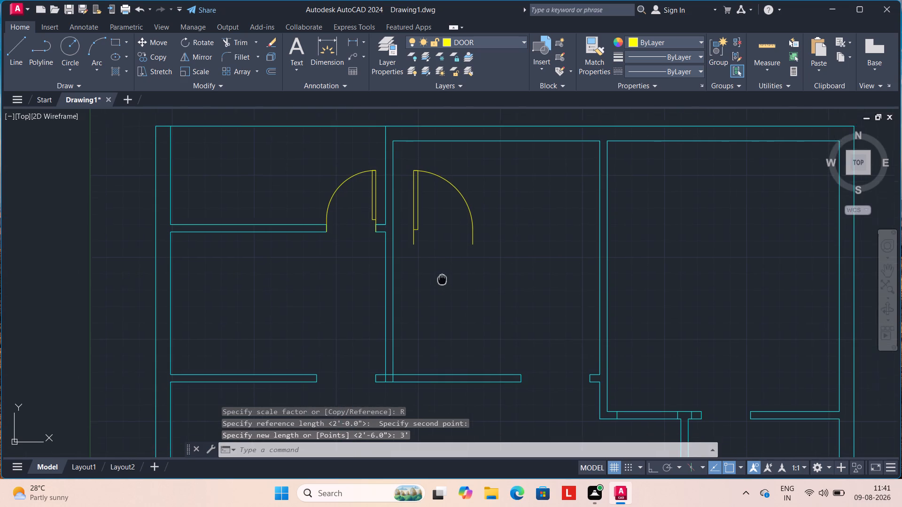
middle_drag(444, 268, 448, 253)
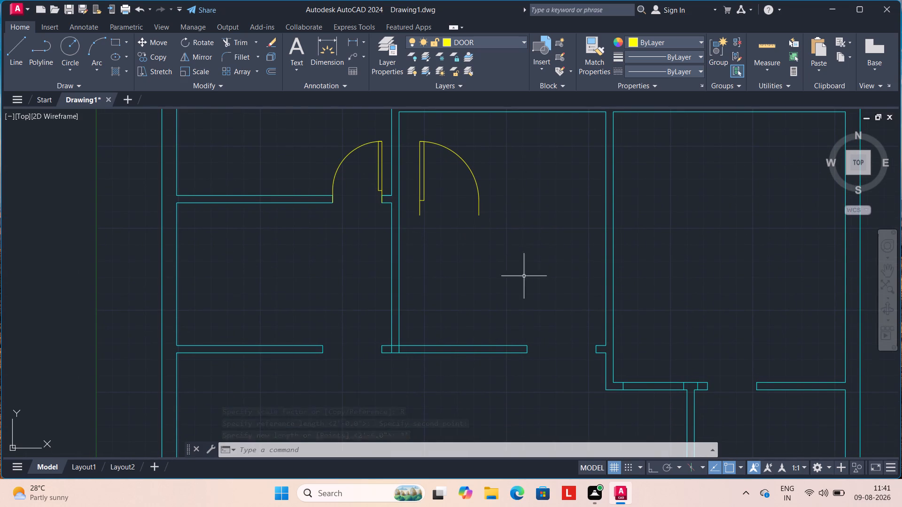
text(TE)
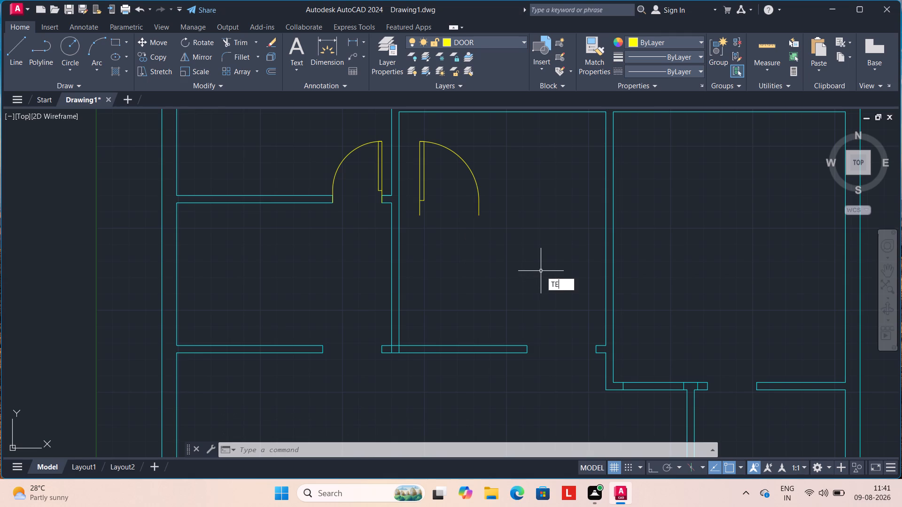
key(BackSpace)
key(r)
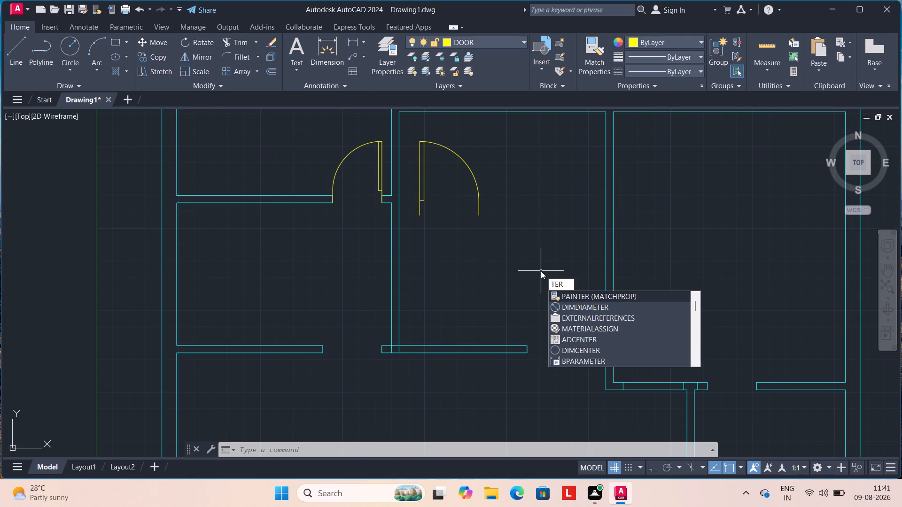
key(BackSpace)
key(BackSpace)
key(r)
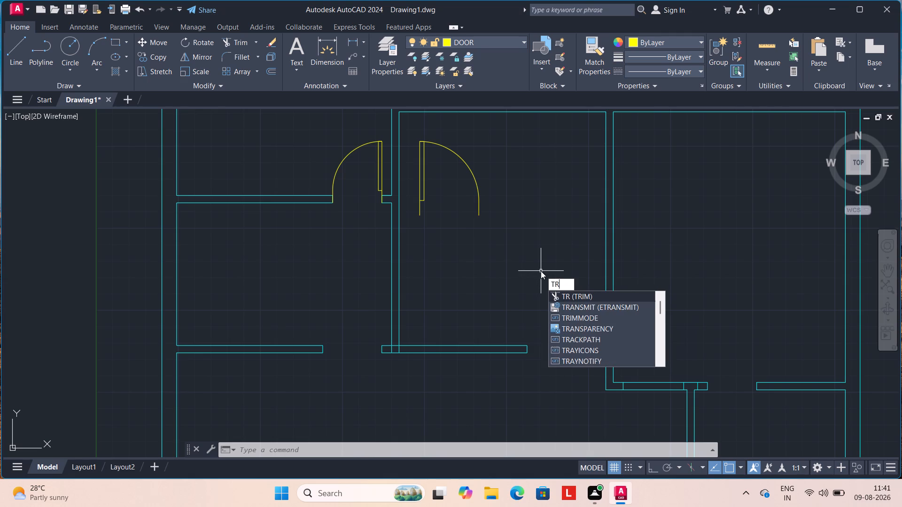
key(Return)
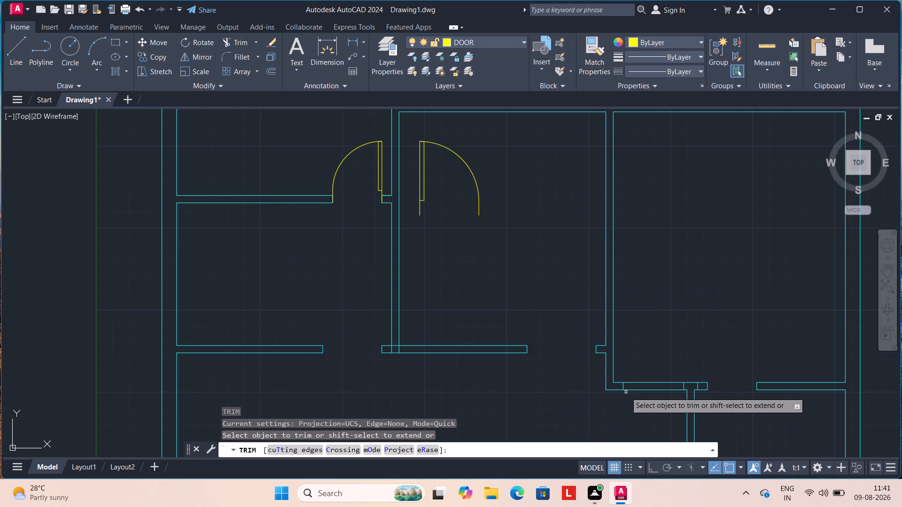
drag(642, 373, 642, 408)
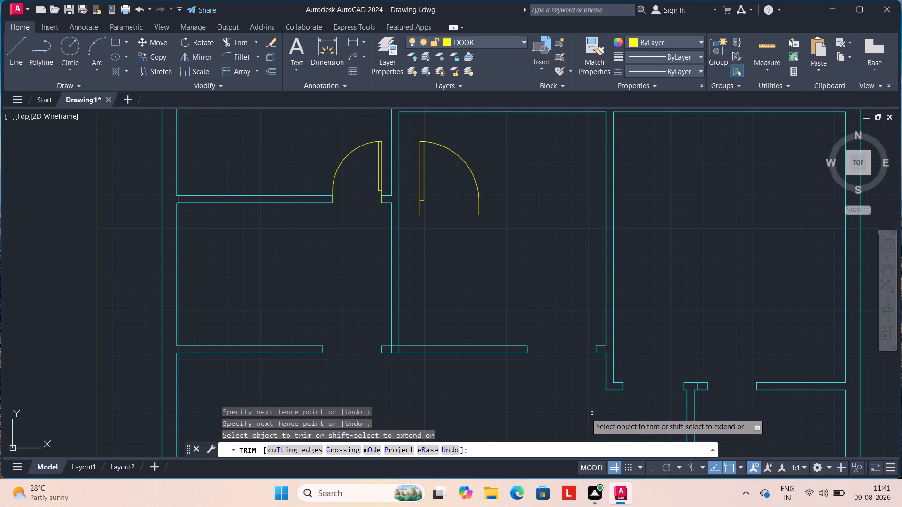
key(Escape)
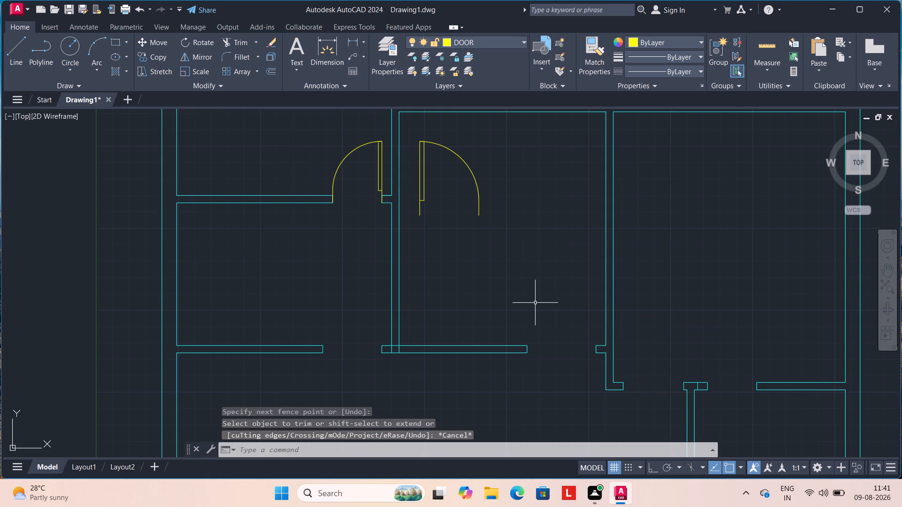
key(Escape)
Copy the 3' door from the middle north room into the western opening of the northeast room's south wall, aligned to its west jamb corner.
scroll(535, 303, down, 1)
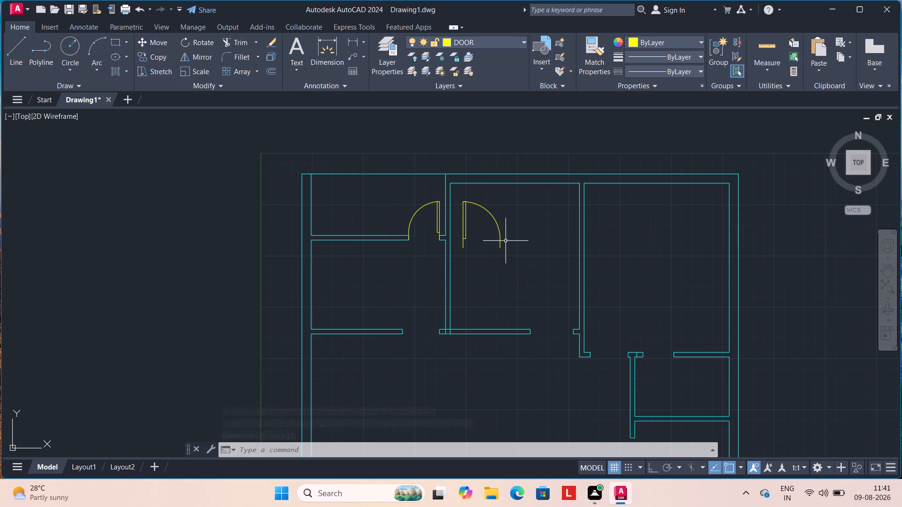
click(462, 249)
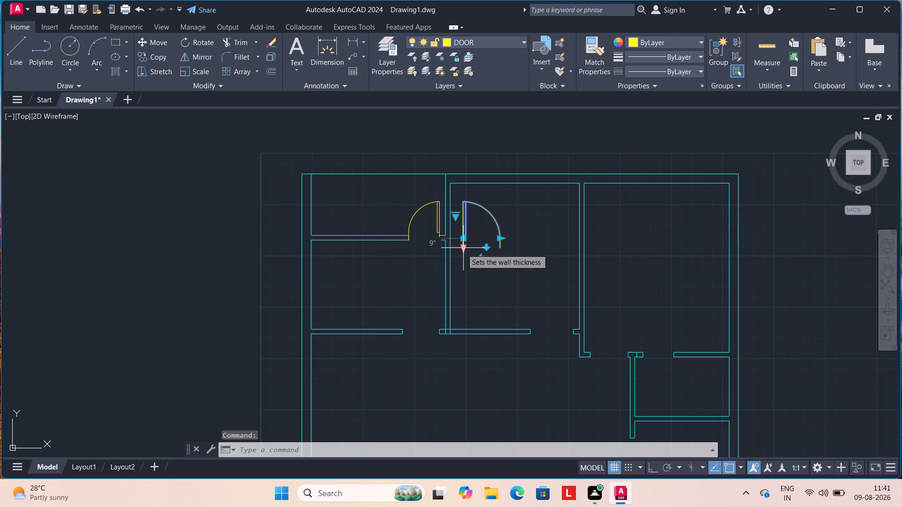
text(CO)
key(Return)
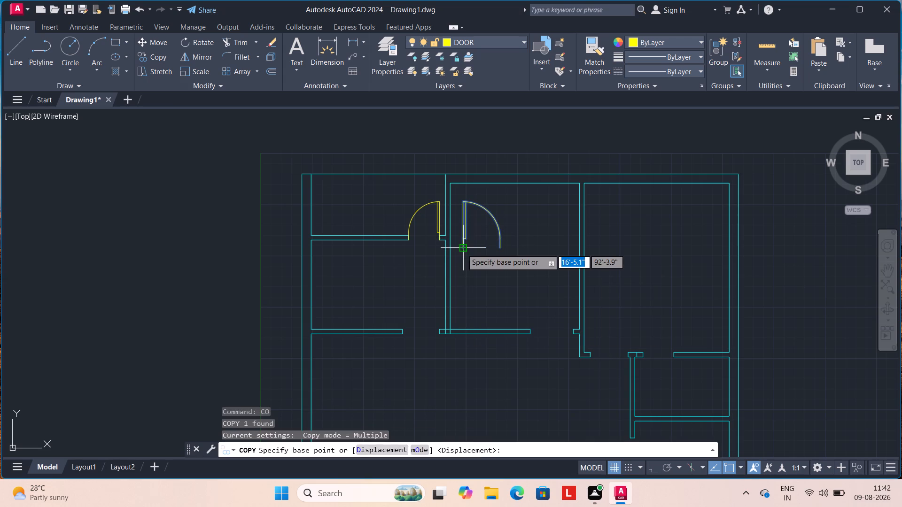
click(462, 249)
scroll(605, 350, up, 1)
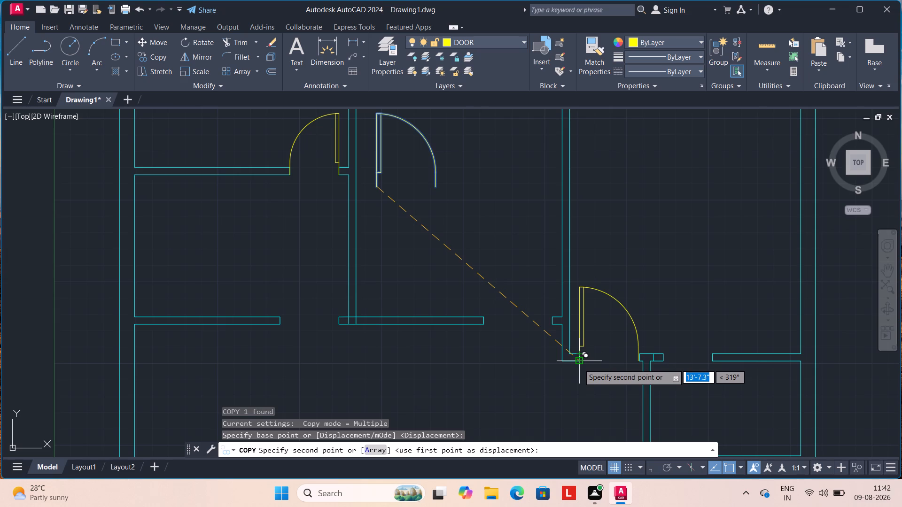
scroll(581, 361, up, 2)
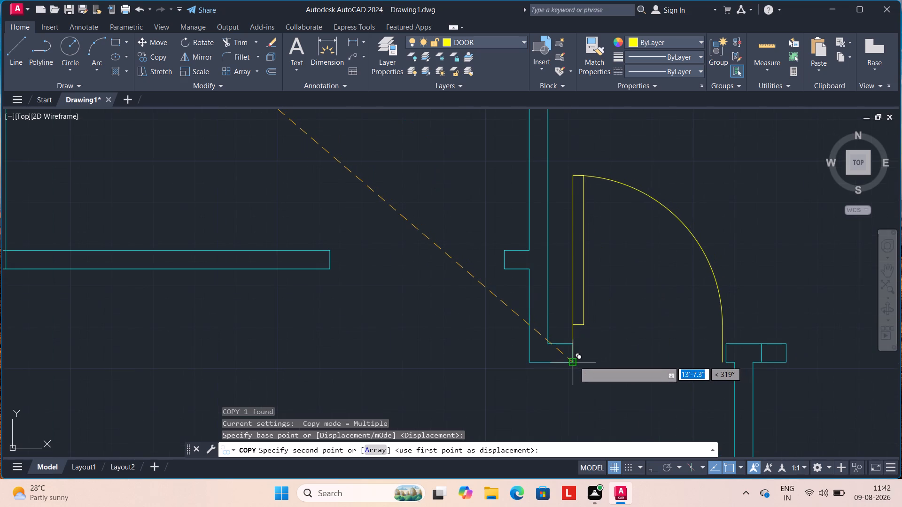
click(574, 361)
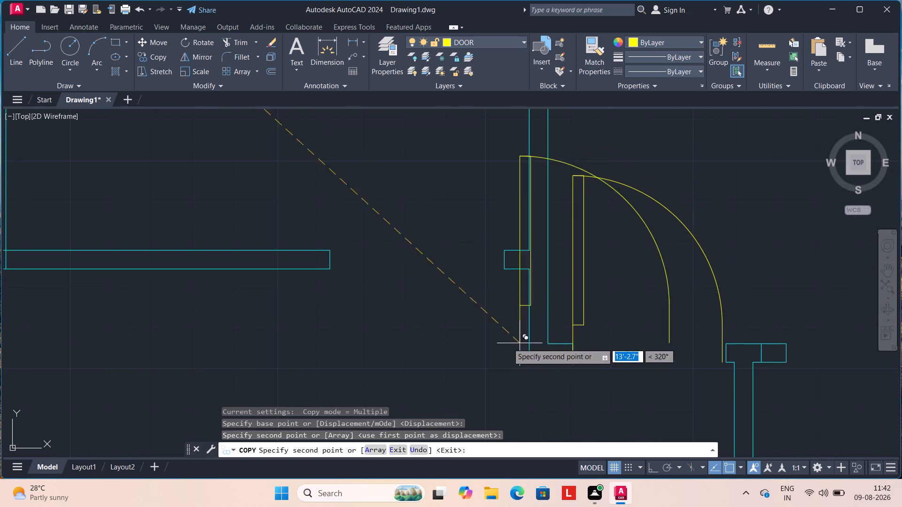
key(Escape)
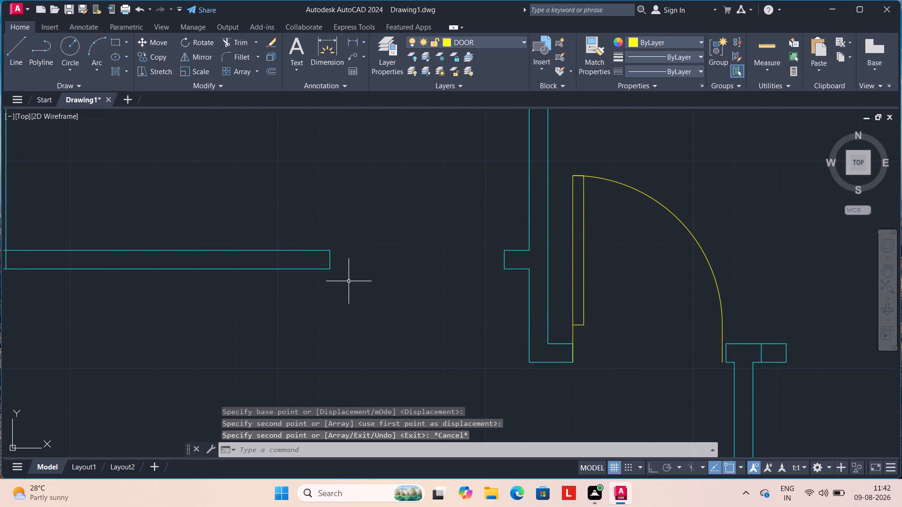
Check the clear width of the northeast room's western door opening with a temporary linear dimension between its jambs.
scroll(350, 277, down, 3)
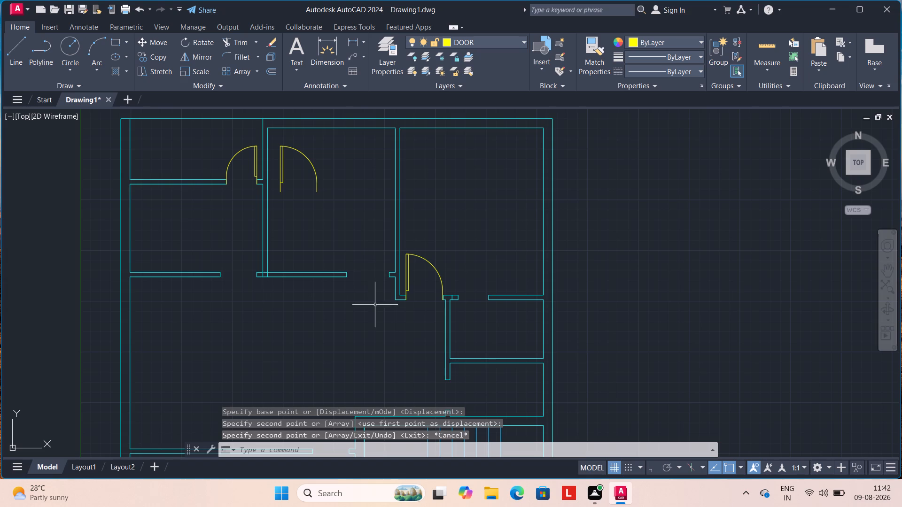
scroll(438, 308, up, 3)
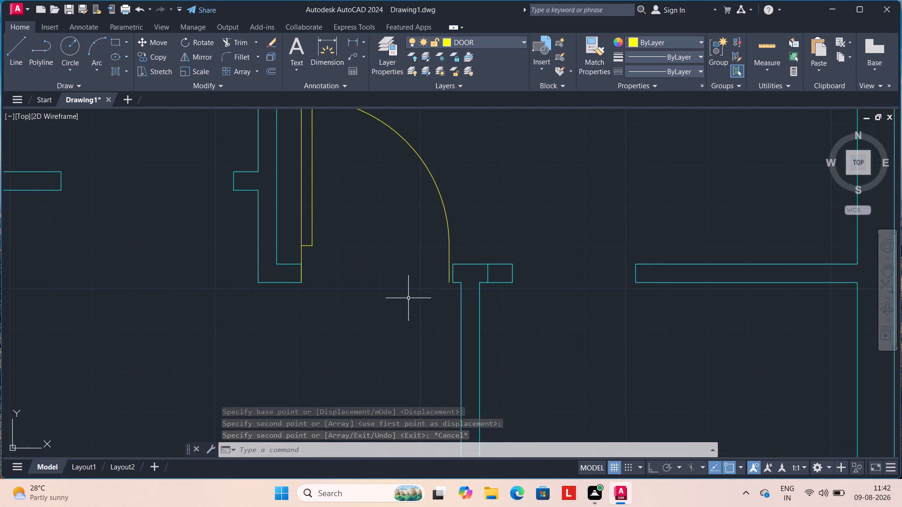
click(364, 43)
click(368, 61)
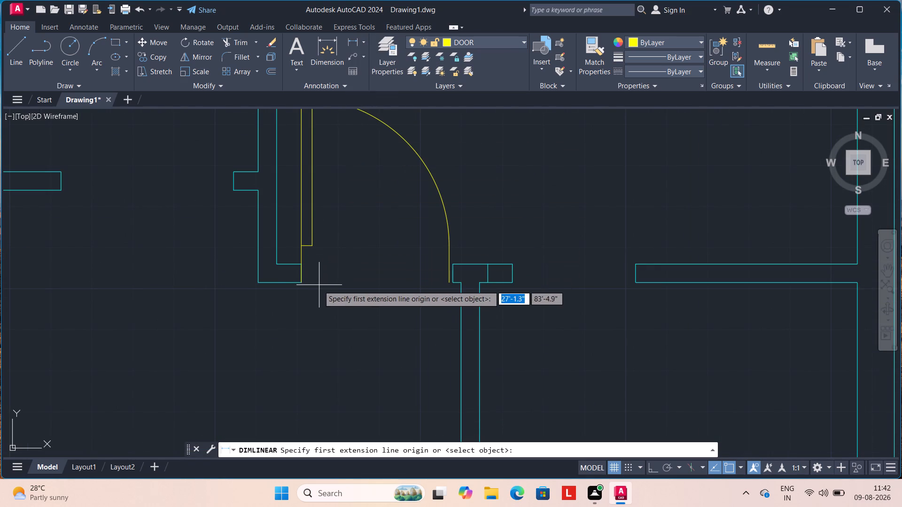
click(300, 284)
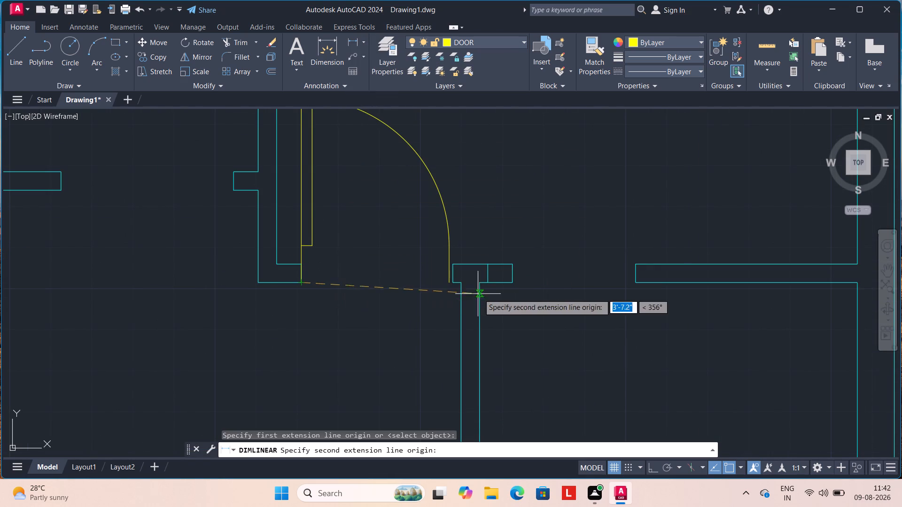
click(453, 282)
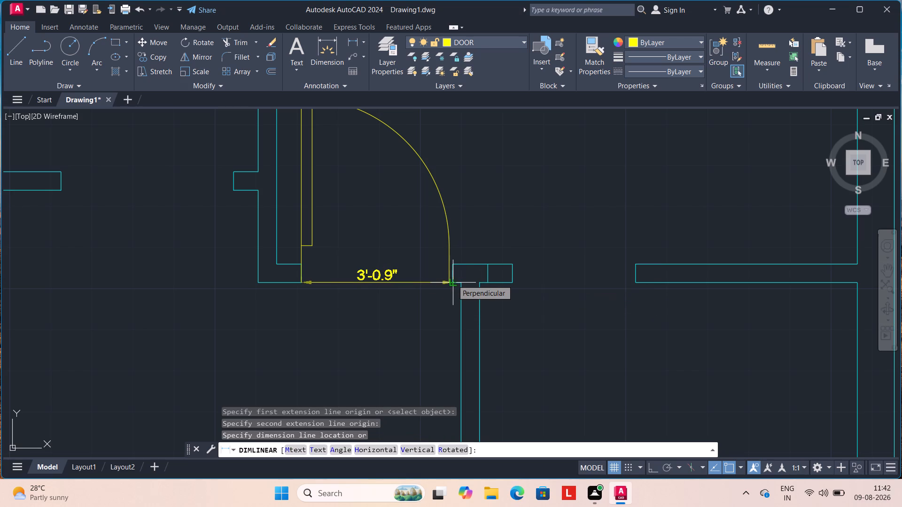
key(Escape)
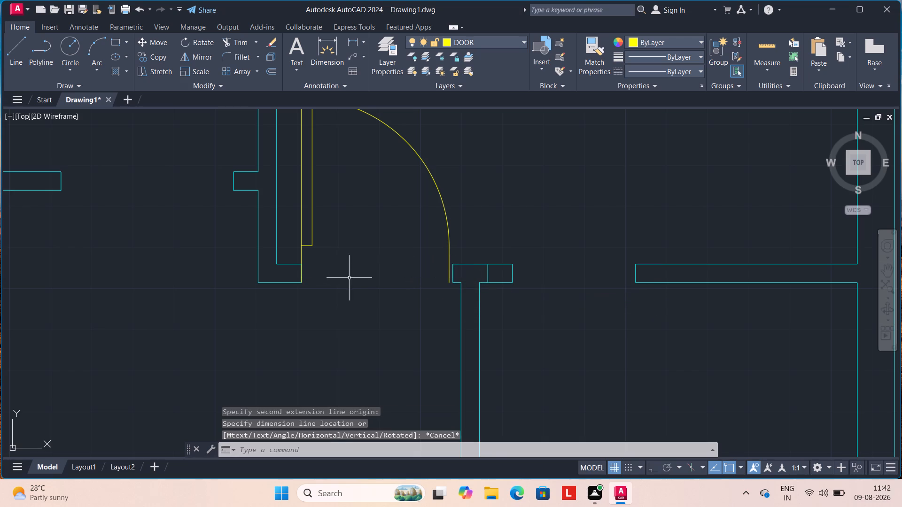
Scale the door in the northeast room's western opening by reference from its west jamb corner, using its width as reference and 3'0.9" as new length.
text(SC)
key(Return)
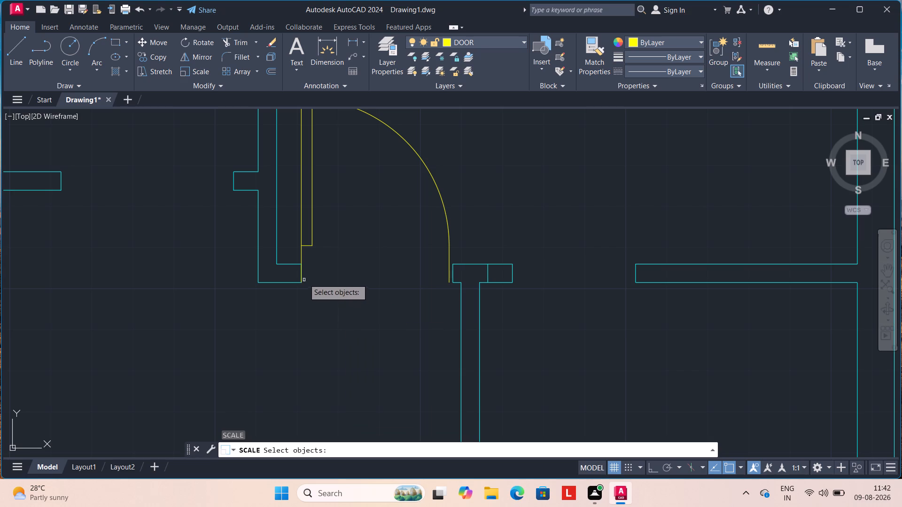
click(302, 275)
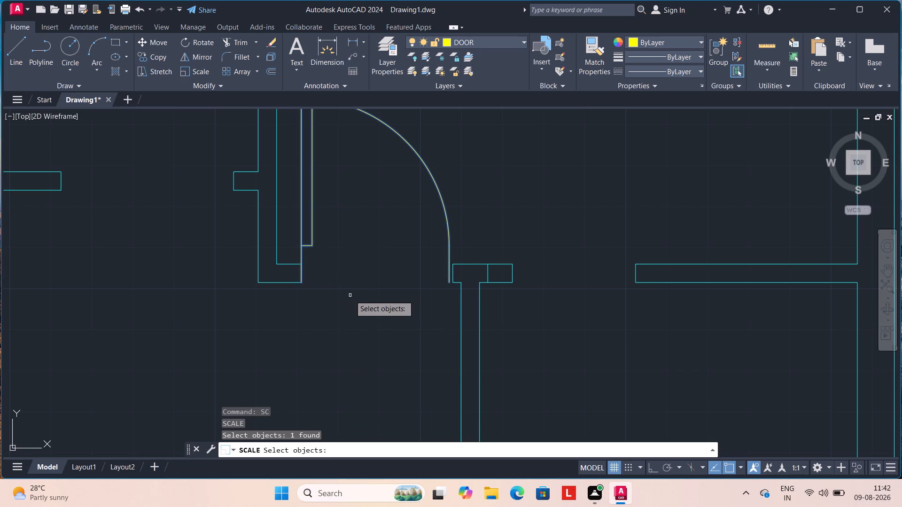
key(Return)
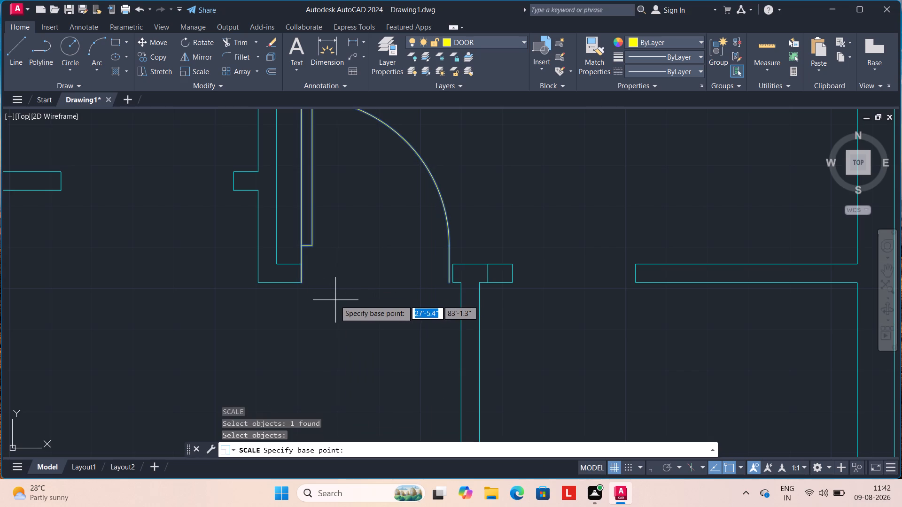
click(300, 283)
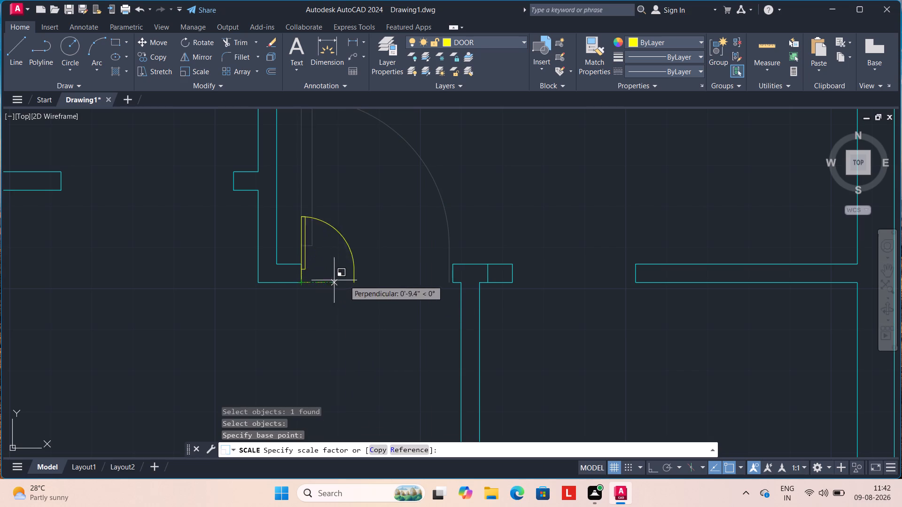
click(406, 448)
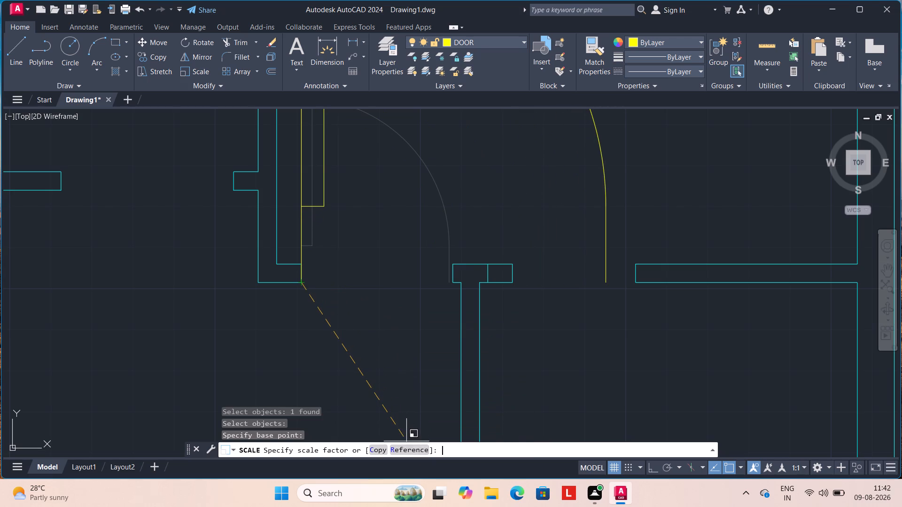
click(300, 280)
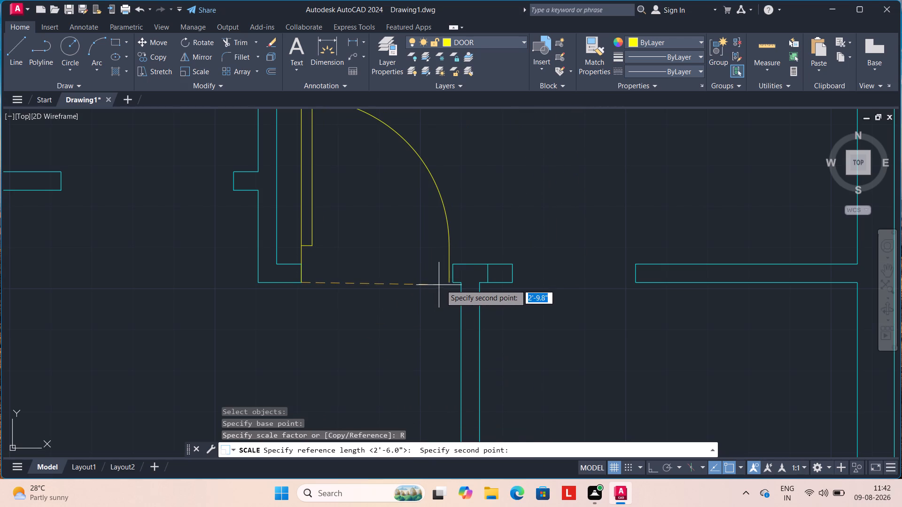
click(448, 284)
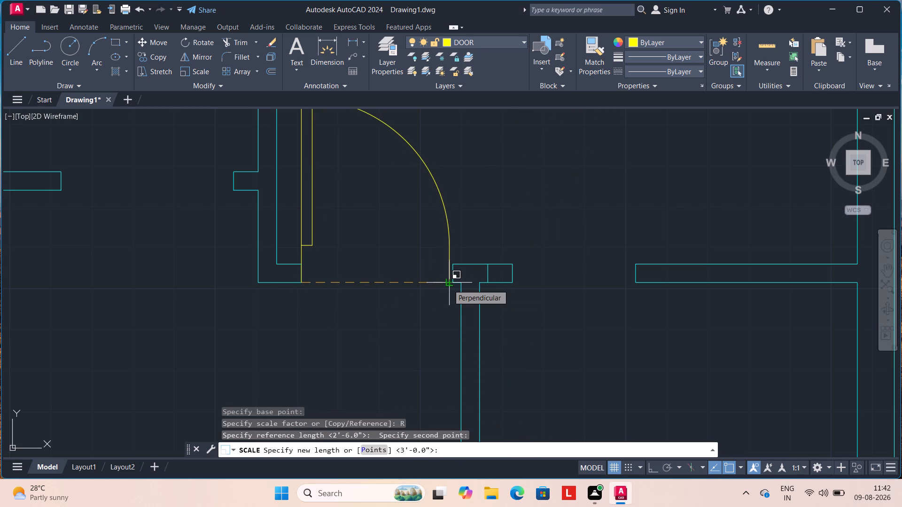
key(3)
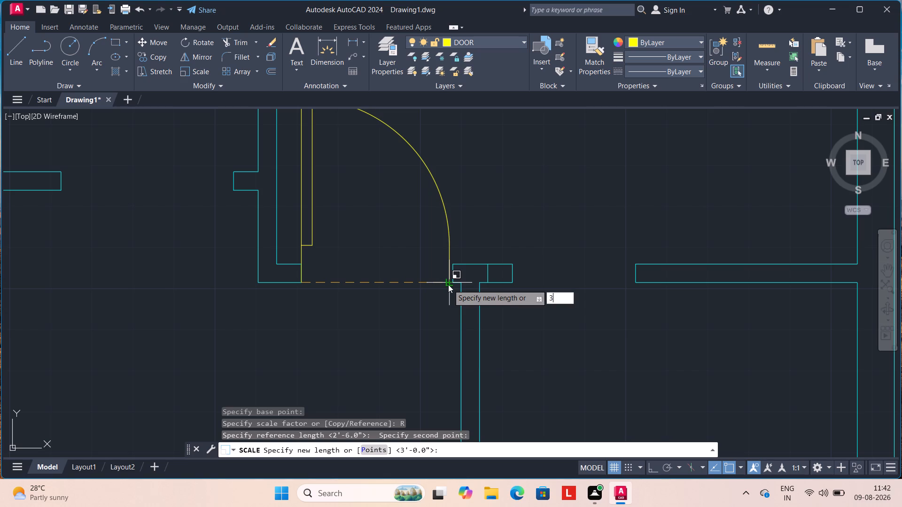
key(apostrophe)
text(0.9")
key(Return)
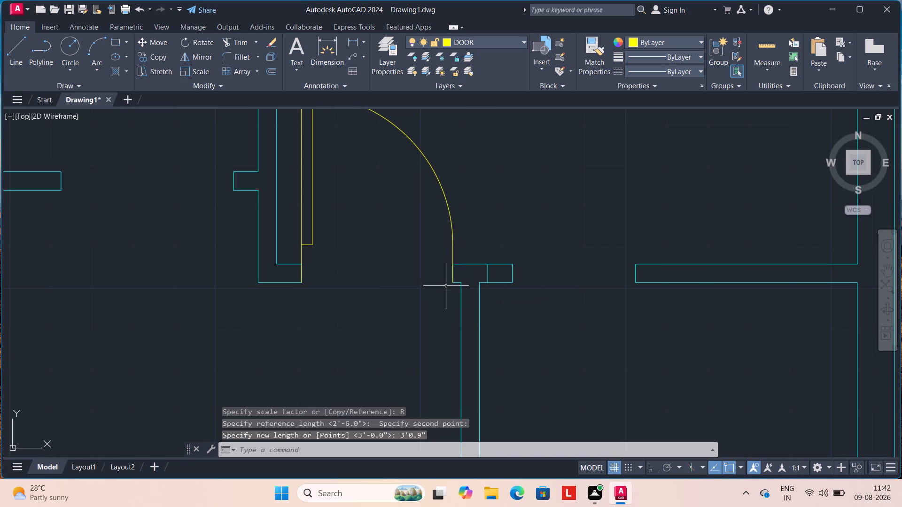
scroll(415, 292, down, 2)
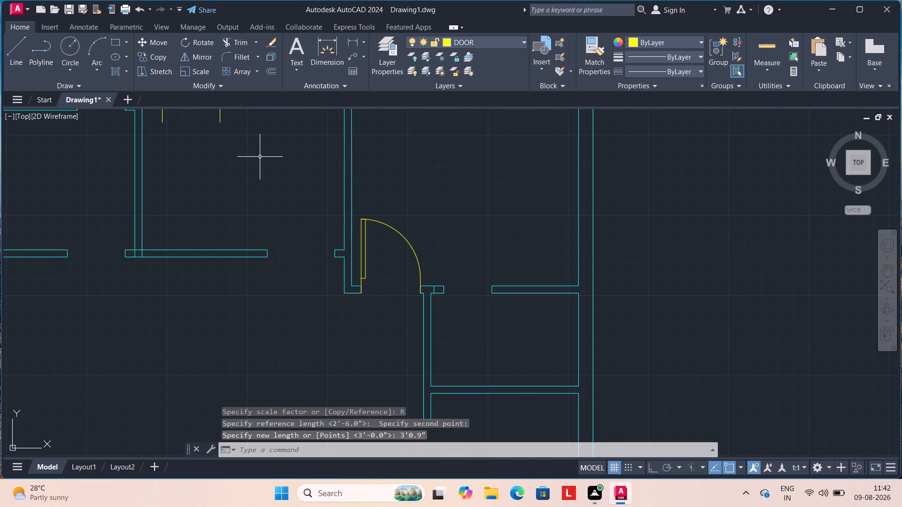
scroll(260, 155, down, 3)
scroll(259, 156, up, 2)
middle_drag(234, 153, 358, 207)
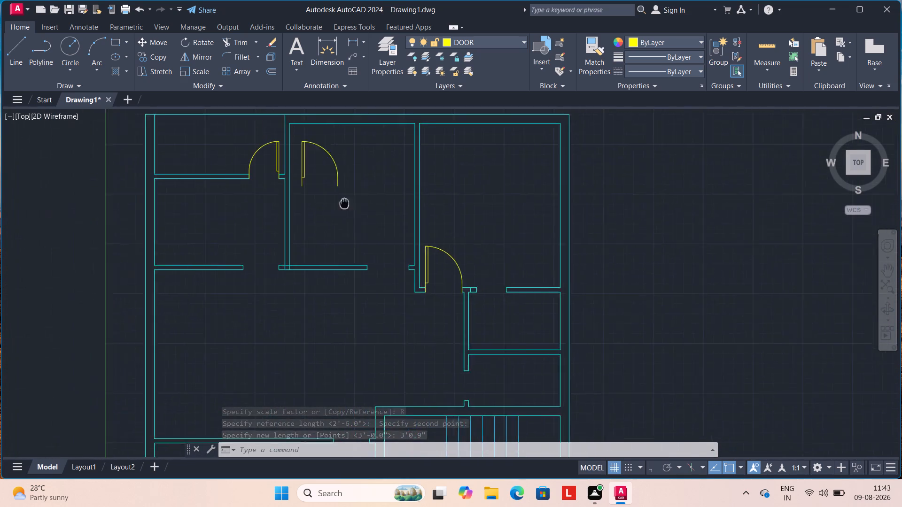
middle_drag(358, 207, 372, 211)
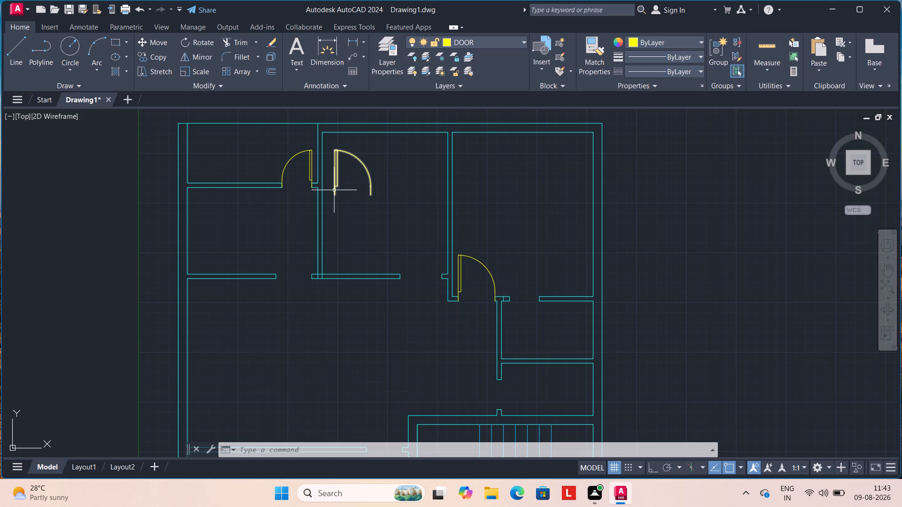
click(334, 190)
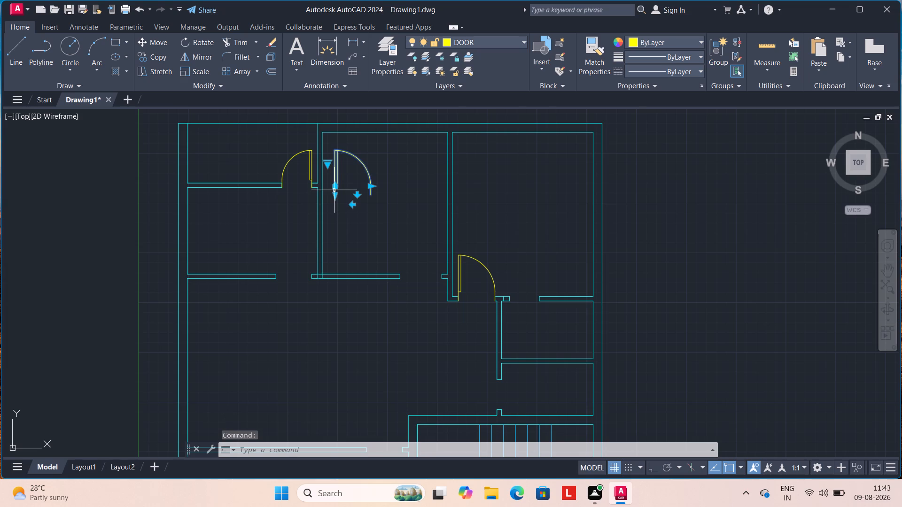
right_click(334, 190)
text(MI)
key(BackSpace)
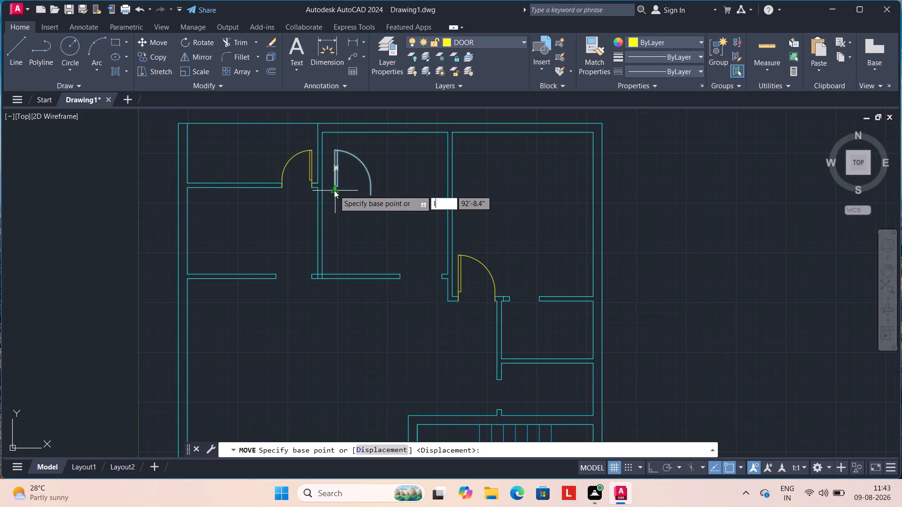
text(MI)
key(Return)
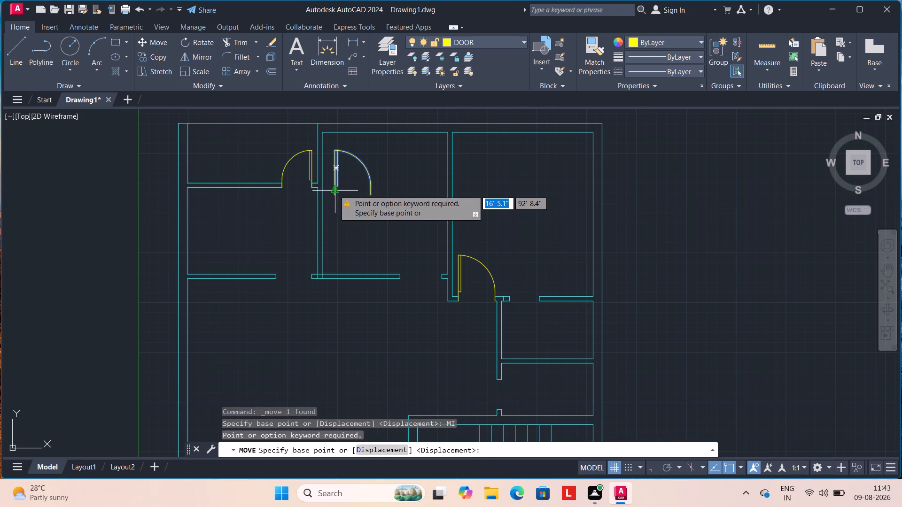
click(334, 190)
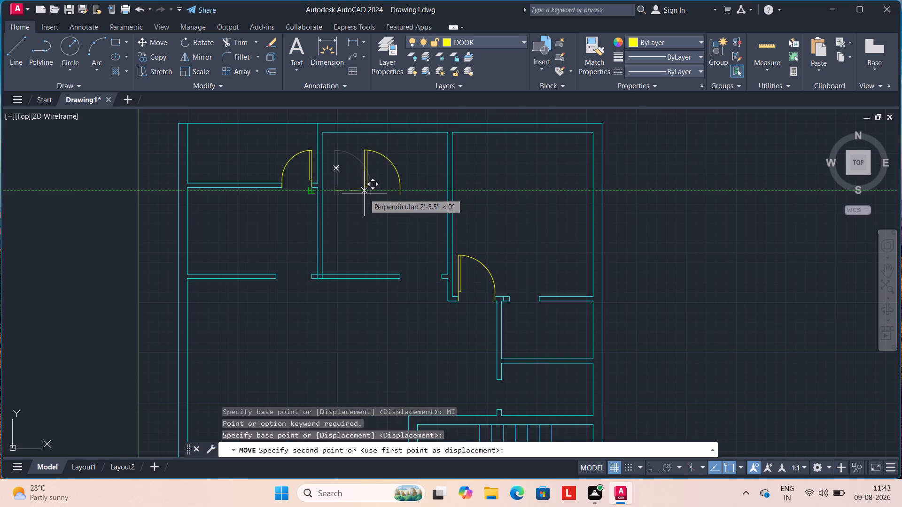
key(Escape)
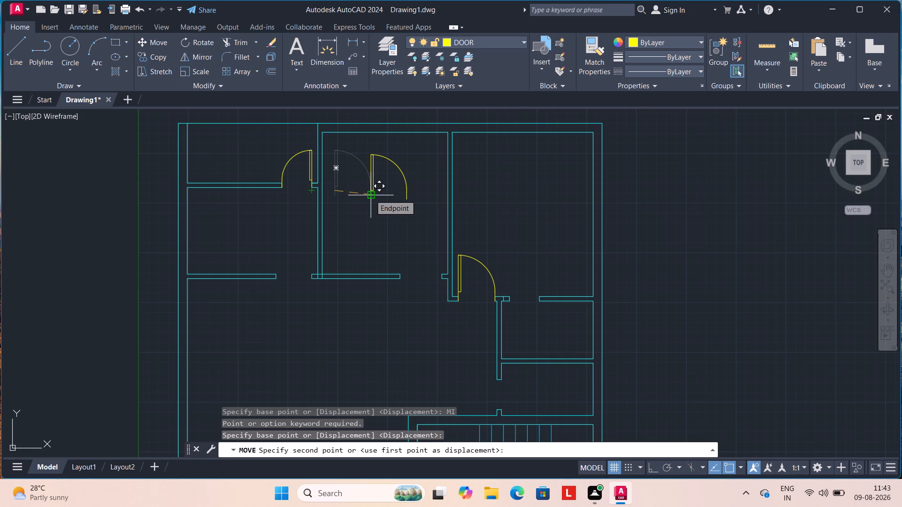
Mirror the loose 3' door inside the middle north room about its vertical hinge-side edge, erasing the source door.
scroll(319, 178, up, 2)
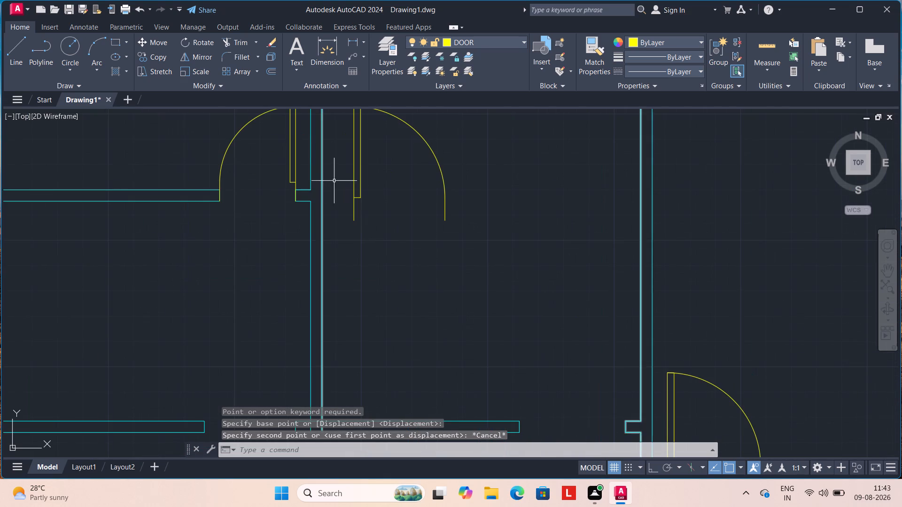
click(353, 184)
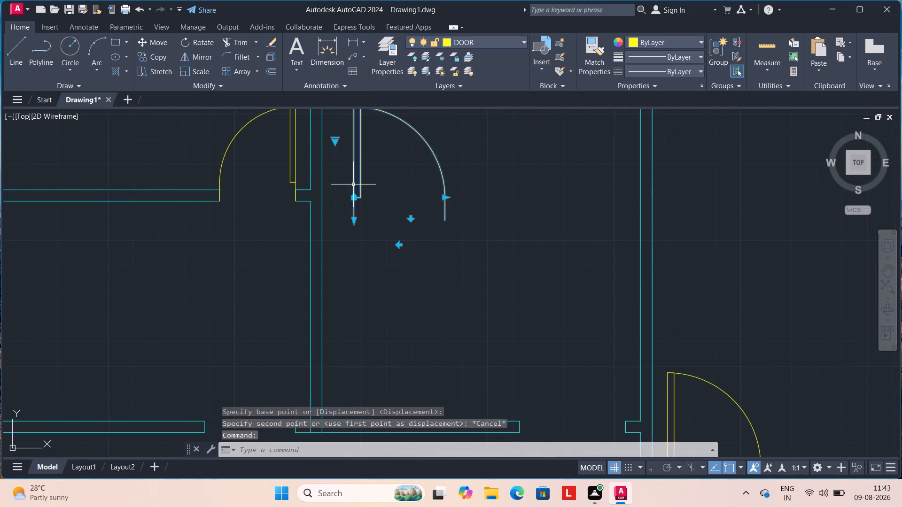
key(m)
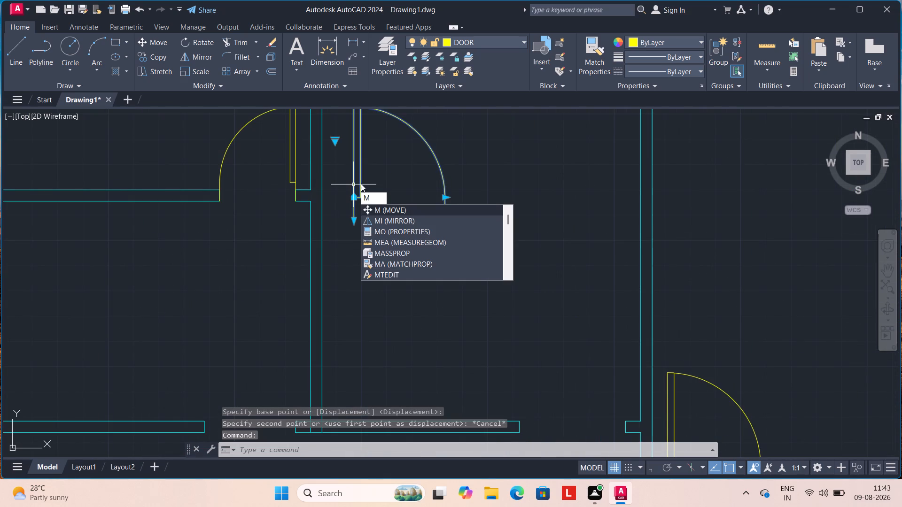
key(i)
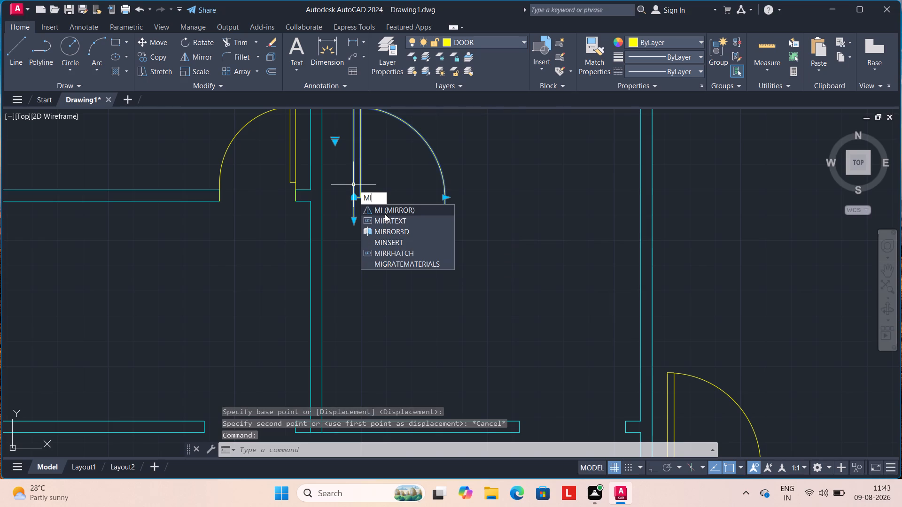
key(Return)
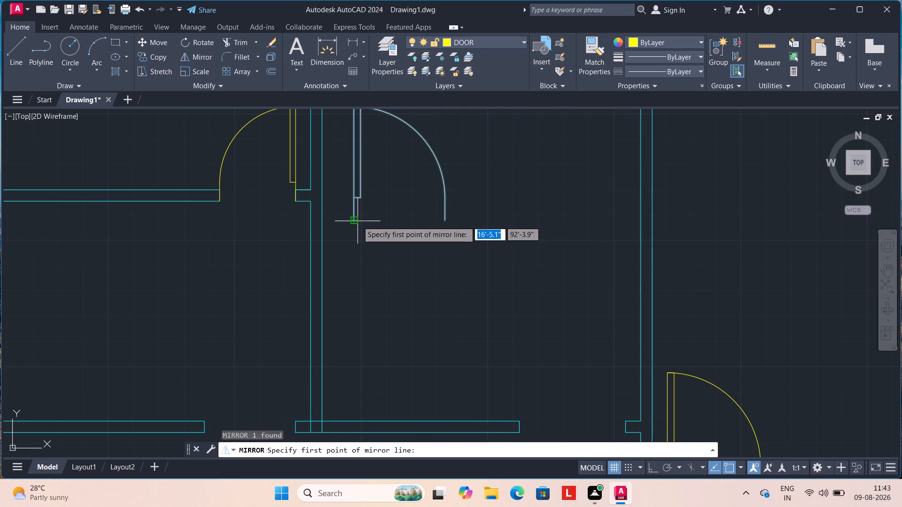
click(356, 221)
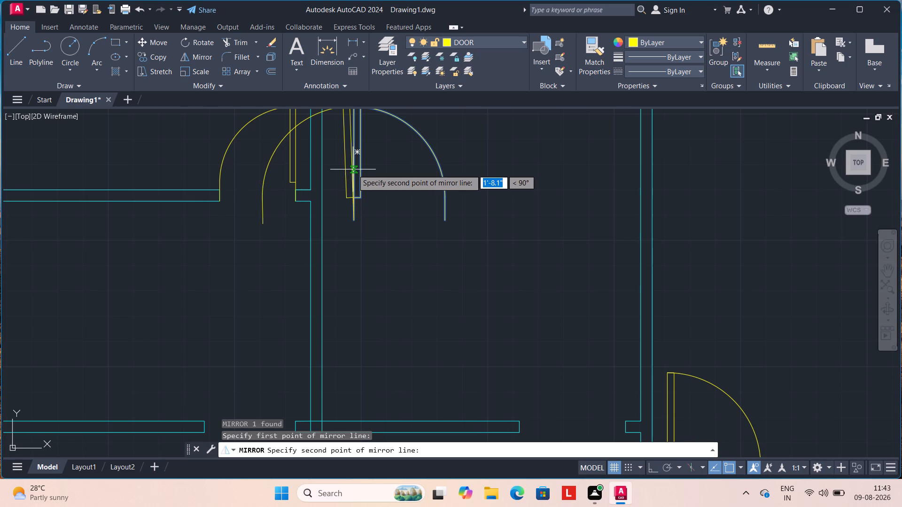
click(354, 169)
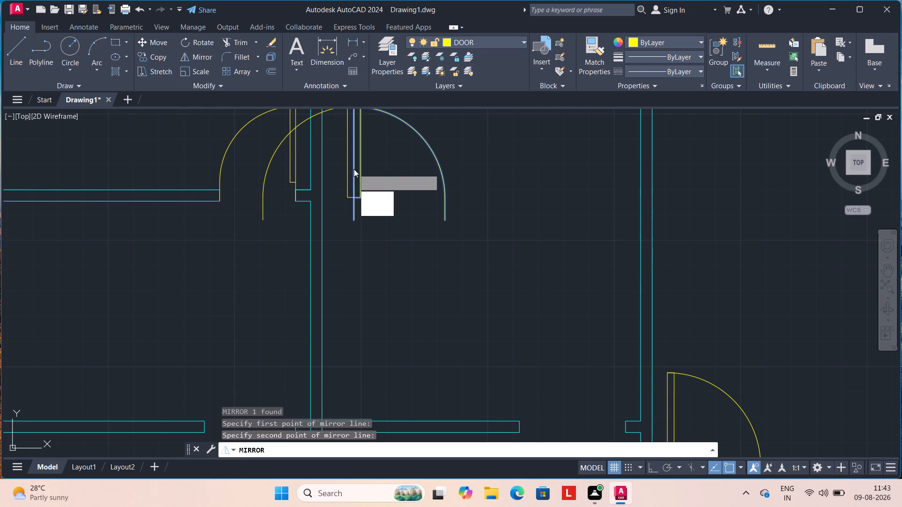
drag(369, 193, 354, 169)
scroll(357, 183, down, 1)
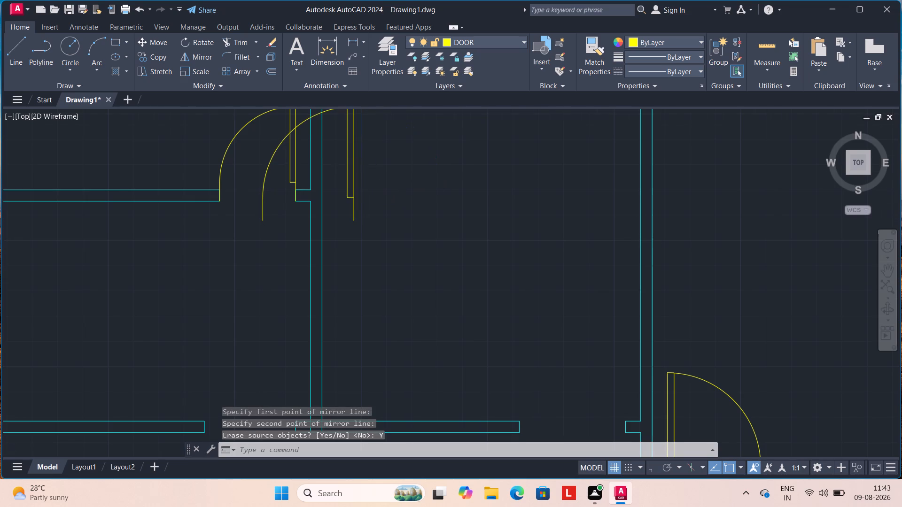
Copy the mirrored door from its hinge-side bottom endpoint to the east jamb's lower corner in the middle north room's south wall opening.
click(355, 189)
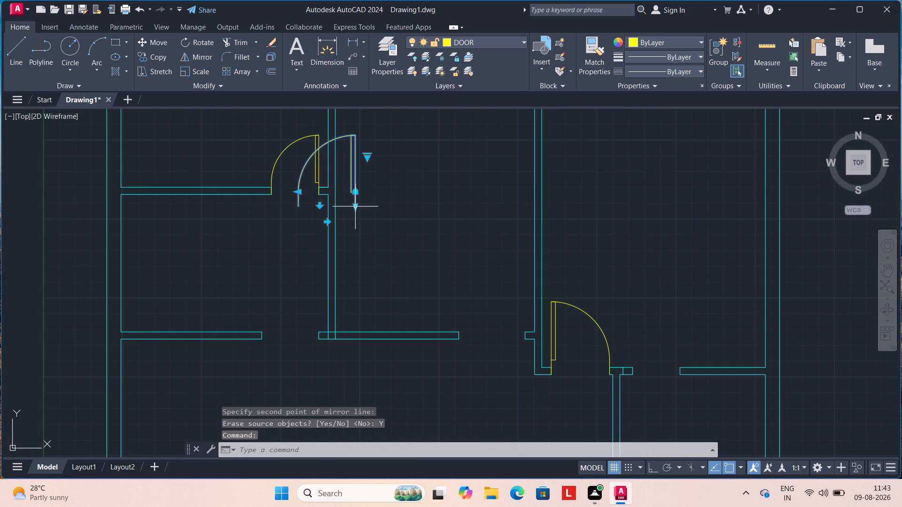
text(CO)
key(Return)
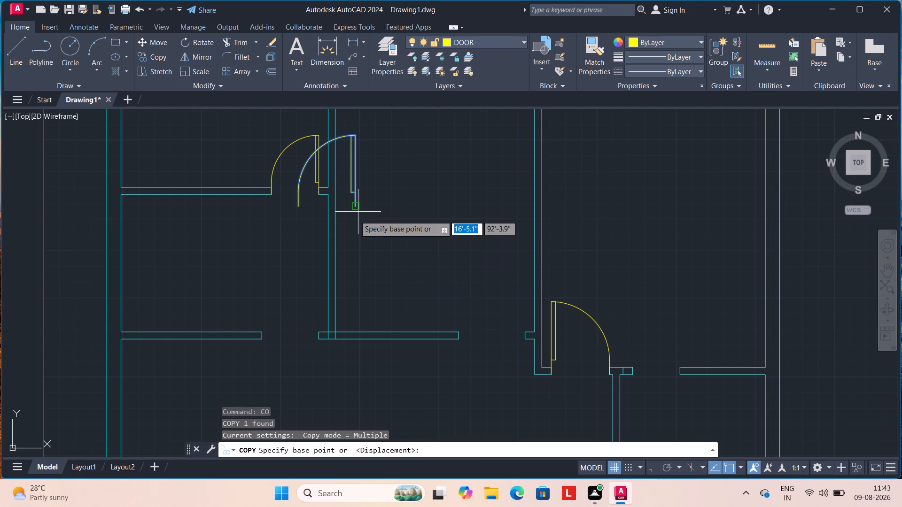
click(355, 207)
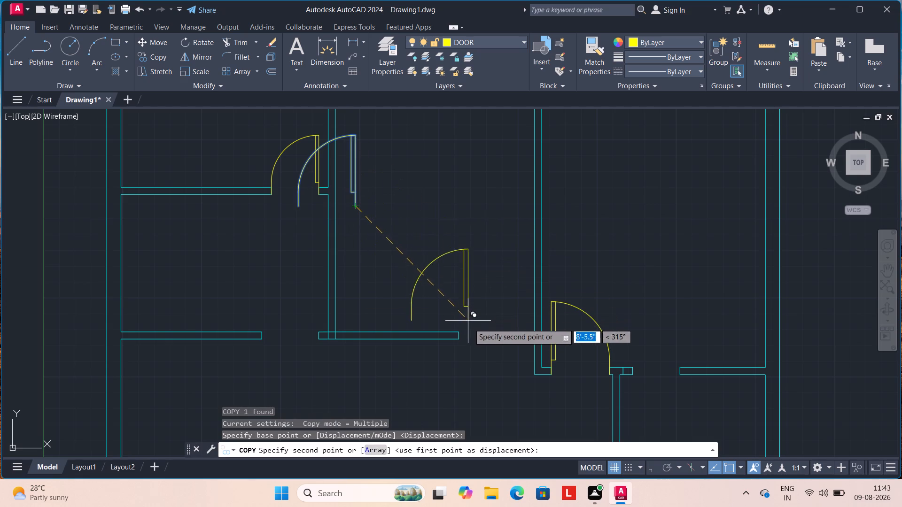
scroll(489, 342, up, 1)
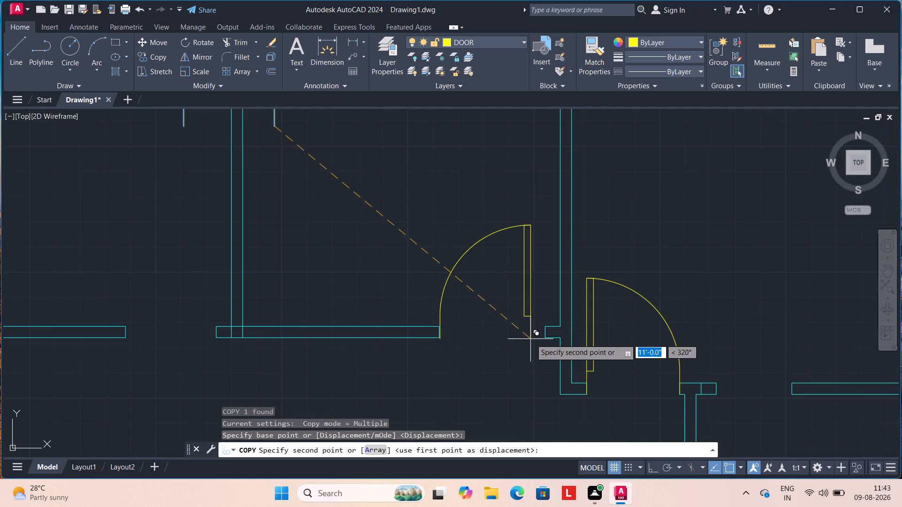
click(543, 337)
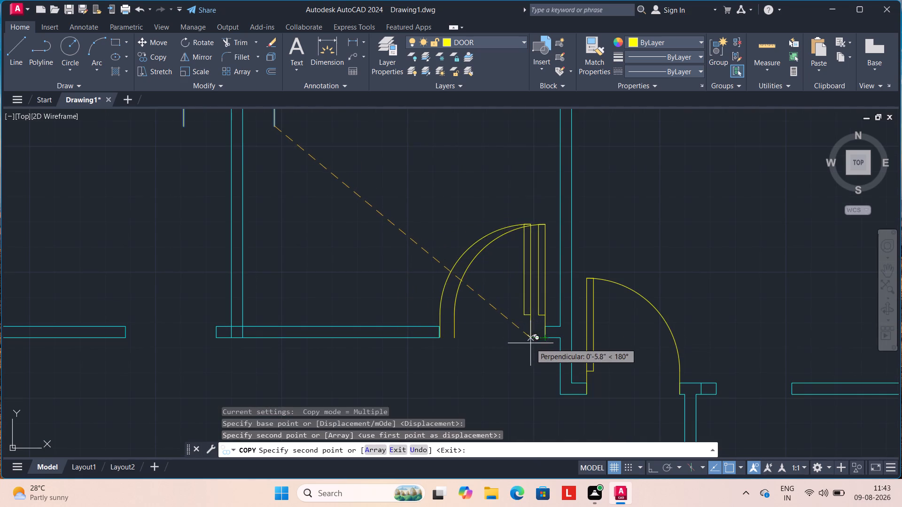
key(Escape)
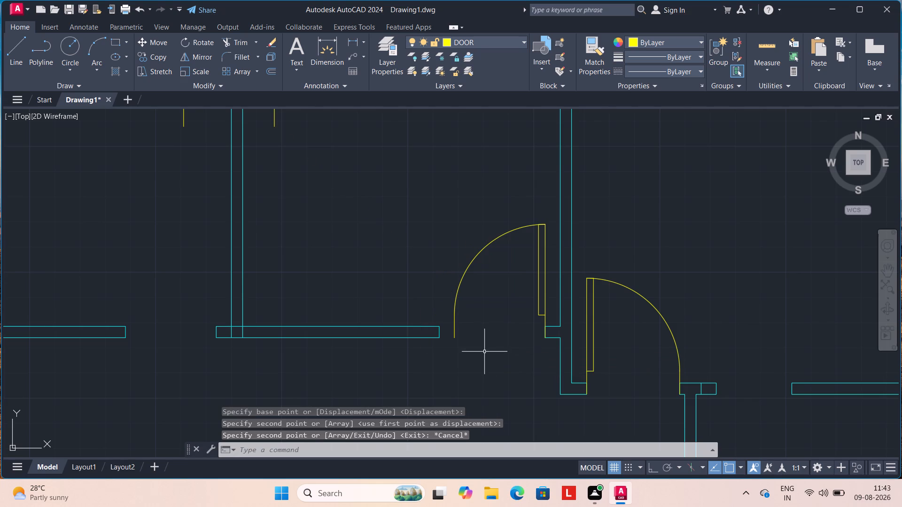
Check the width of the door copied into the middle north room's south opening with a temporary linear dimension between its bottom endpoints.
scroll(483, 351, down, 1)
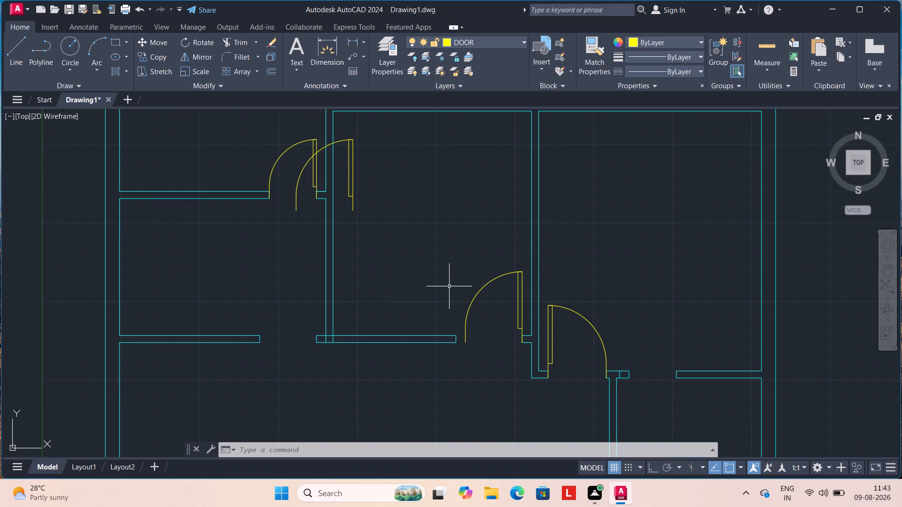
click(364, 40)
click(379, 63)
click(522, 344)
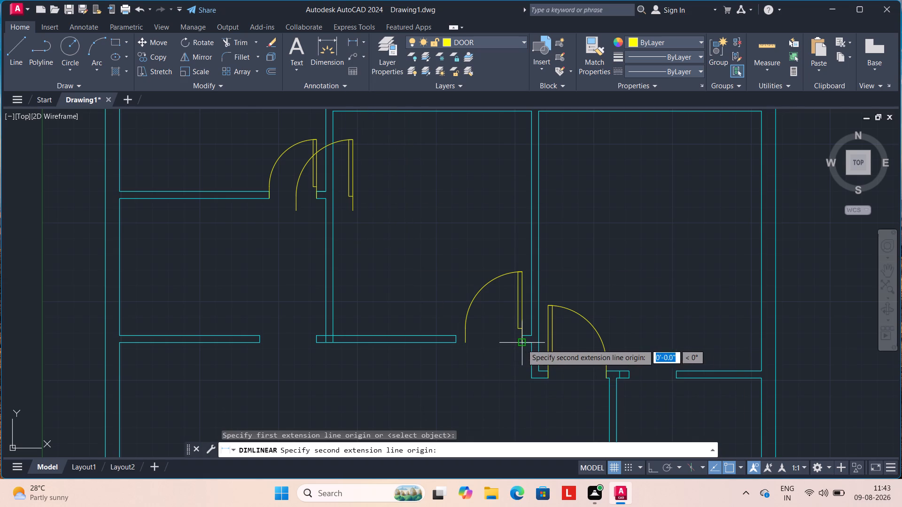
click(465, 344)
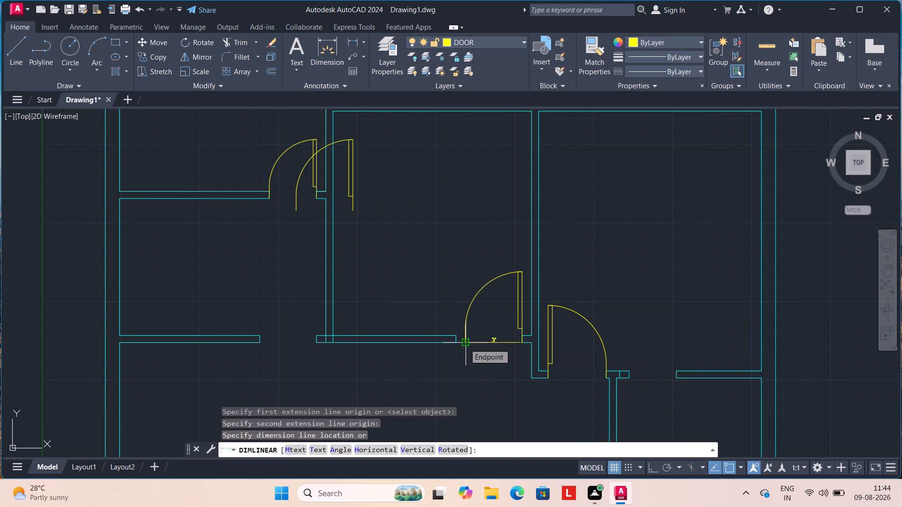
key(Escape)
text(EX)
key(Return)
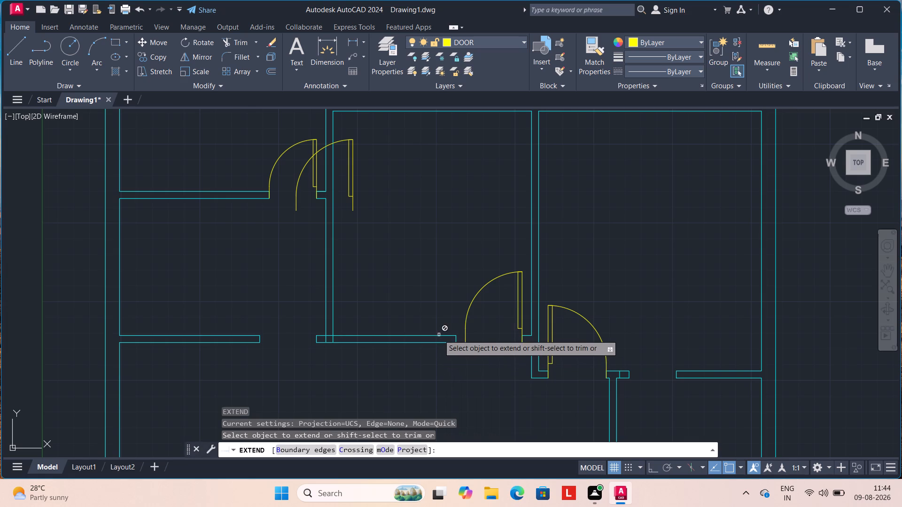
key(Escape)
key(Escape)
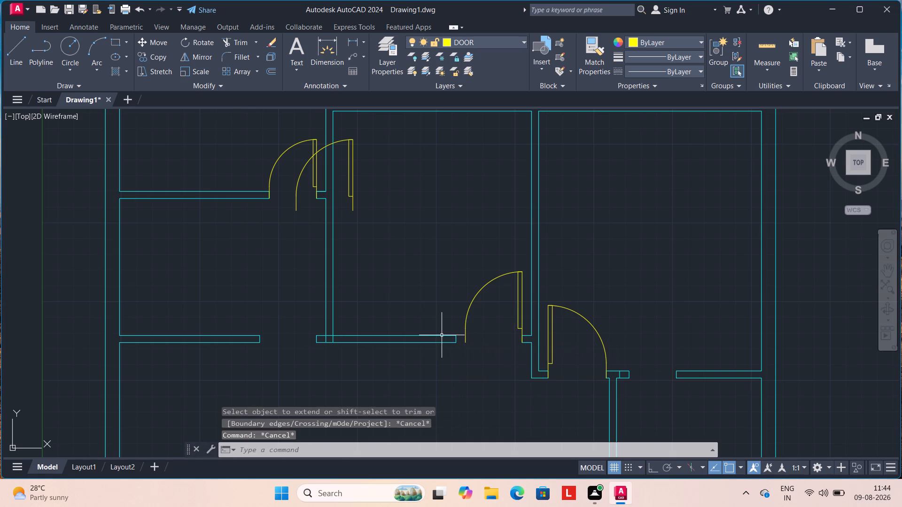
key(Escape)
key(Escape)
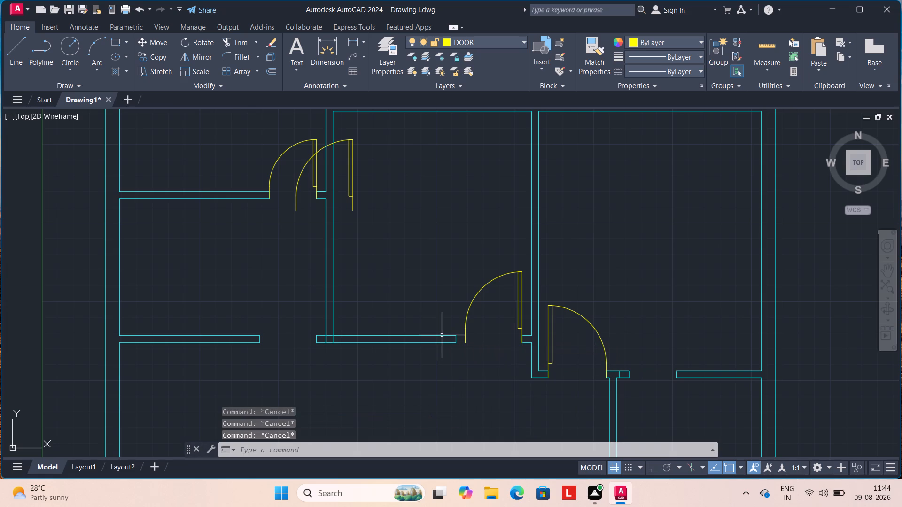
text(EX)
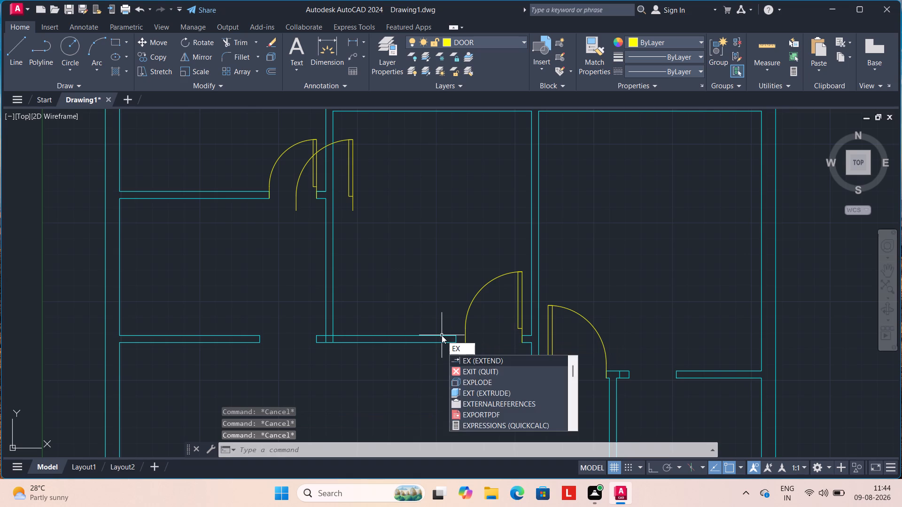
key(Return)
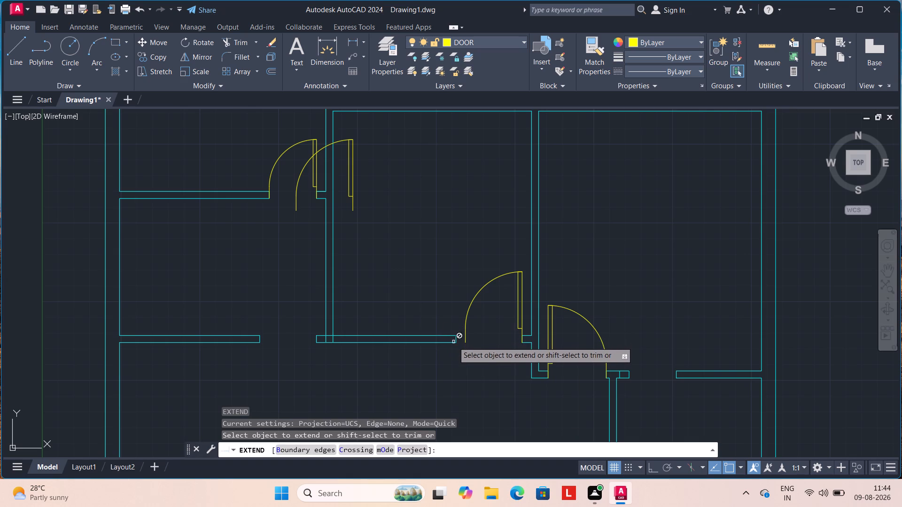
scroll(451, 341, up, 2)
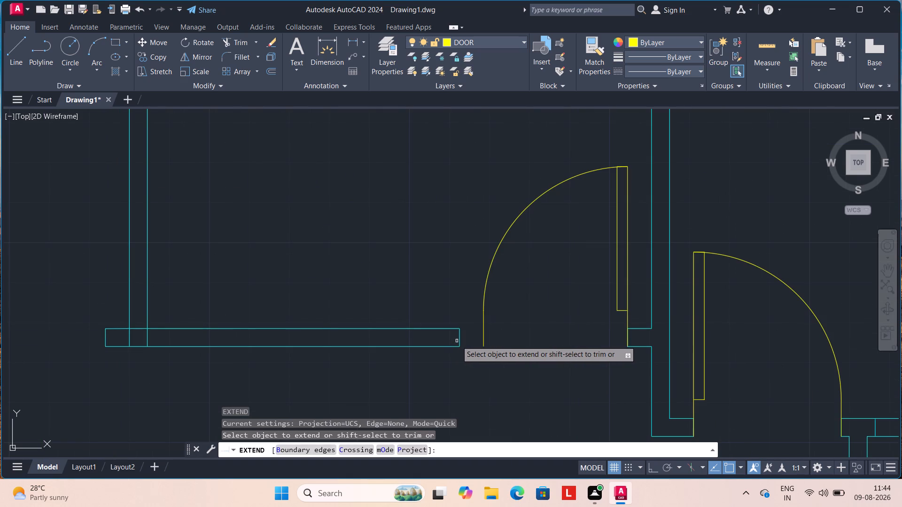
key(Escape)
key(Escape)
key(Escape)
Trim away the short west jamb line closing the wall end at the middle north room's south door opening.
text(TR)
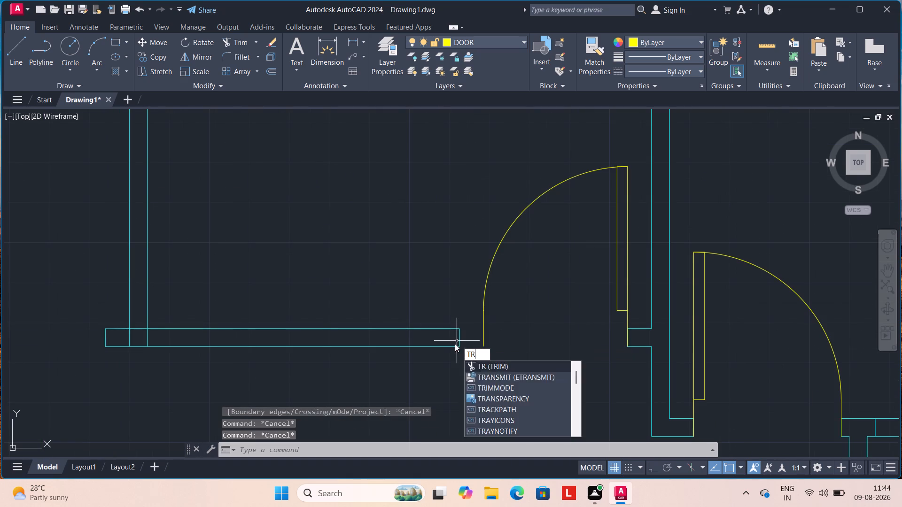
key(Return)
click(461, 338)
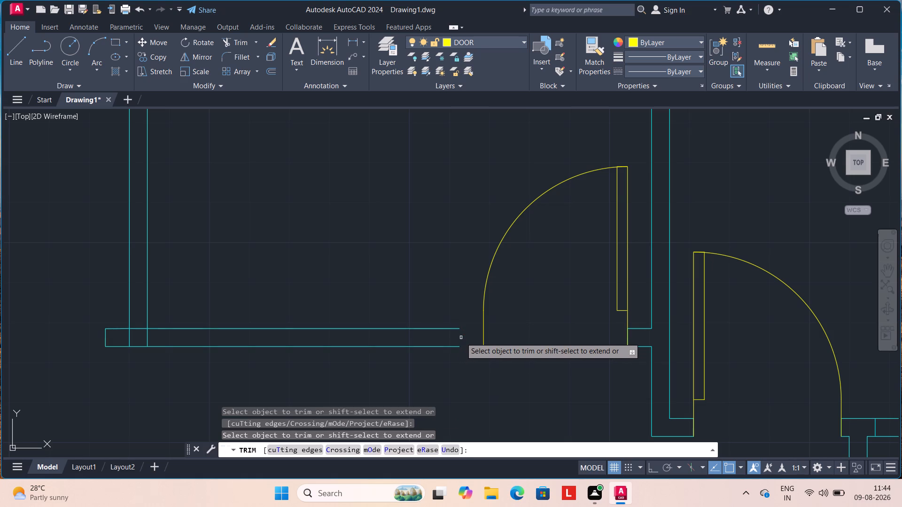
key(Escape)
key(Escape)
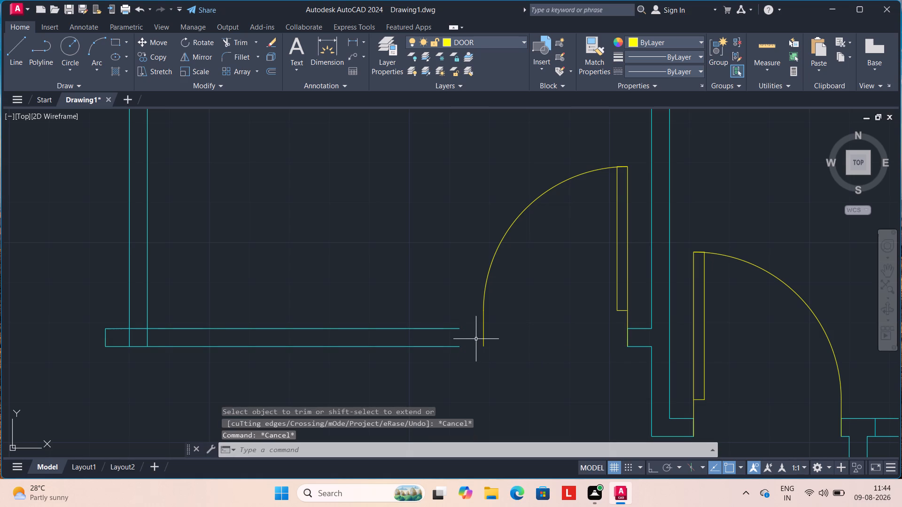
Extend both lines of the middle north room's south wall east to the vertical edge of the door.
text(EX)
key(Return)
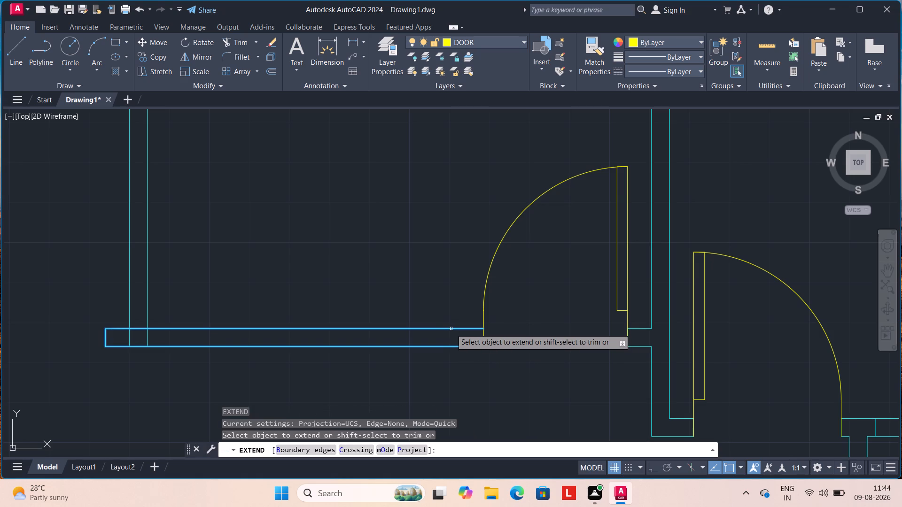
click(451, 329)
click(453, 346)
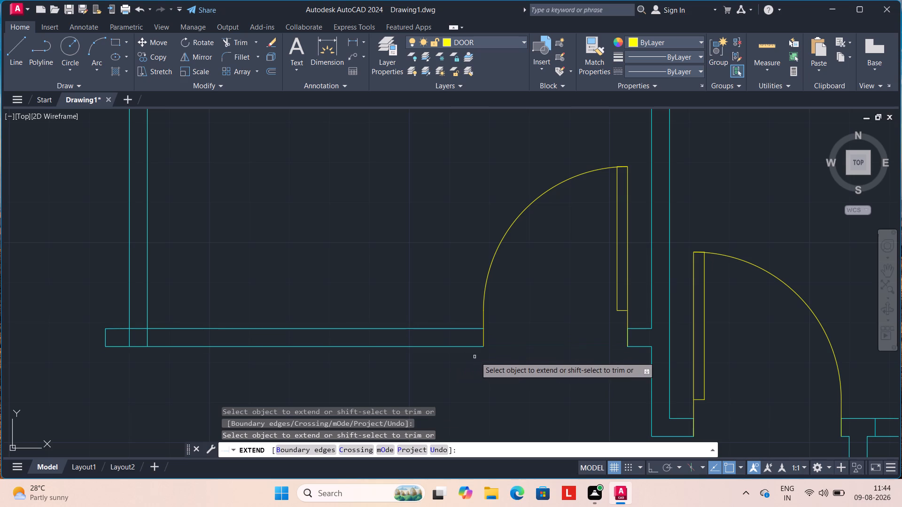
key(Escape)
Draw a jamb line on the WALL layer between the extended wall lines' ends to close the wall at the door's west edge.
scroll(482, 365, up, 2)
key(l)
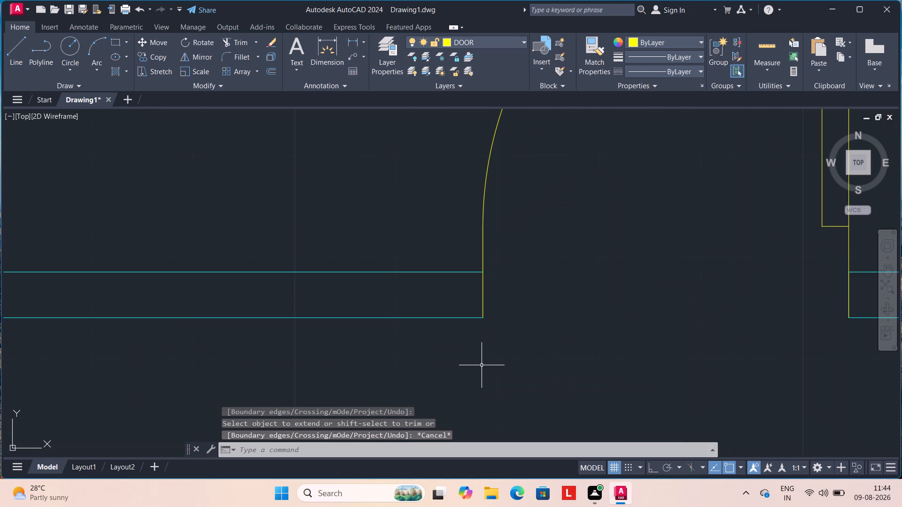
key(Return)
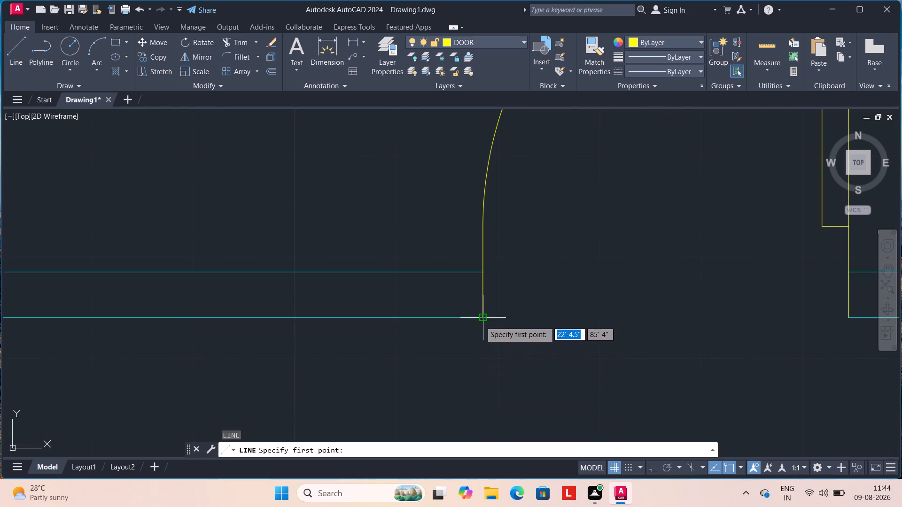
click(525, 42)
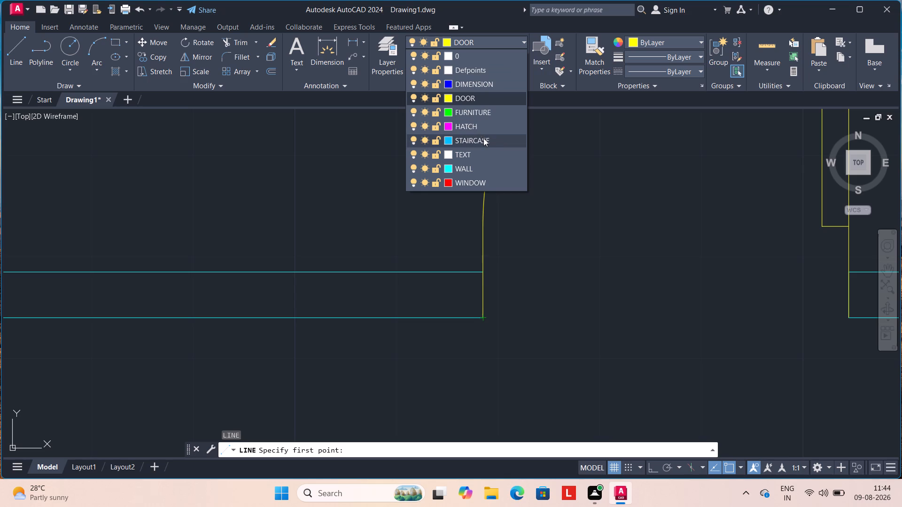
click(476, 166)
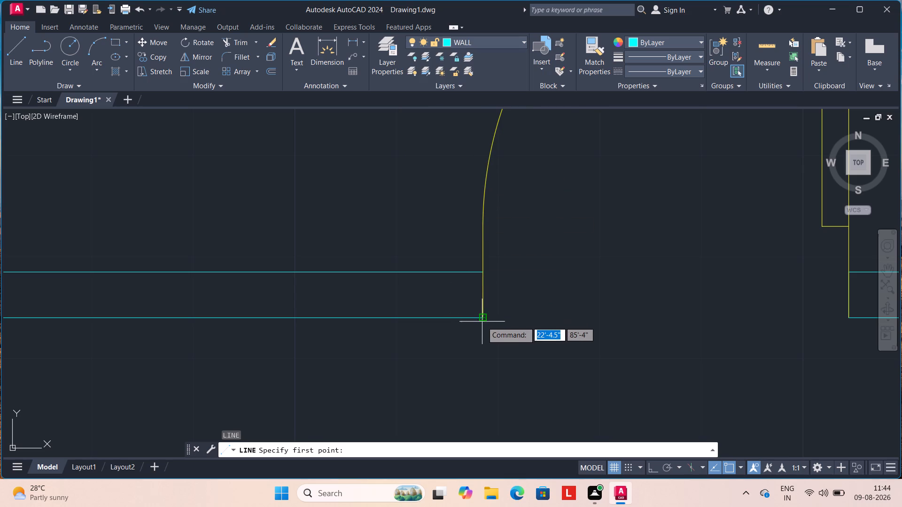
click(482, 321)
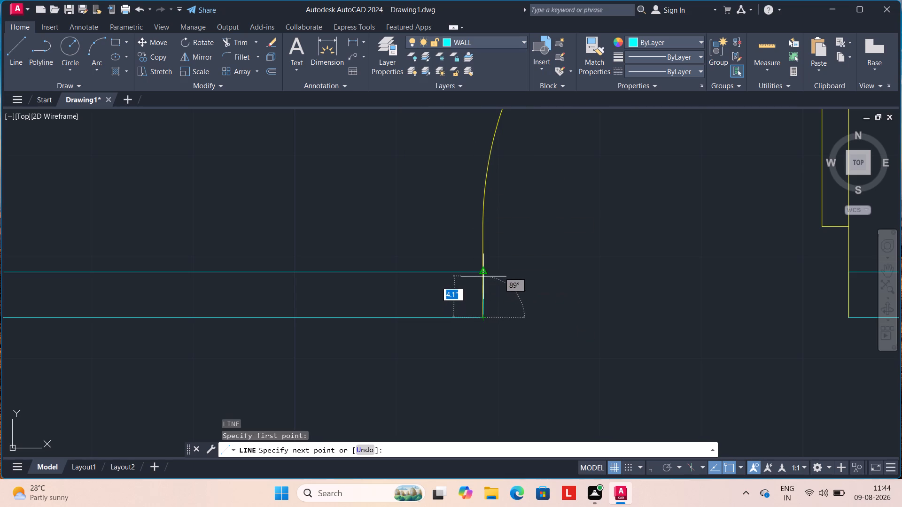
click(483, 277)
key(Escape)
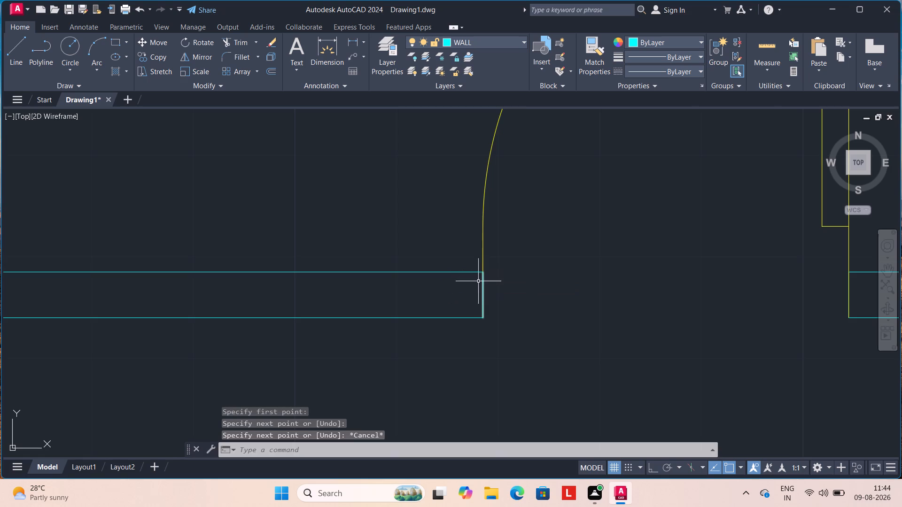
Move the loose door overlapping the northwest room's door east into the clear floor area of the middle north room.
scroll(471, 292, down, 1)
scroll(416, 314, down, 1)
scroll(367, 345, down, 2)
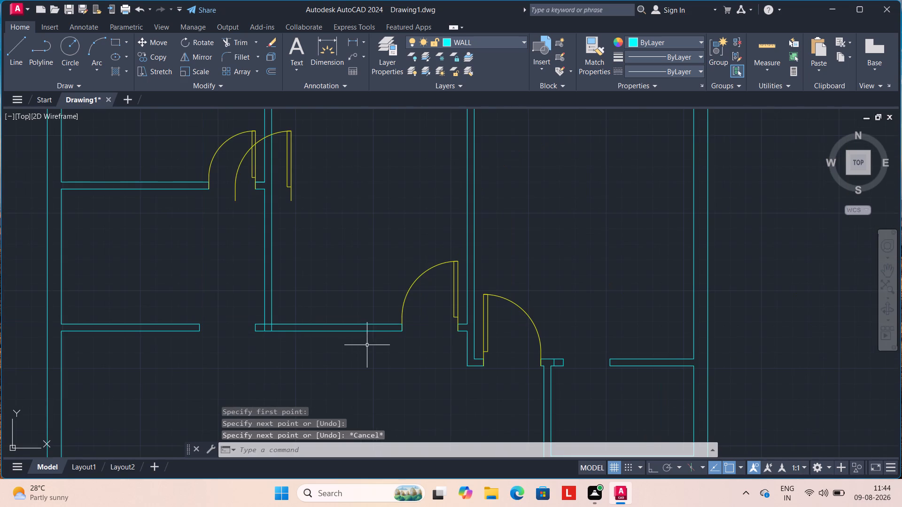
middle_drag(222, 358, 280, 310)
key(Escape)
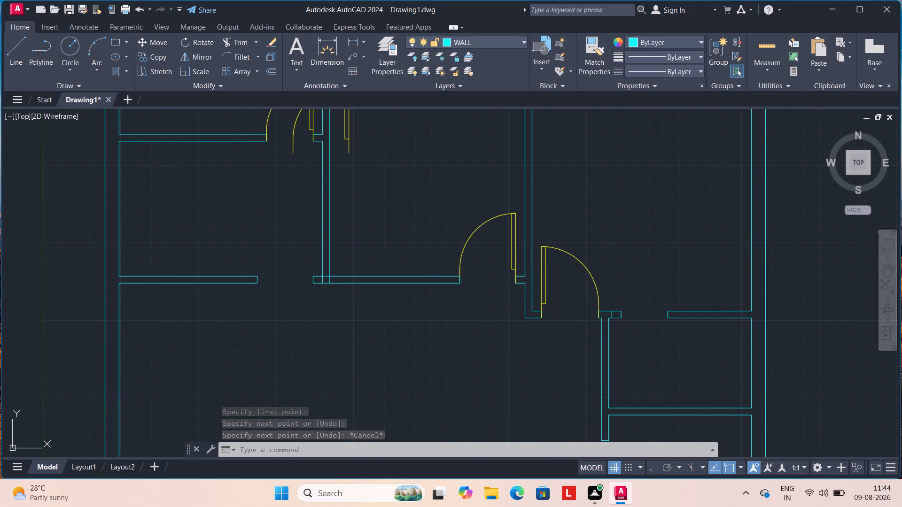
key(Escape)
key(Escape)
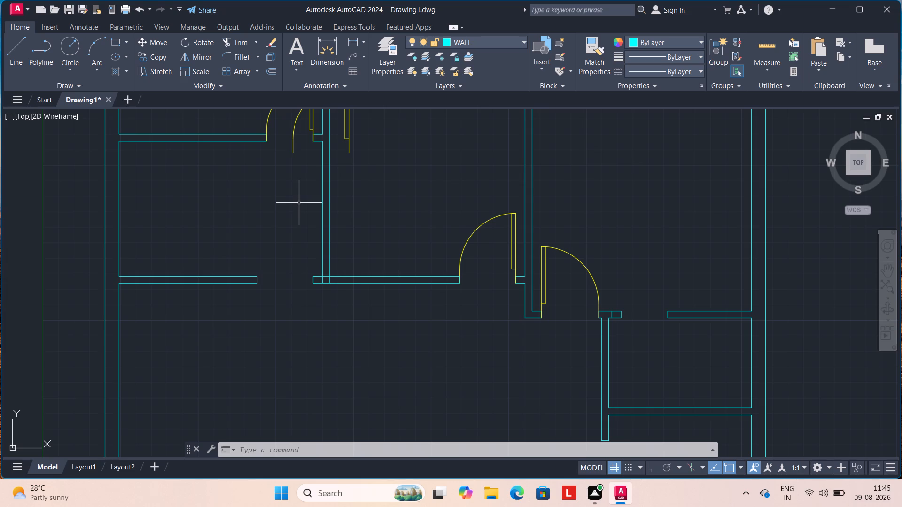
scroll(296, 194, down, 1)
middle_drag(285, 158, 271, 233)
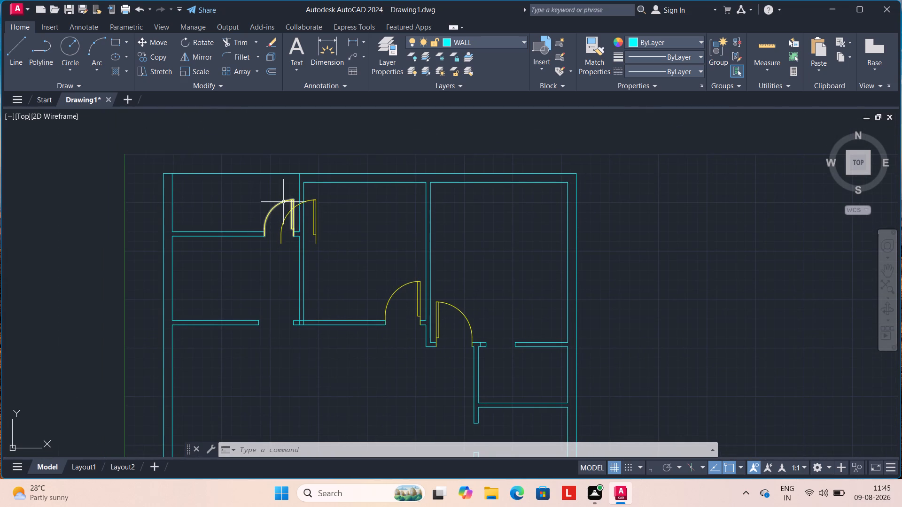
click(315, 207)
key(m)
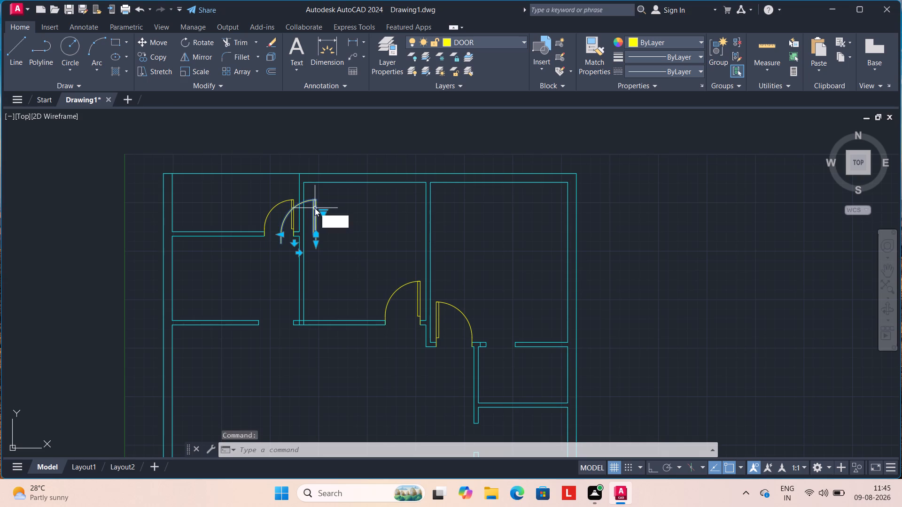
key(Return)
drag(312, 209, 327, 208)
click(361, 208)
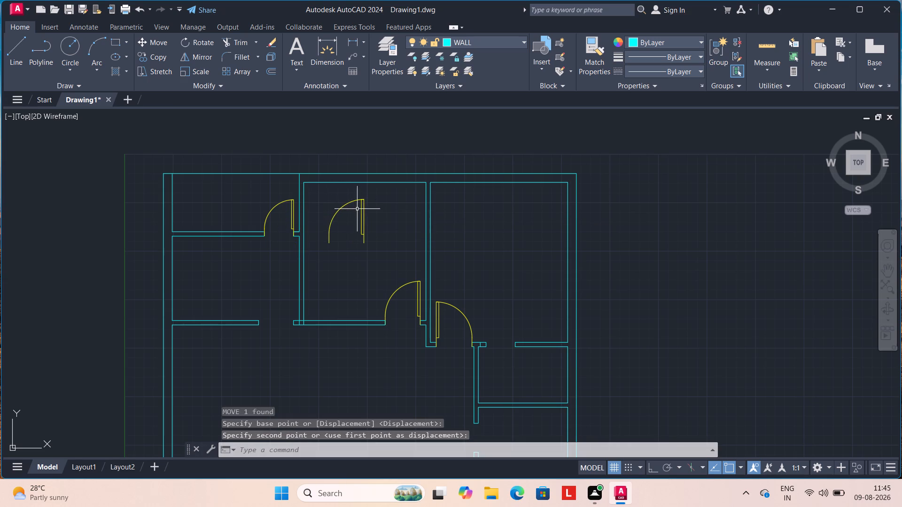
key(Escape)
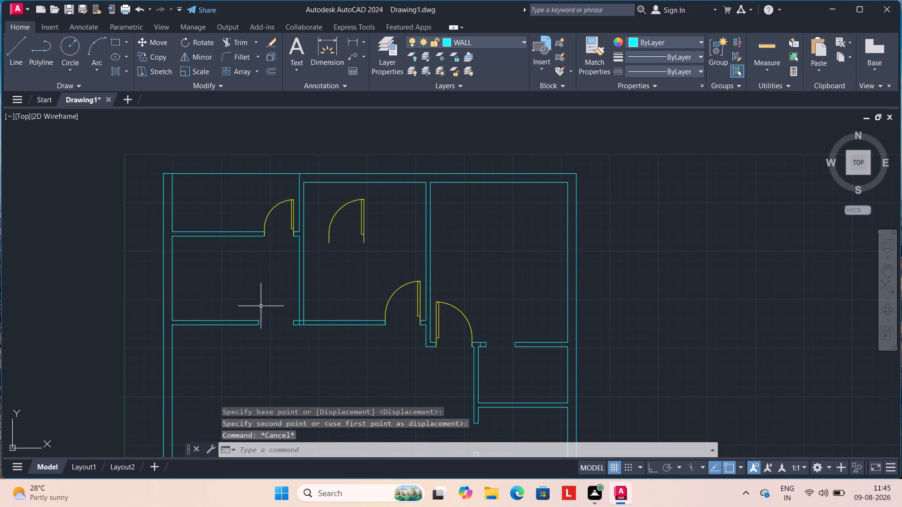
Copy the northwest room's door into the room directly south of it, just above that room's south wall opening.
scroll(253, 361, up, 2)
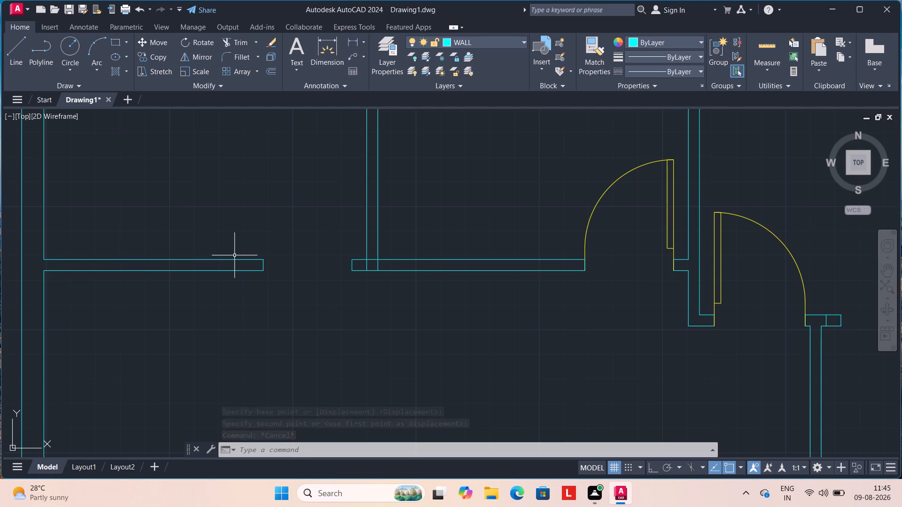
scroll(256, 226, down, 2)
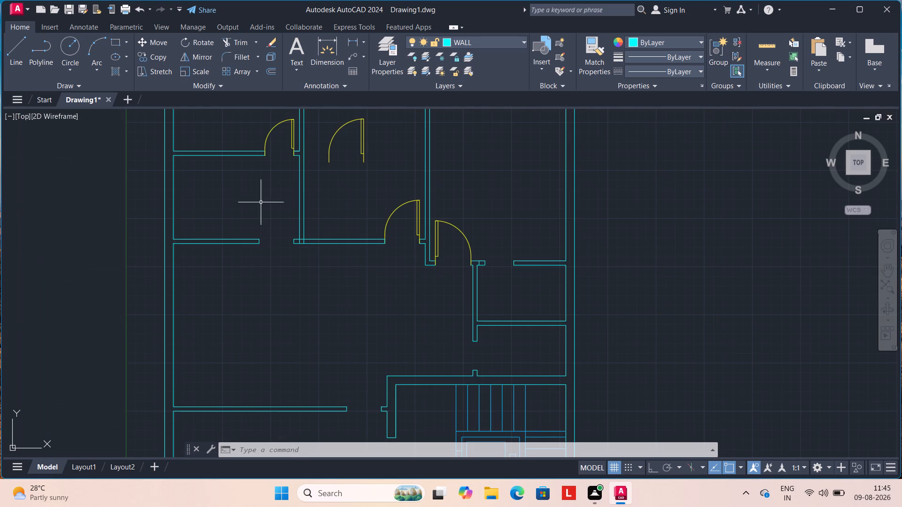
click(275, 125)
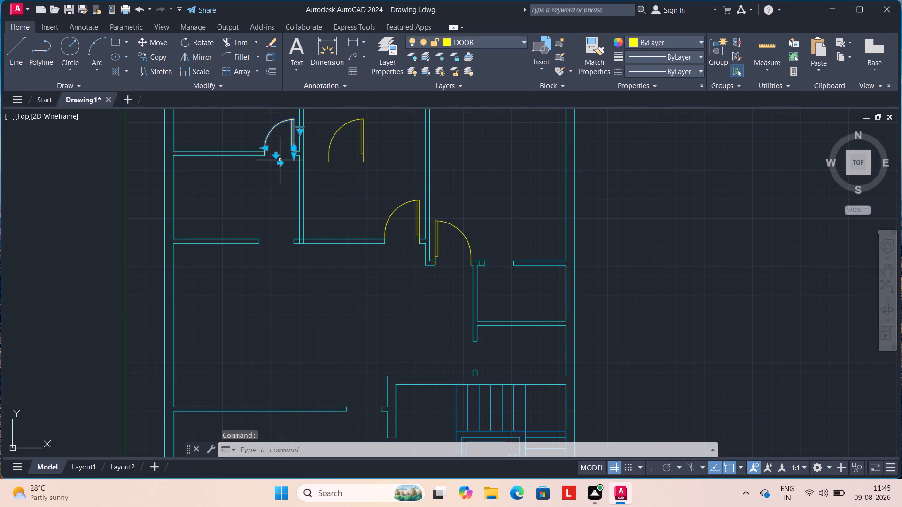
text(CO)
key(Return)
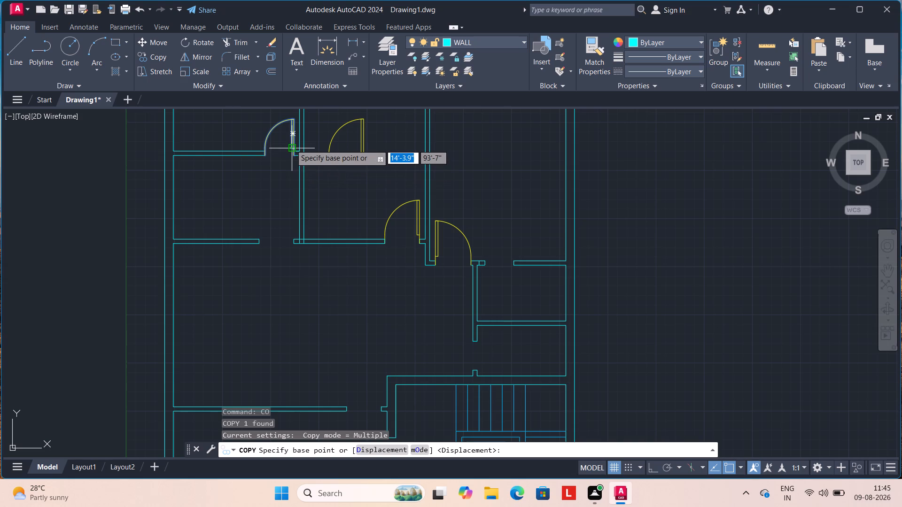
click(290, 150)
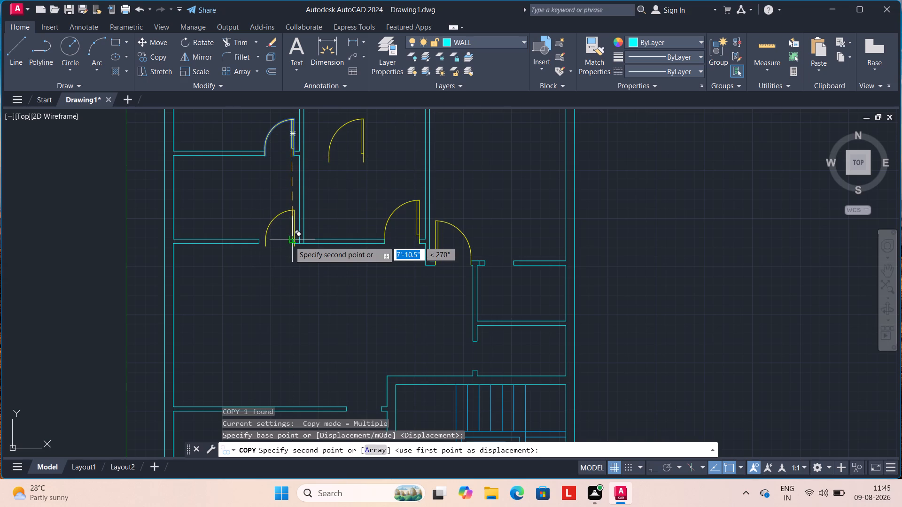
click(280, 218)
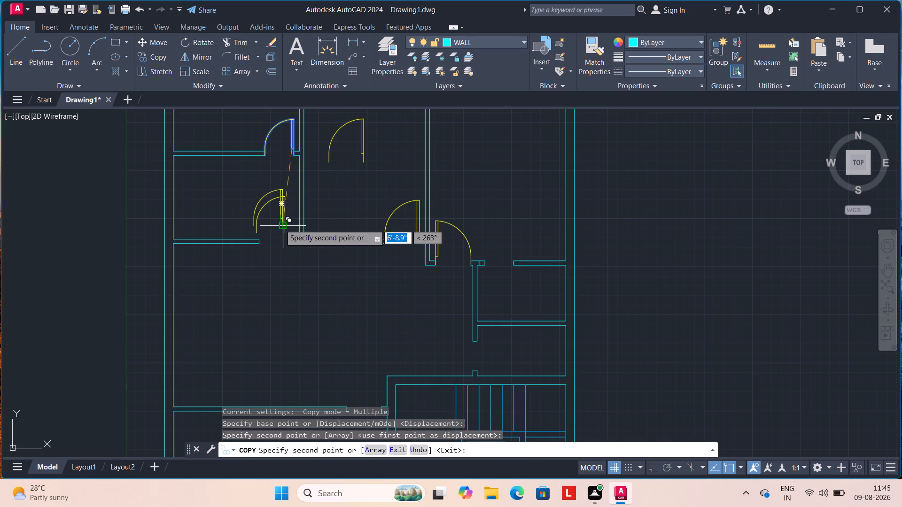
key(Escape)
Copy the loose door from its lower hinge-side end onto the lower east corner of the south wall opening.
scroll(280, 220, up, 2)
click(284, 209)
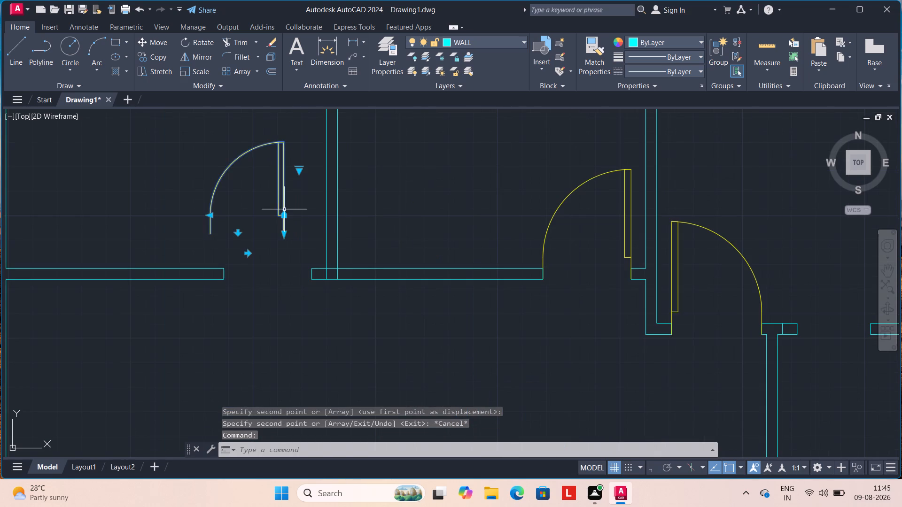
text(CO)
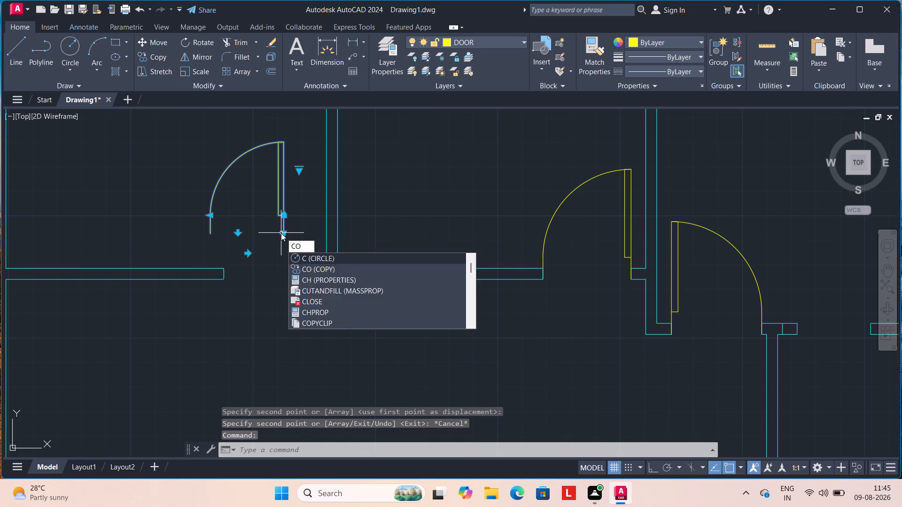
key(Return)
click(282, 233)
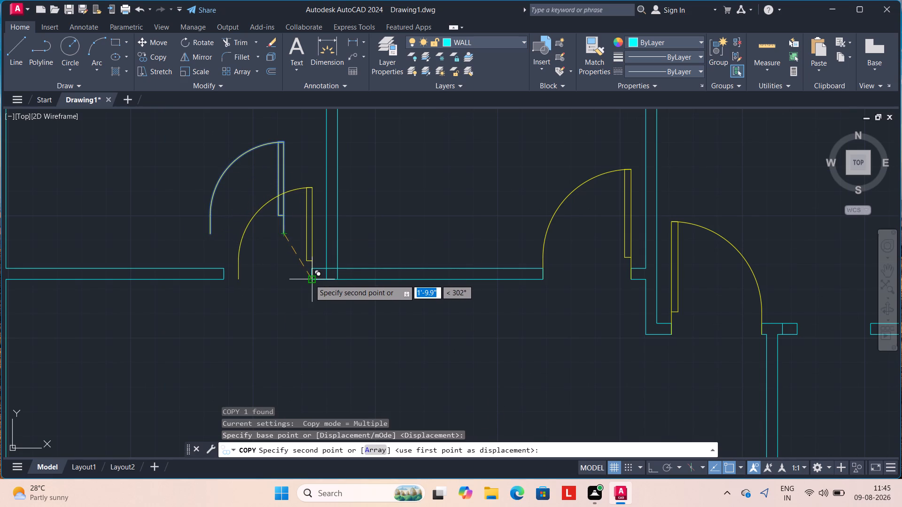
click(310, 279)
key(Escape)
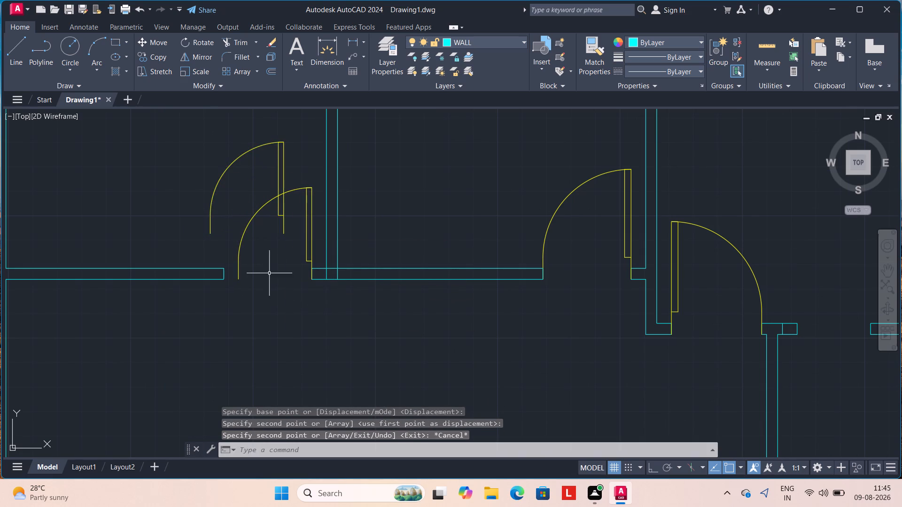
Trim away the short jamb line closing the wall end on the west side of that south opening.
scroll(262, 271, up, 1)
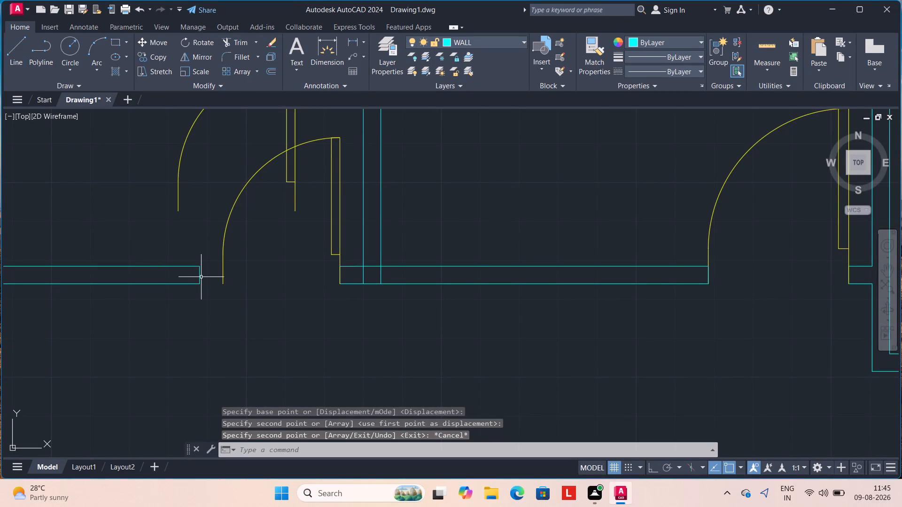
text(TR)
key(Return)
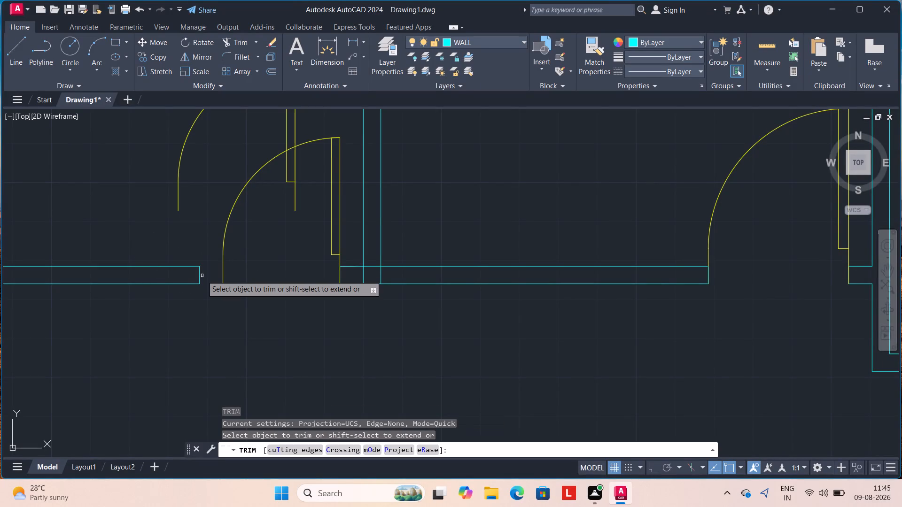
click(200, 276)
key(Escape)
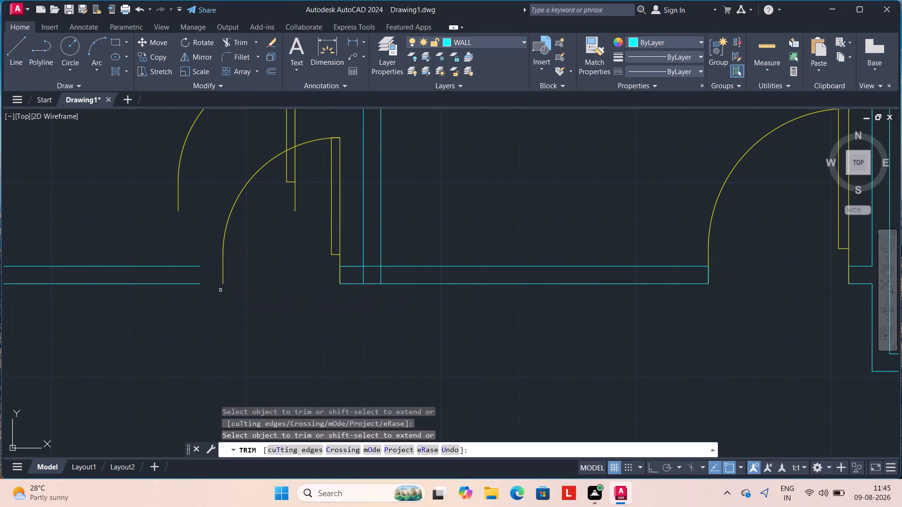
Extend both lines of the south wall east to the vertical edge of the newly placed door.
text(EX)
key(Return)
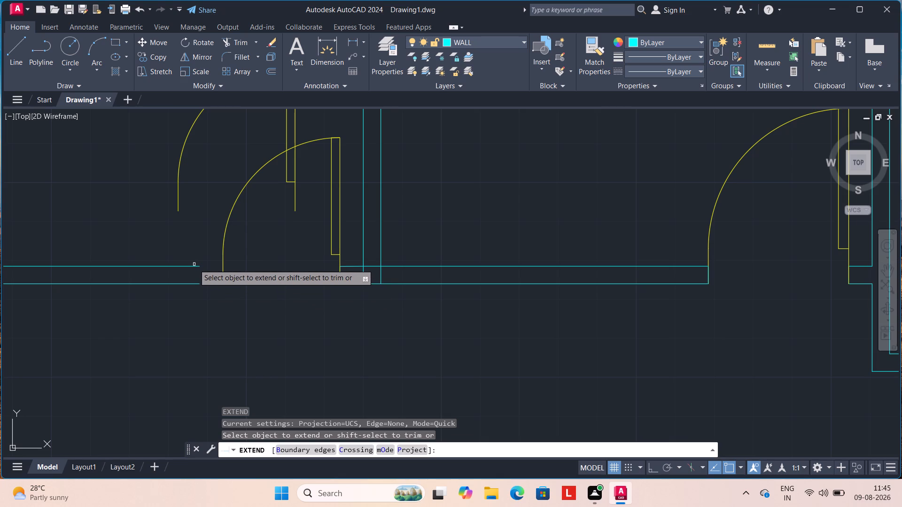
click(194, 267)
click(198, 285)
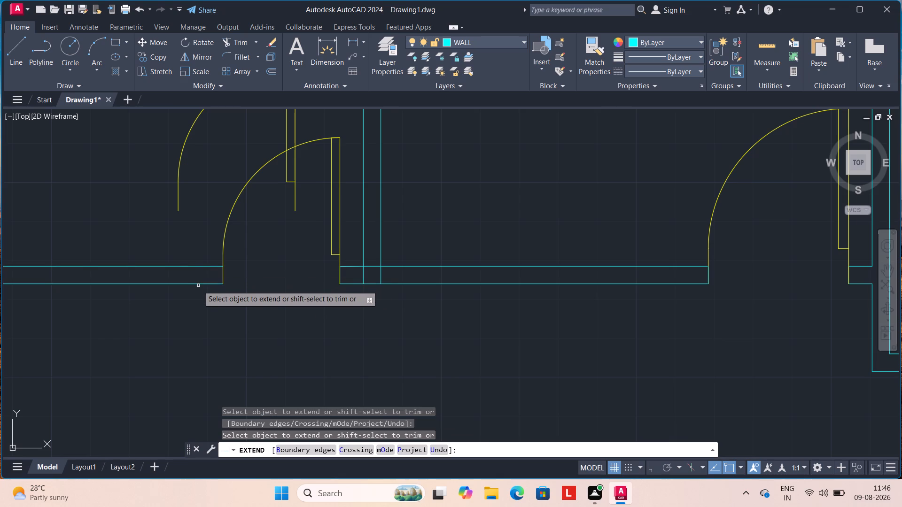
key(Escape)
key(Escape)
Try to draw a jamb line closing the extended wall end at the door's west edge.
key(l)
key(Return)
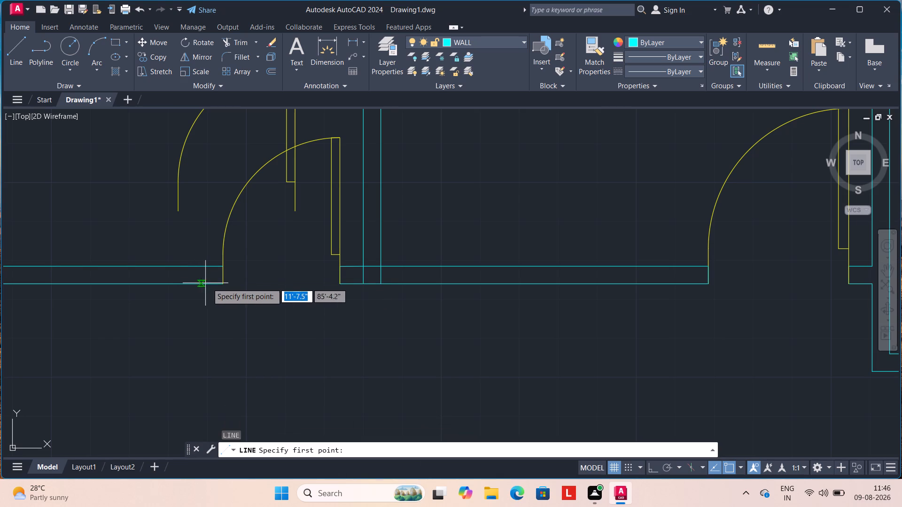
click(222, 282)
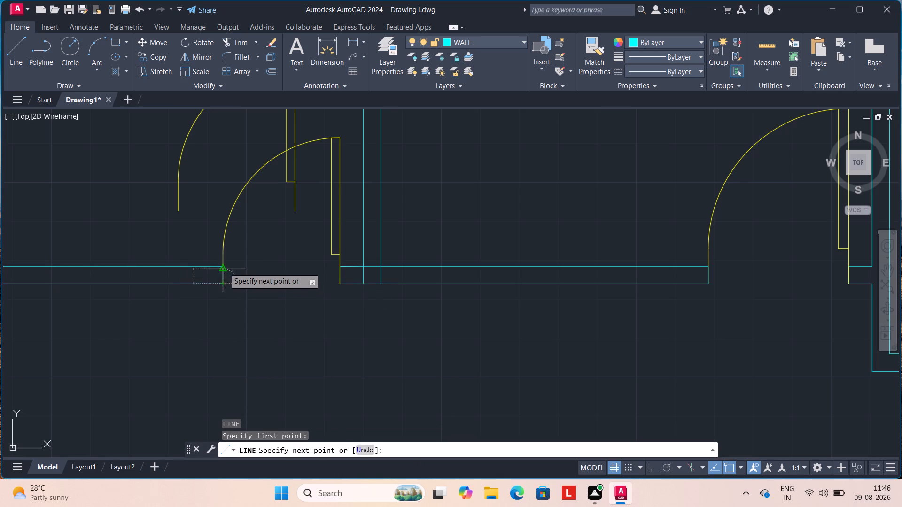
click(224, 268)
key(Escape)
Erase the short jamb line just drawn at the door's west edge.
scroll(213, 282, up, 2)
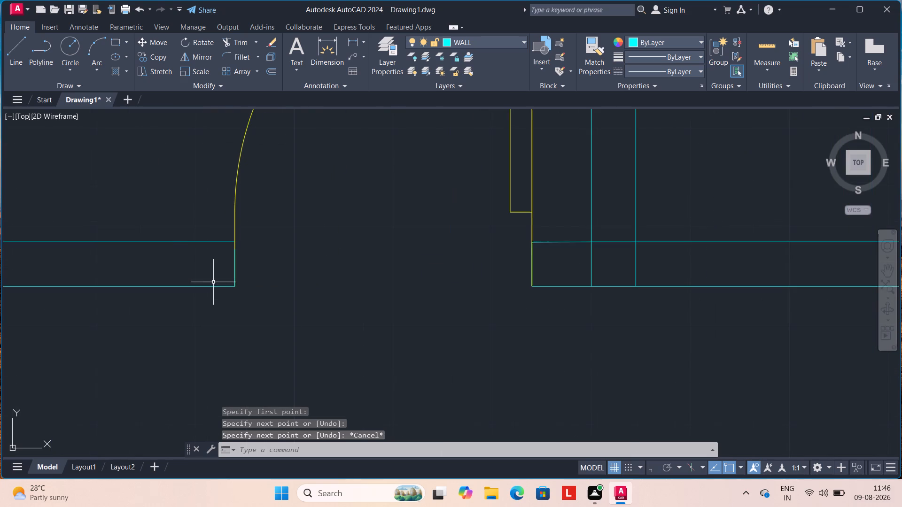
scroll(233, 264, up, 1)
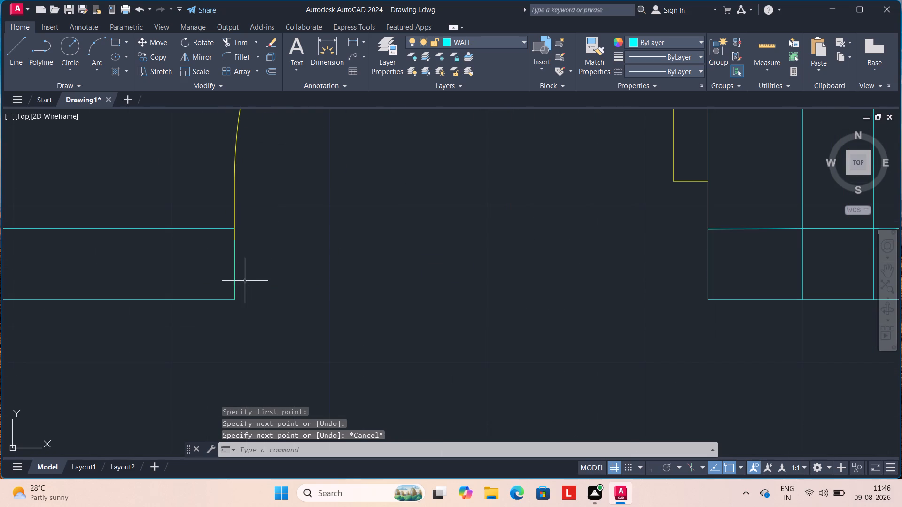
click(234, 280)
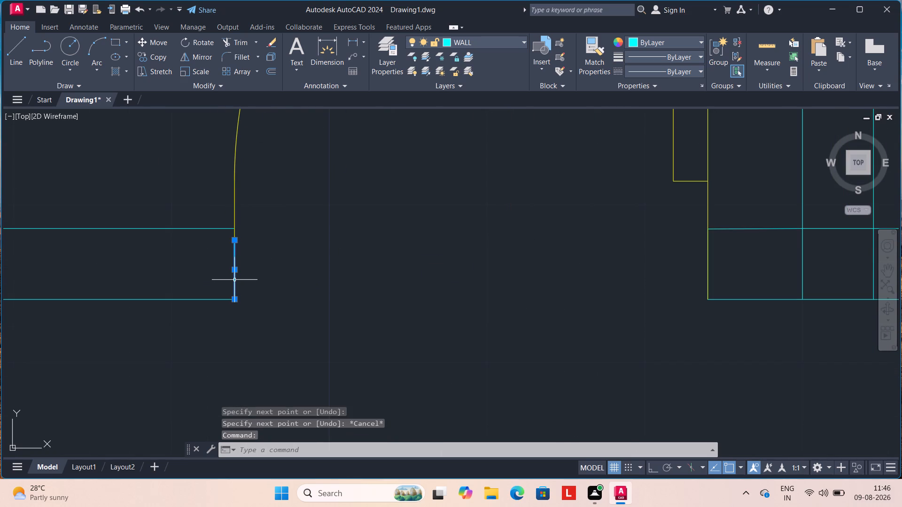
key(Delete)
Draw a jamb line on the WALL layer between the ends of the extended wall lines at the door's west edge.
key(l)
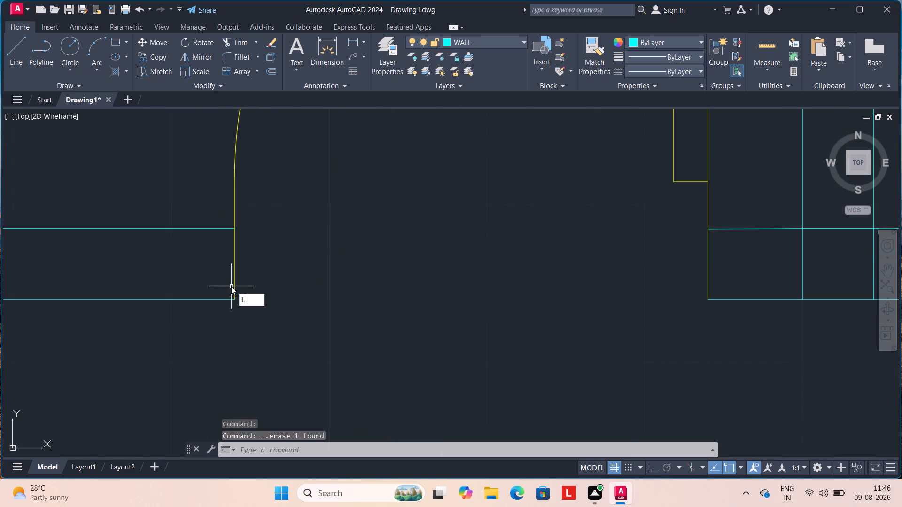
key(Return)
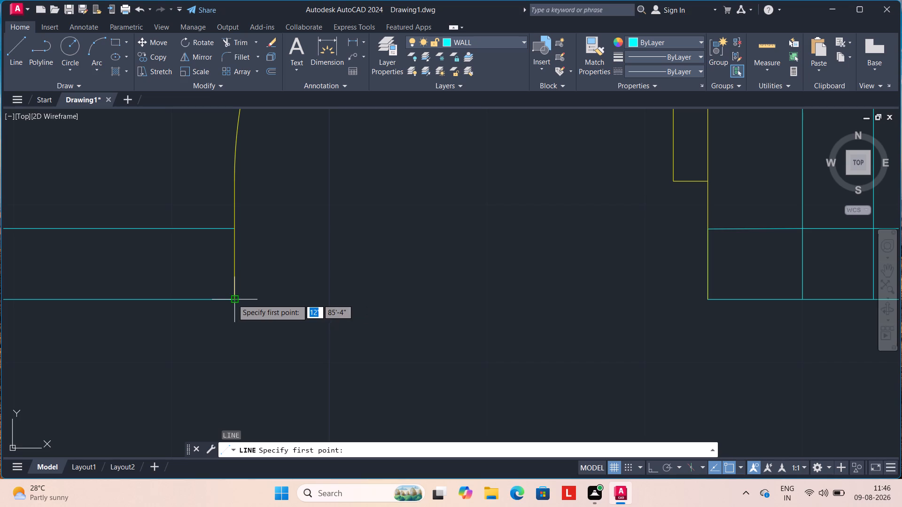
click(233, 299)
click(233, 231)
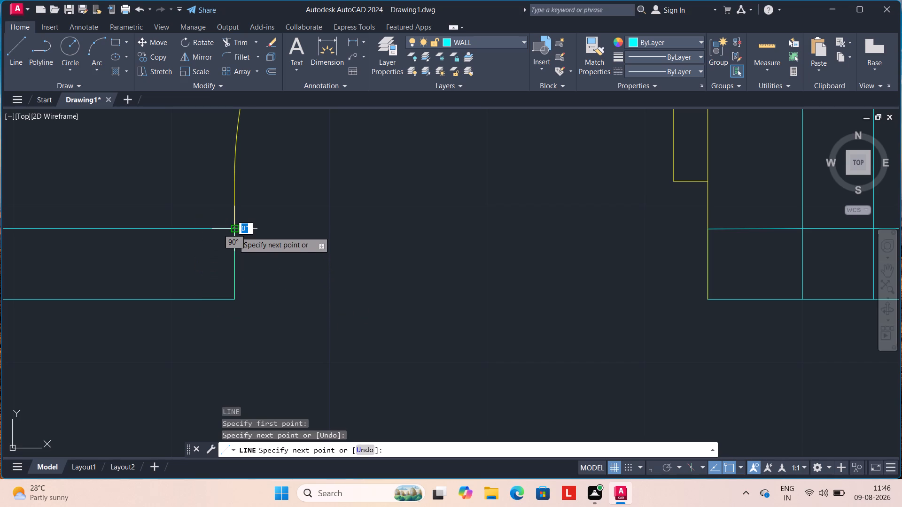
key(Escape)
Move the loose door overlapping the newly placed door into the clear floor of the large central room to the south.
scroll(235, 241, down, 4)
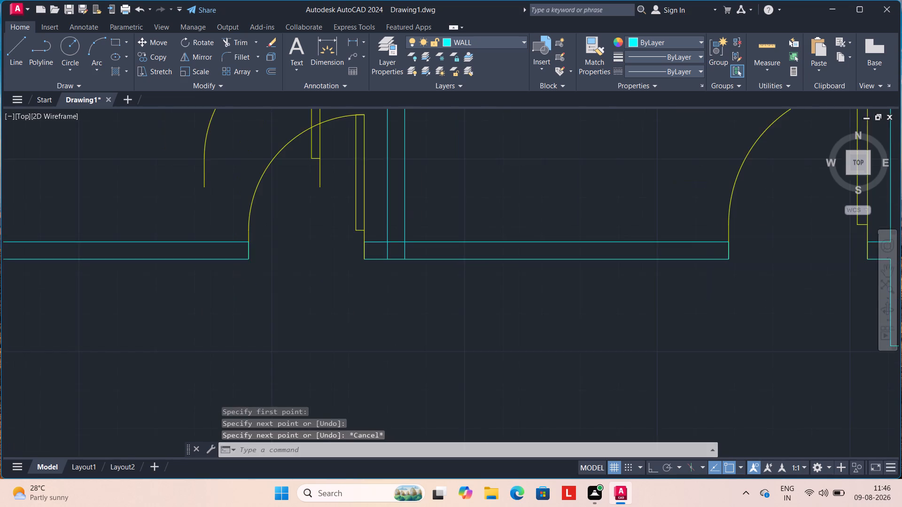
scroll(273, 268, down, 1)
scroll(266, 312, down, 1)
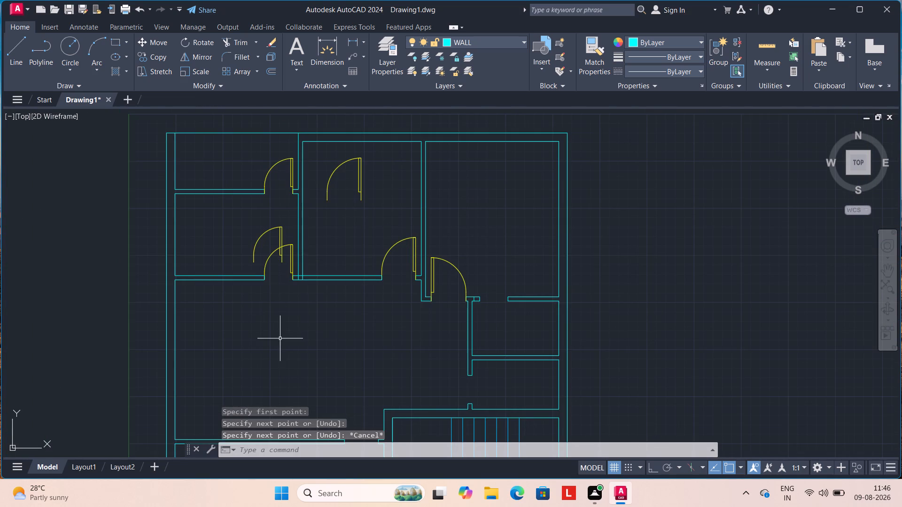
middle_drag(280, 338, 255, 267)
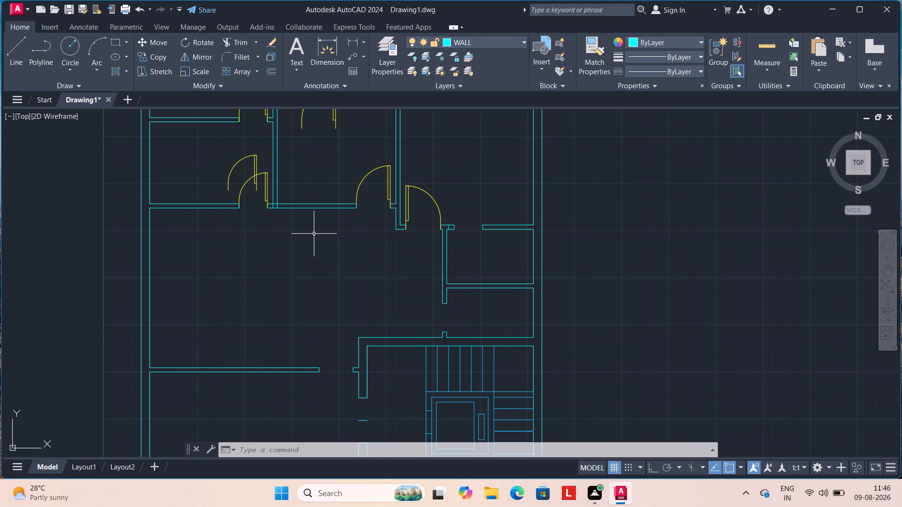
click(254, 161)
key(m)
key(Return)
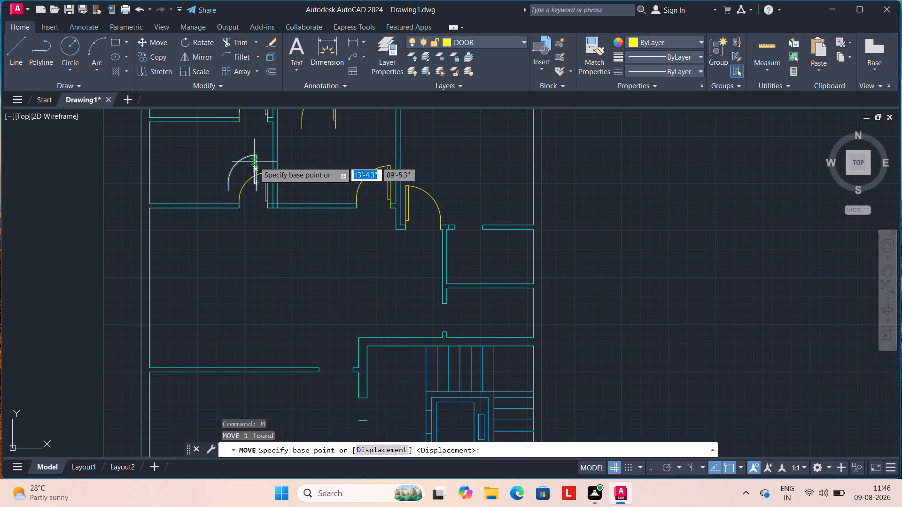
drag(254, 161, 256, 169)
click(329, 256)
key(Escape)
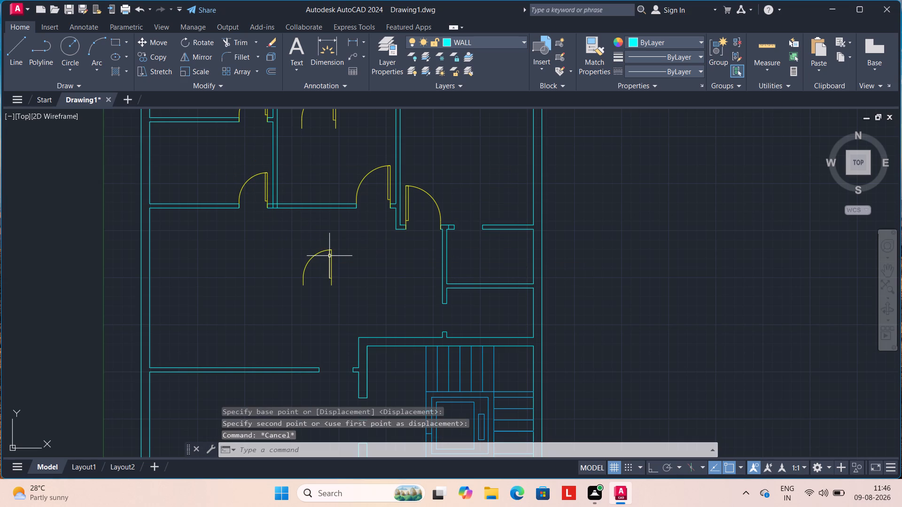
Flip the loose door in the central room vertically so that it swings south.
click(331, 262)
click(315, 281)
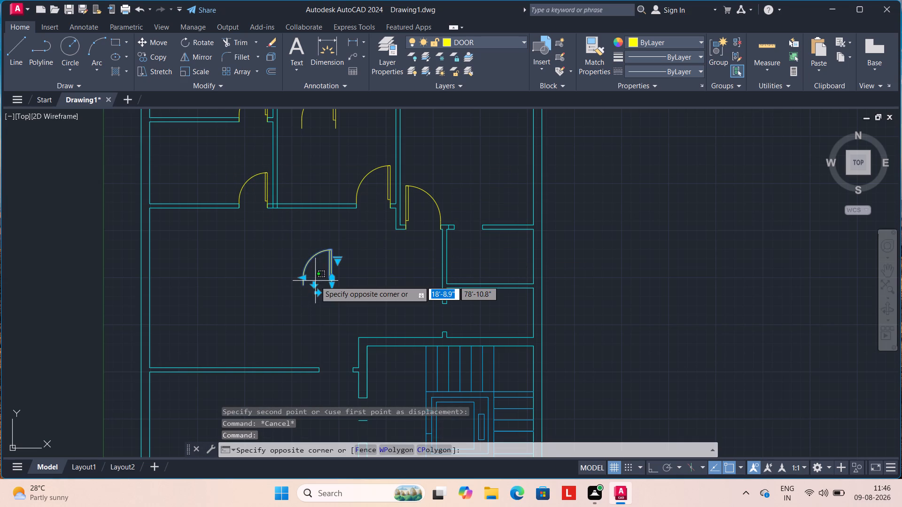
click(315, 284)
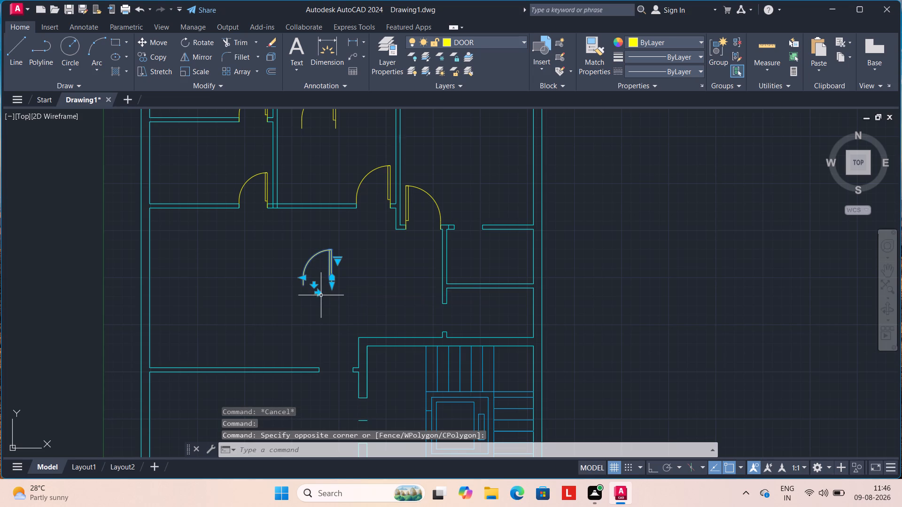
click(320, 292)
click(304, 280)
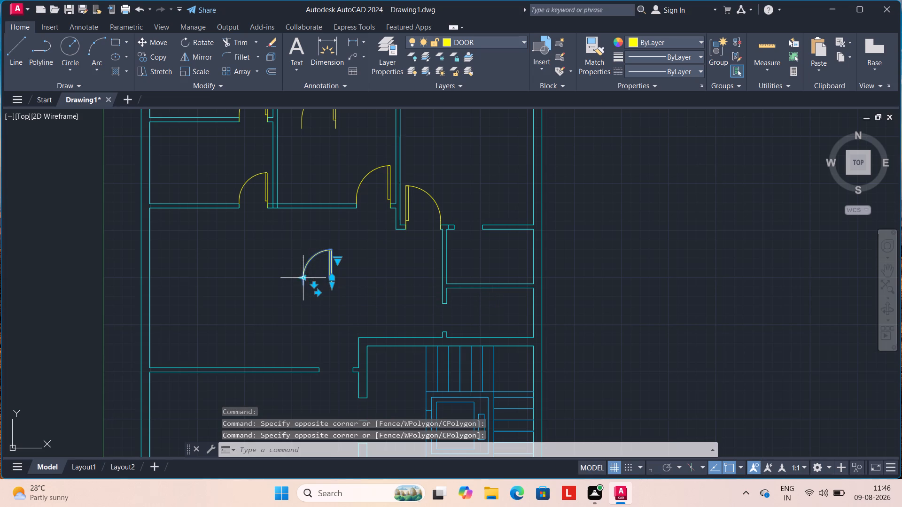
click(314, 284)
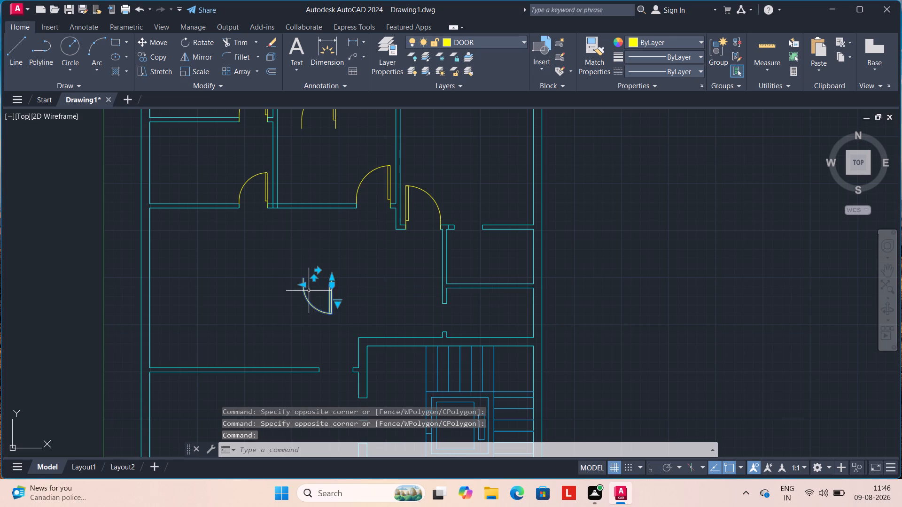
key(Escape)
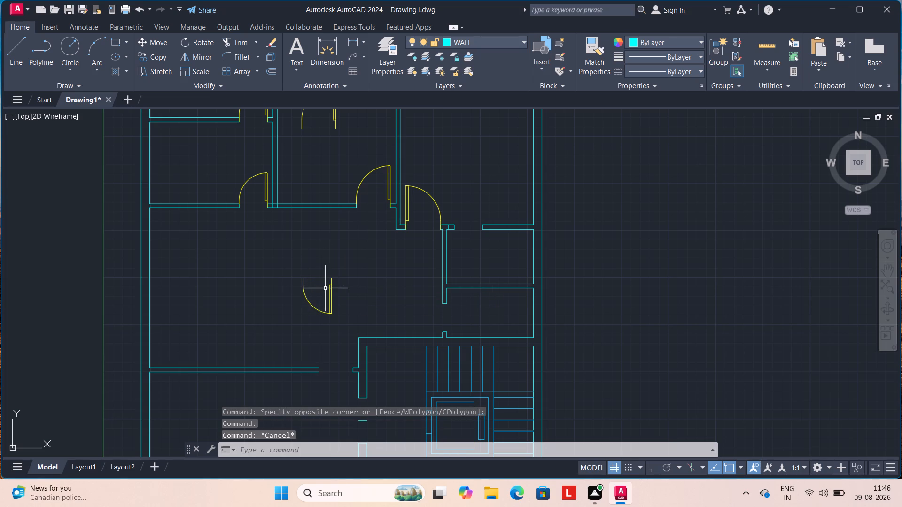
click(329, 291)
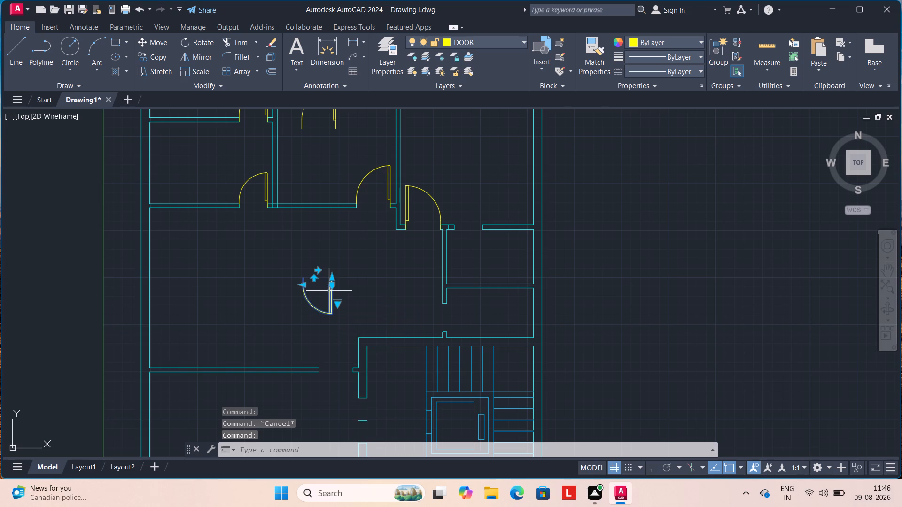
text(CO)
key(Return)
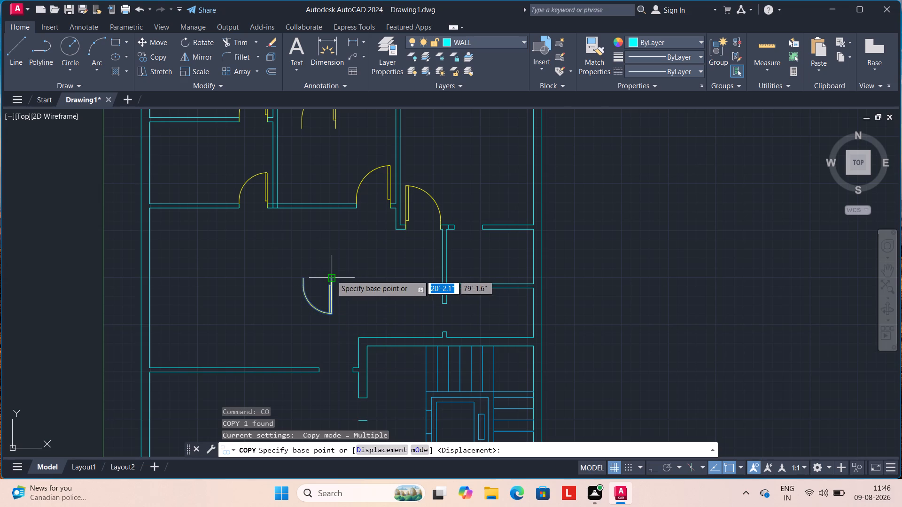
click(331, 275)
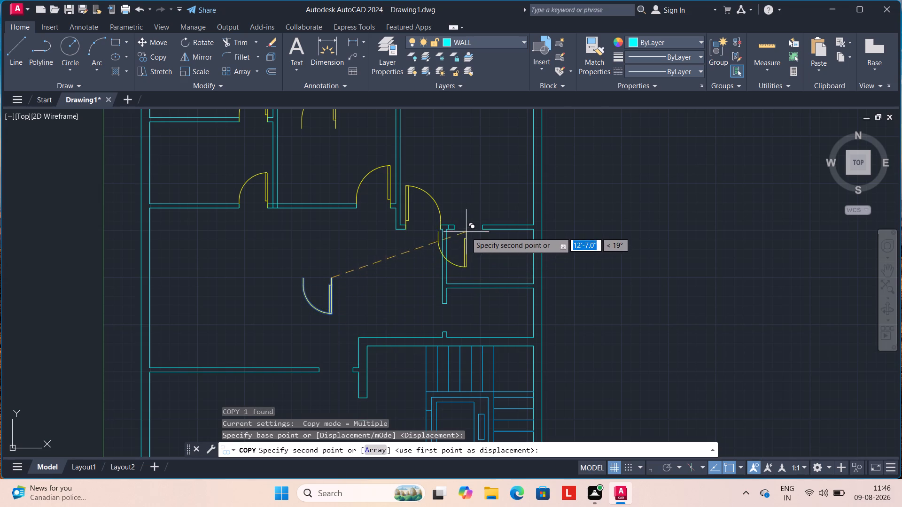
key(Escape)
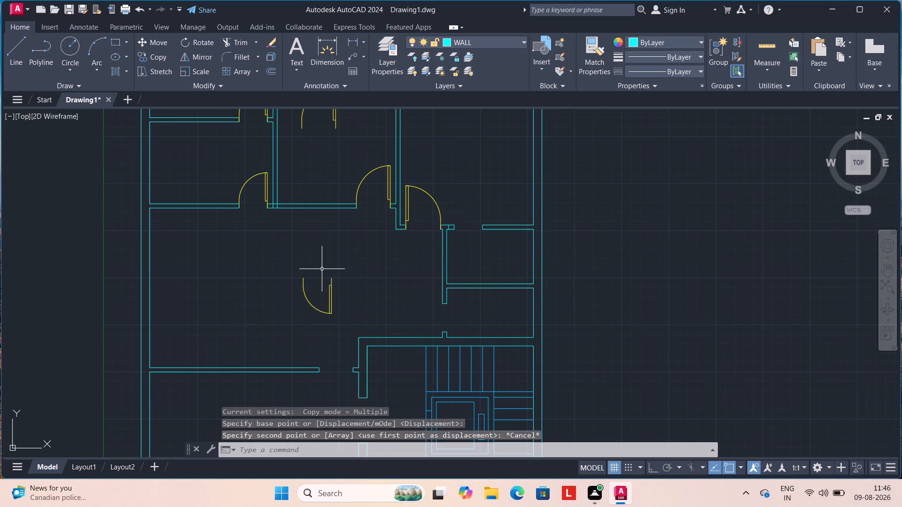
Mirror the loose door in the central room about its vertical leaf, erasing the source, so that the leaf sits on the west side.
click(332, 276)
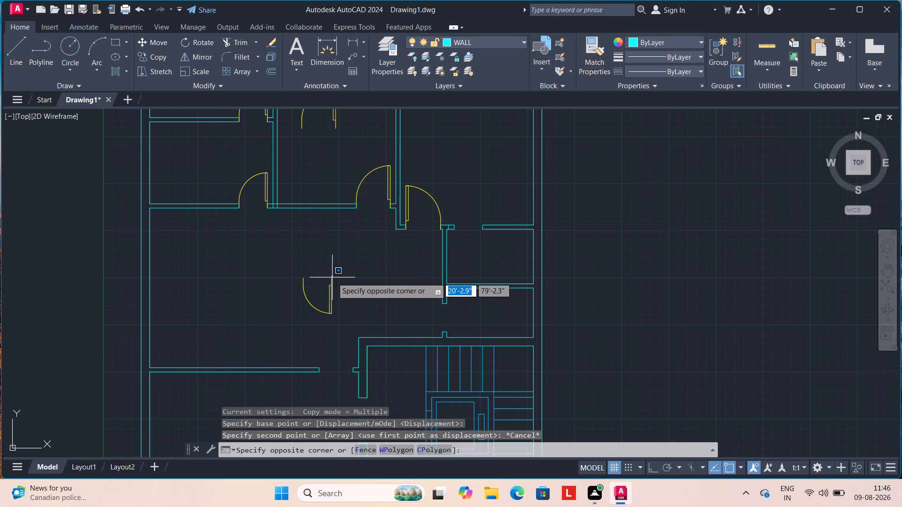
click(332, 278)
click(331, 284)
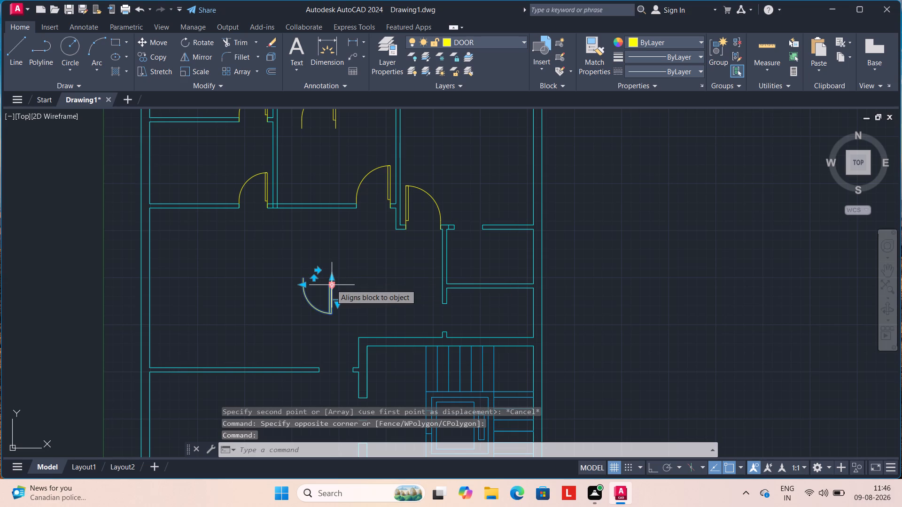
text(MI)
key(Return)
click(329, 284)
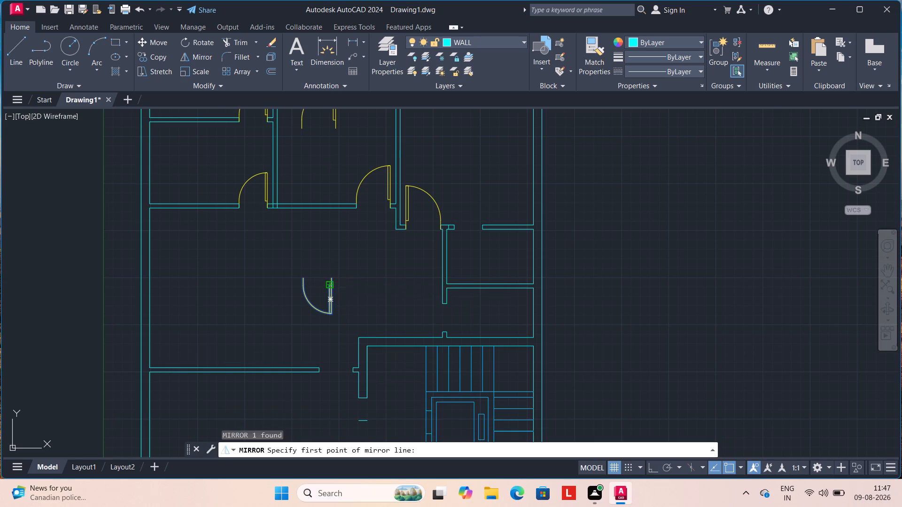
click(327, 317)
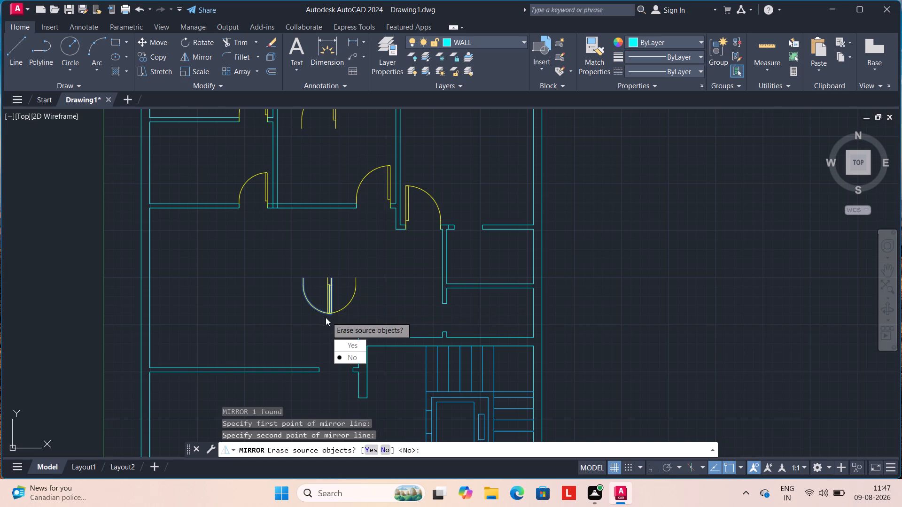
drag(335, 342, 327, 317)
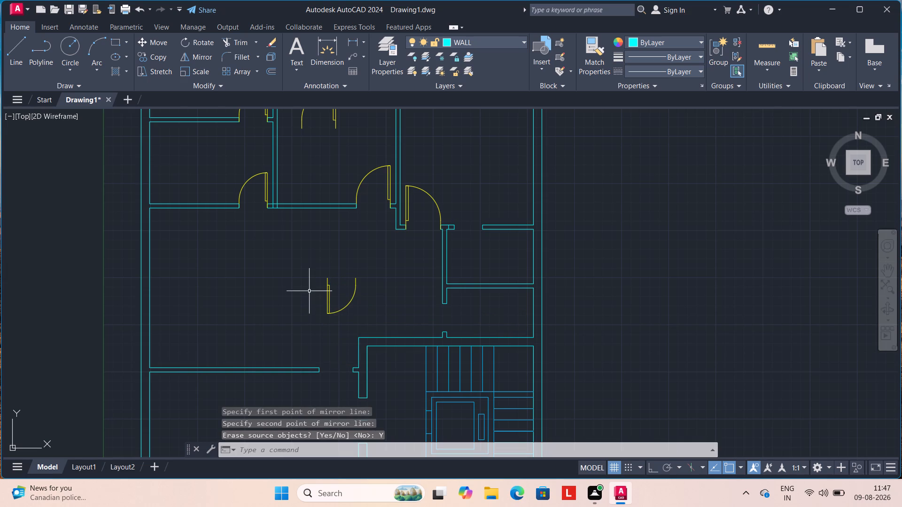
Copy the mirrored loose door into the opening in the north wall of the upper small room on the east side.
text(CO)
key(Return)
click(326, 295)
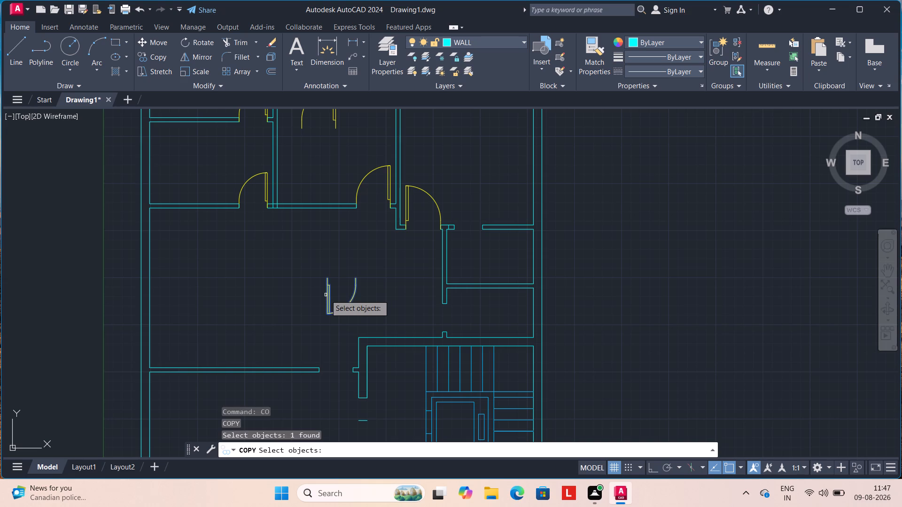
key(Return)
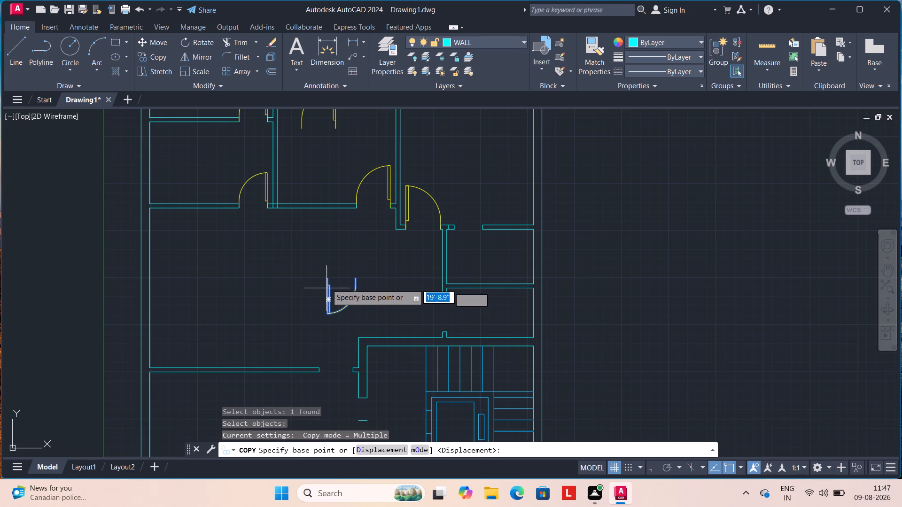
click(326, 278)
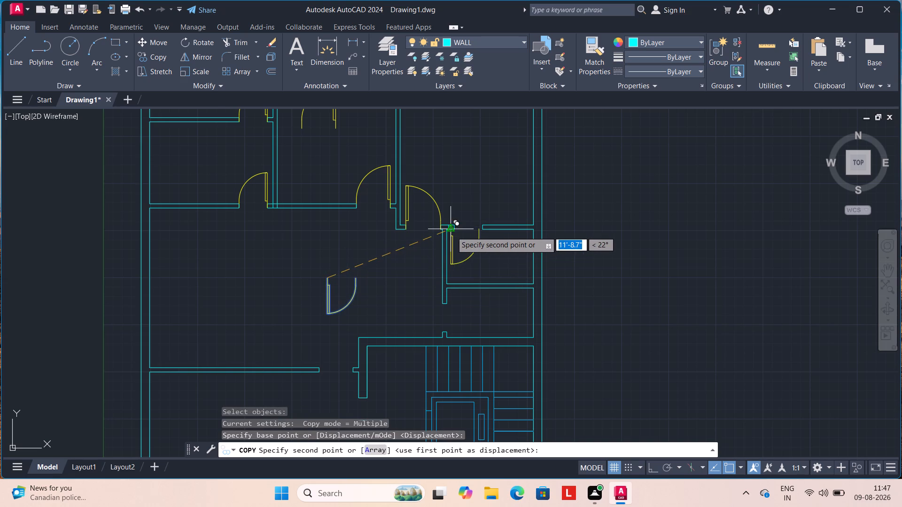
scroll(451, 231, up, 2)
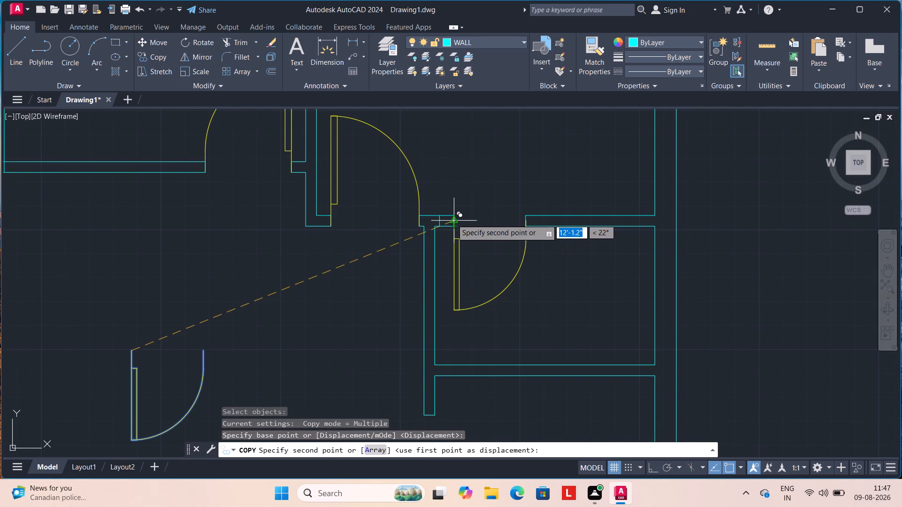
click(452, 216)
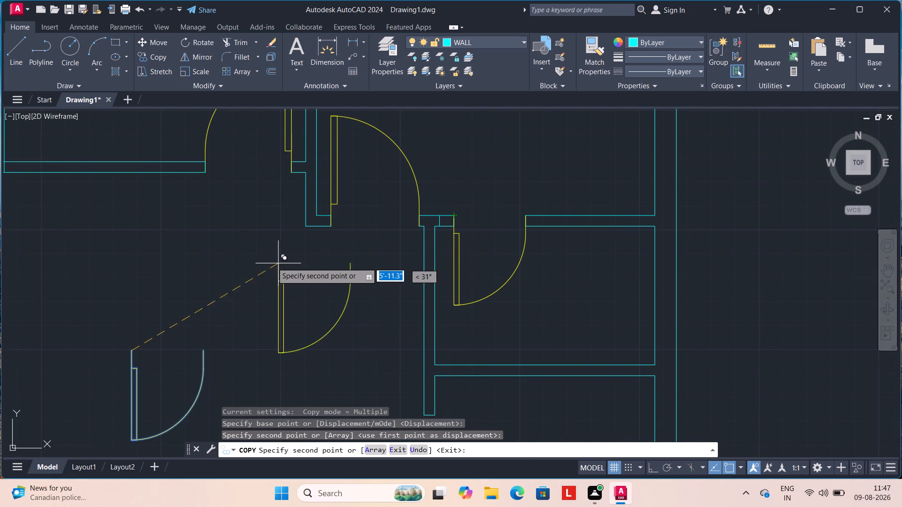
scroll(257, 260, down, 2)
key(Escape)
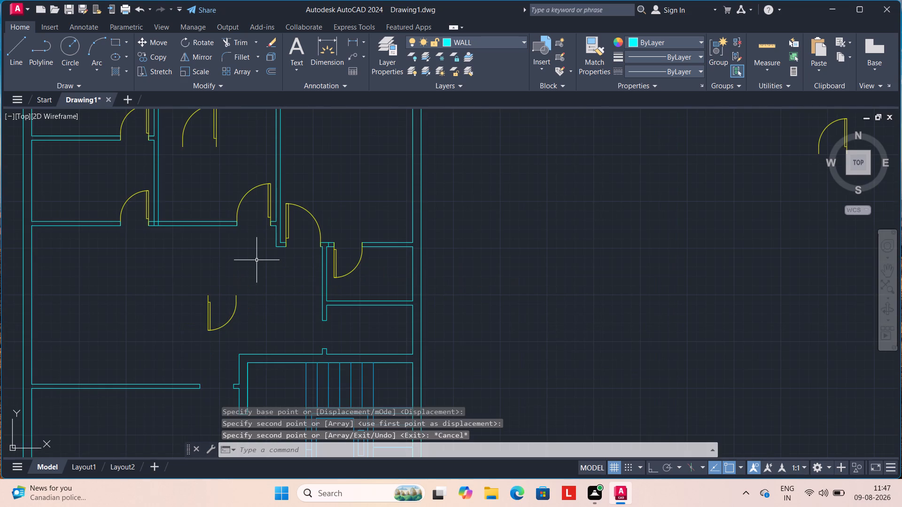
Flip the loose door in the central room both horizontally and vertically so that its leaf is east and it swings north.
click(210, 309)
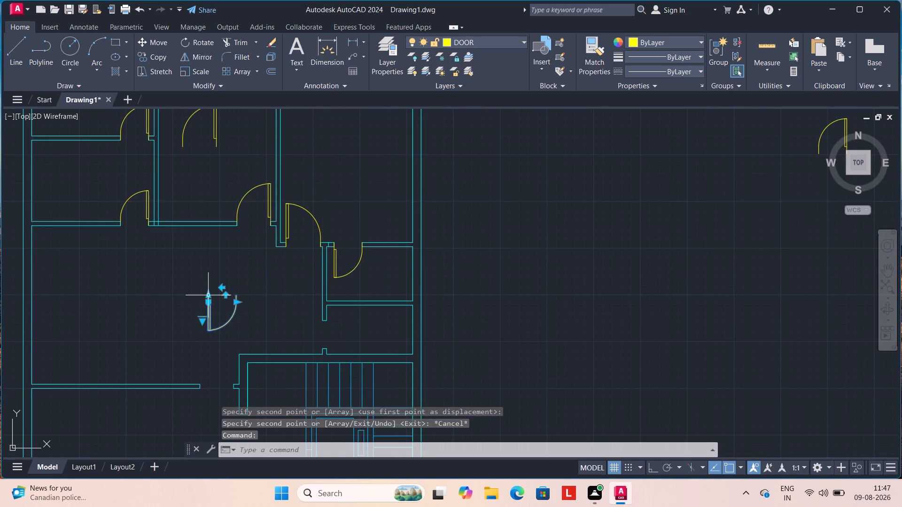
click(210, 296)
click(223, 289)
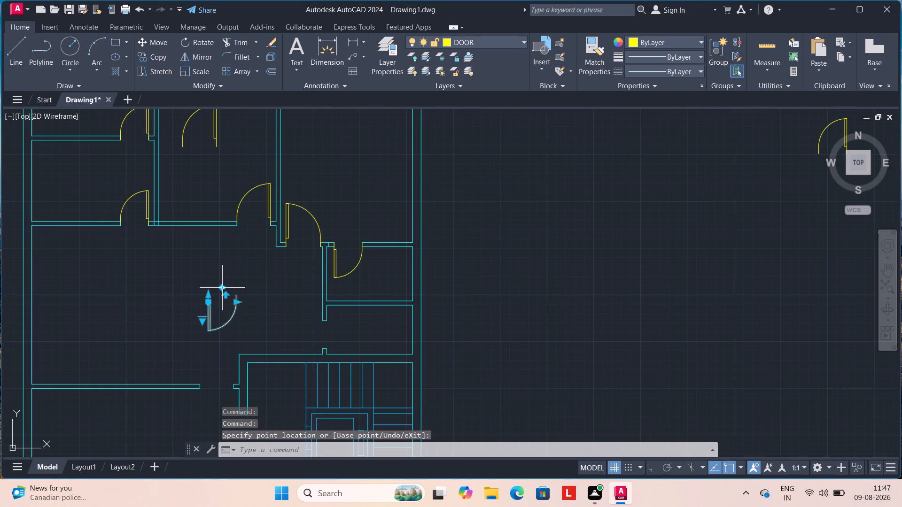
click(223, 289)
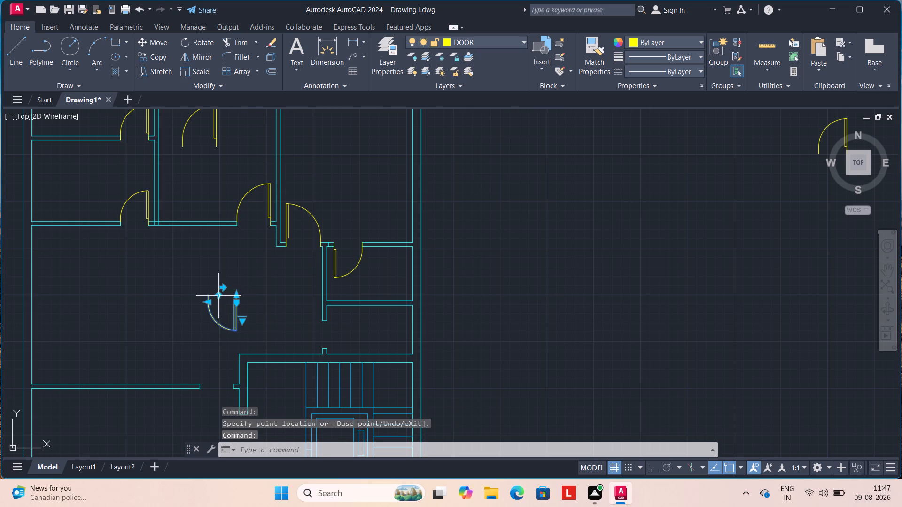
click(219, 297)
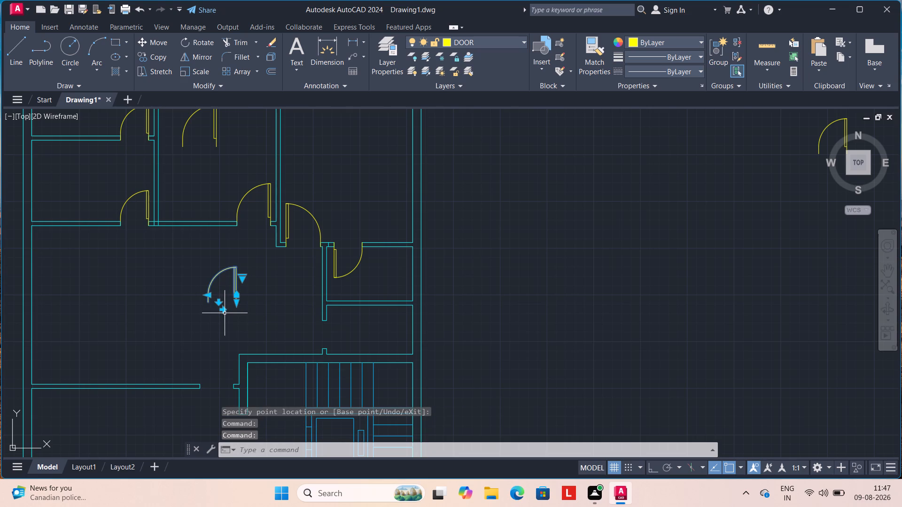
key(Escape)
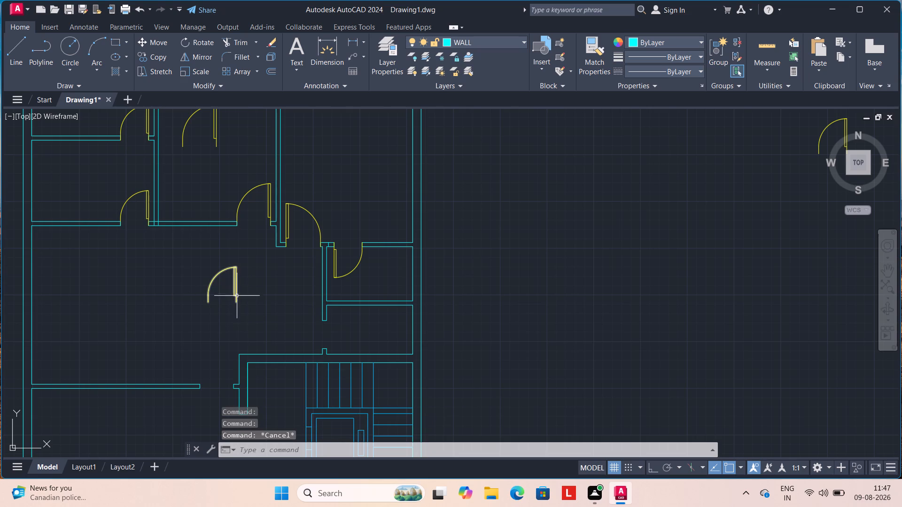
Rotate the loose door 270° about the south end of its leaf so that the leaf points east.
click(235, 302)
text(RO)
key(Return)
click(235, 302)
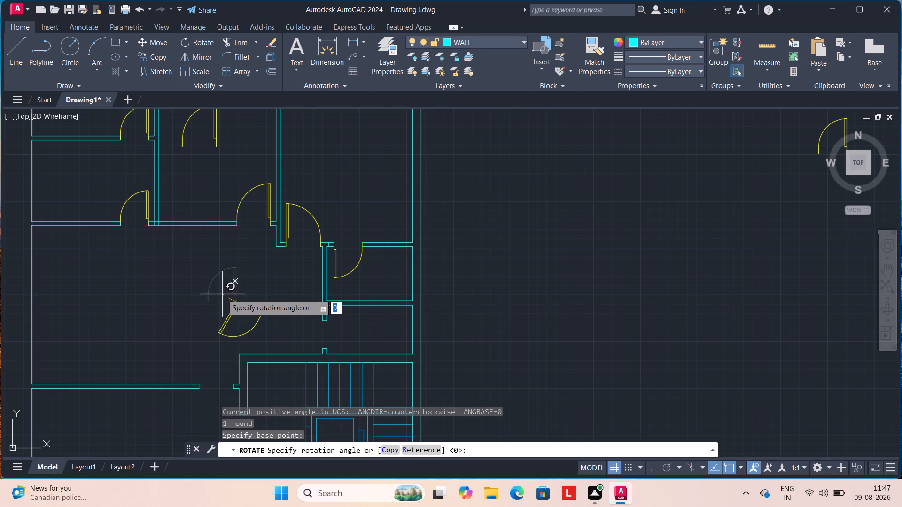
click(233, 320)
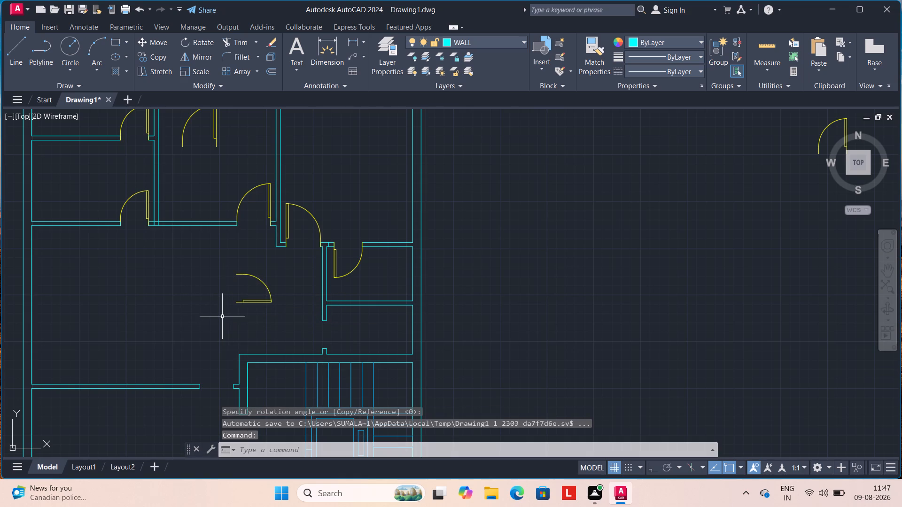
Copy the rotated door into the west wall opening of the small room just north of the staircase.
scroll(222, 316, up, 1)
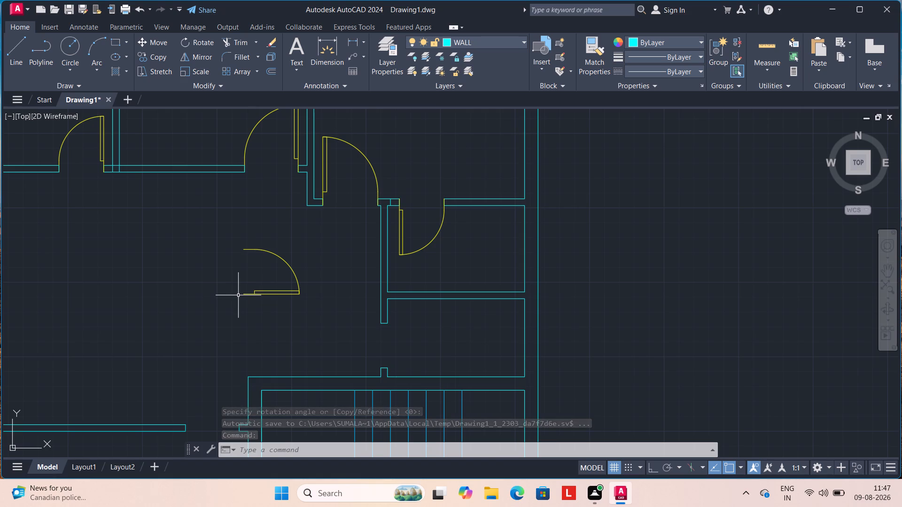
text(CO)
key(Return)
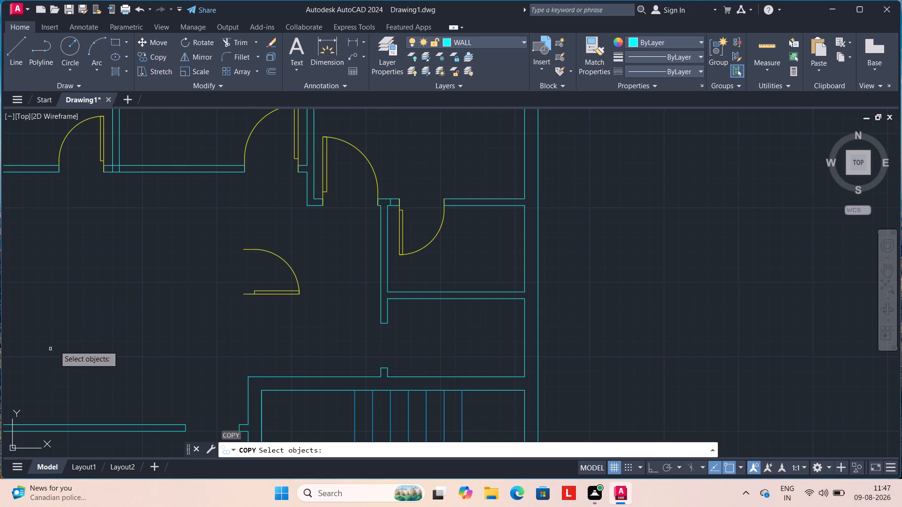
click(261, 294)
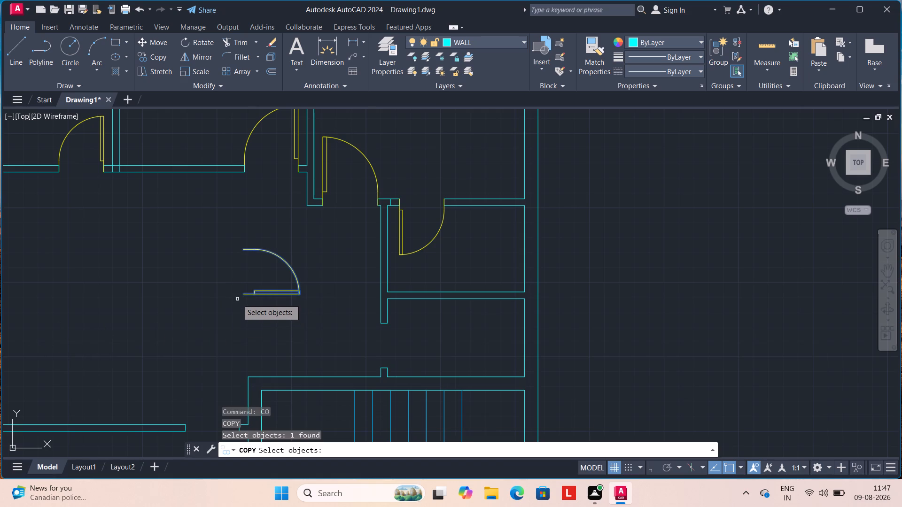
key(Return)
click(241, 295)
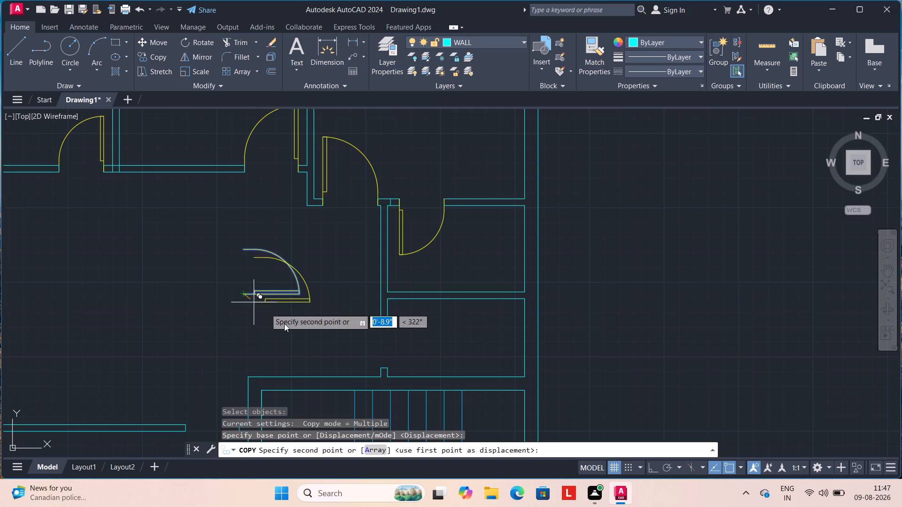
scroll(361, 358, up, 2)
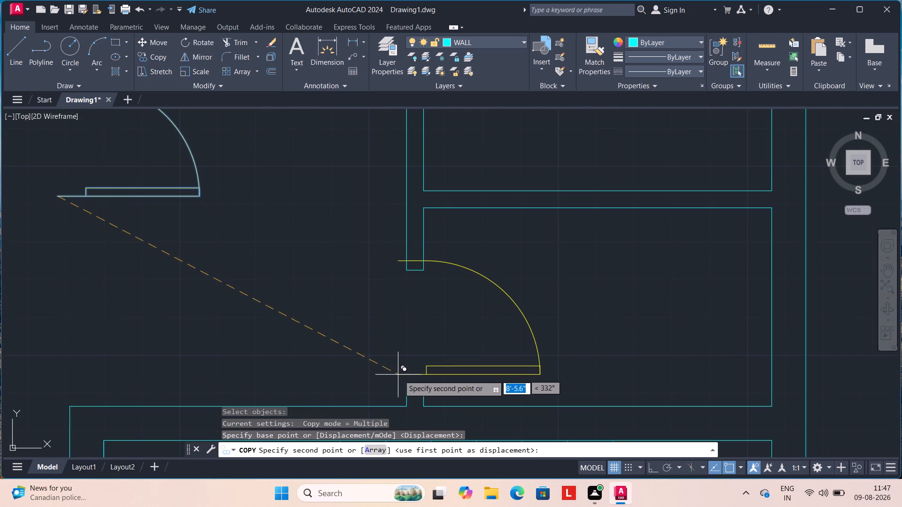
click(407, 382)
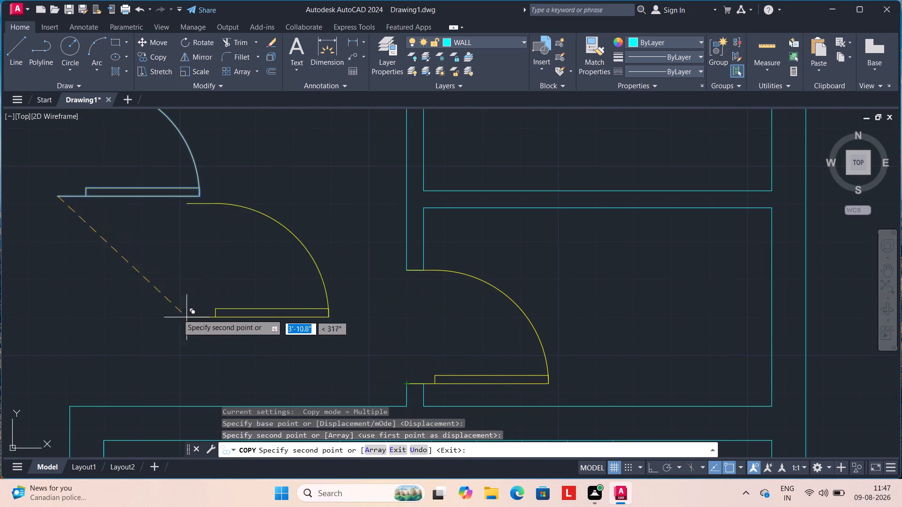
key(Escape)
Erase the loose door left in the central room.
scroll(168, 312, down, 2)
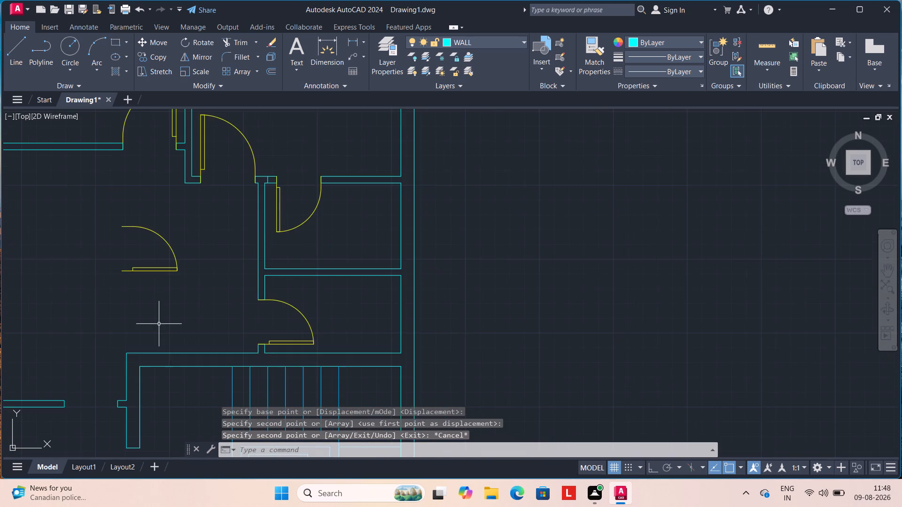
scroll(159, 324, down, 1)
middle_drag(98, 309, 196, 286)
scroll(196, 286, down, 1)
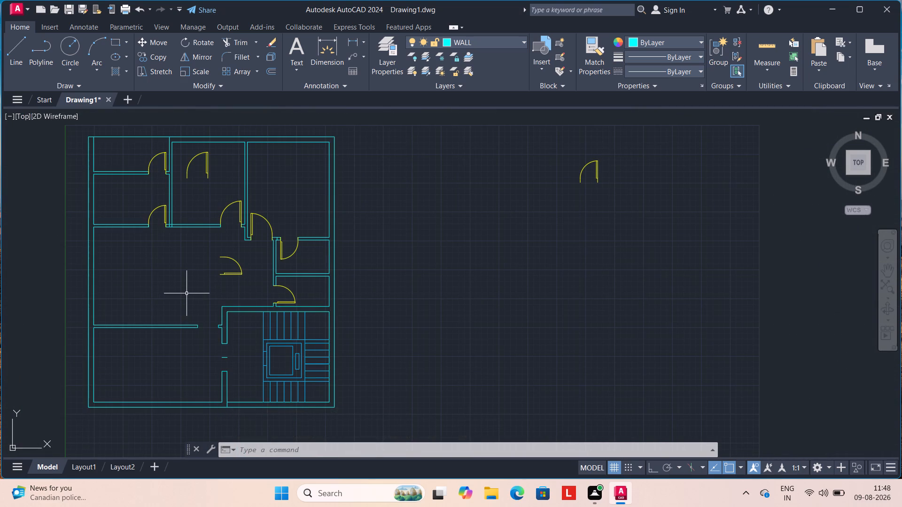
click(225, 258)
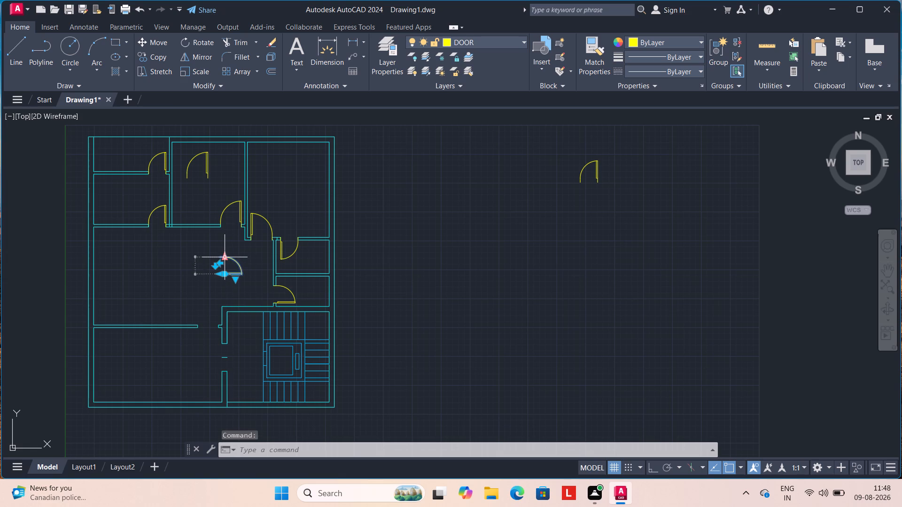
key(Delete)
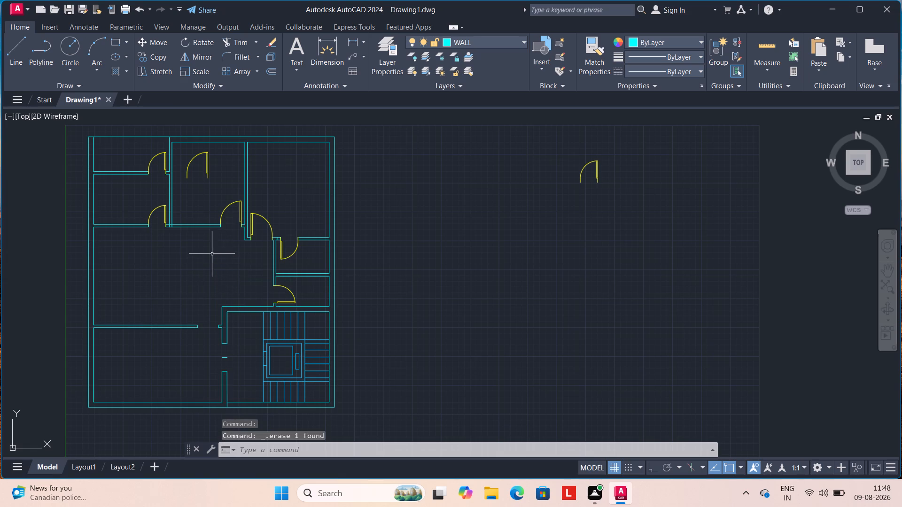
Copy the loose door from the north middle room into the opening of the southwest room's north wall, beside the staircase.
click(206, 173)
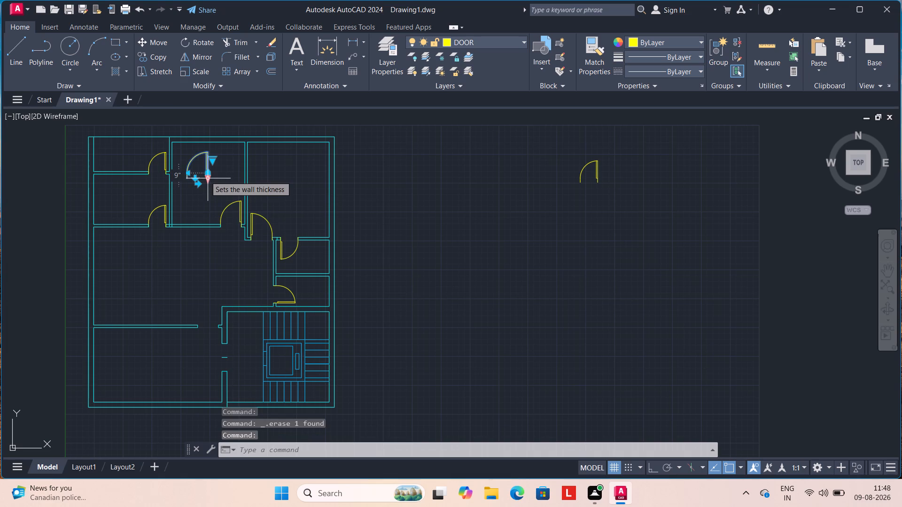
text(CO)
key(Return)
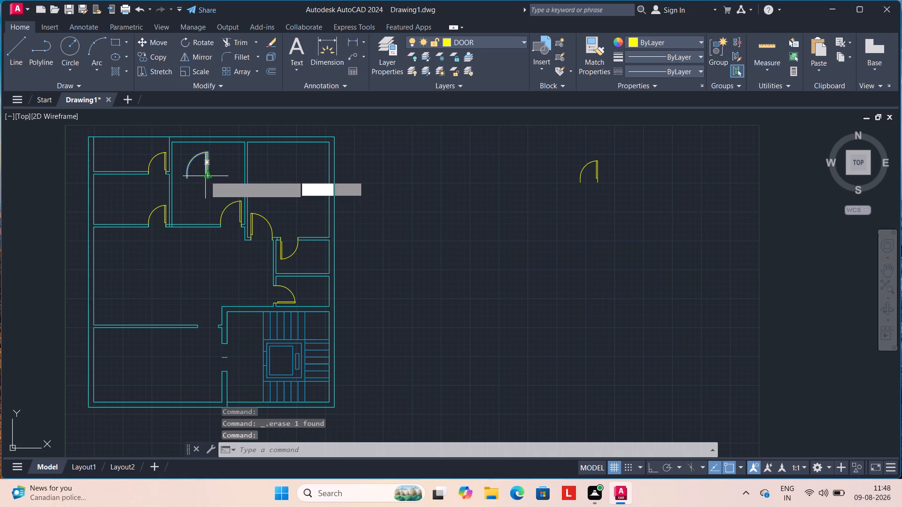
drag(205, 176, 204, 232)
scroll(212, 330, up, 2)
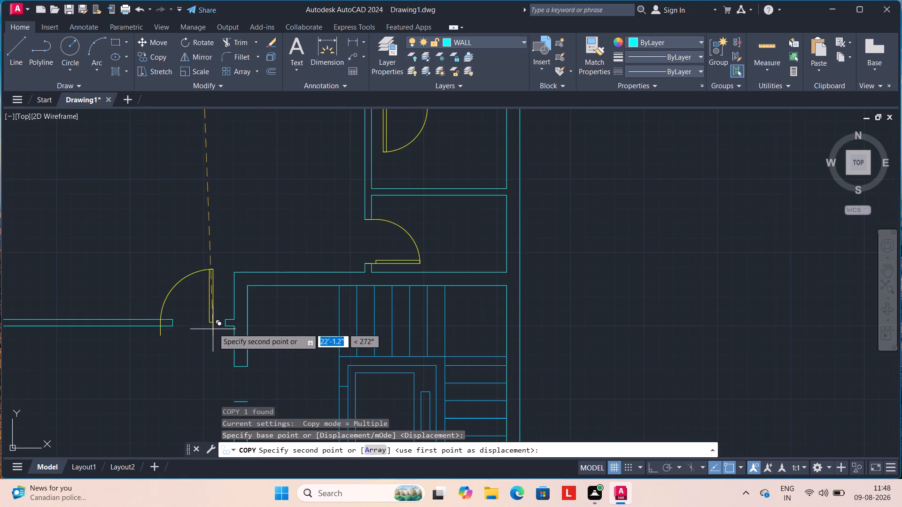
scroll(224, 323, up, 2)
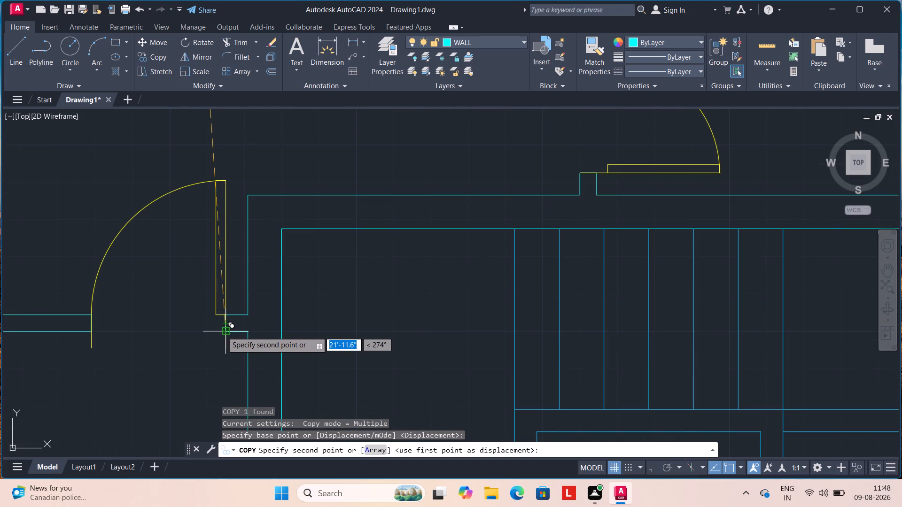
click(222, 331)
key(Escape)
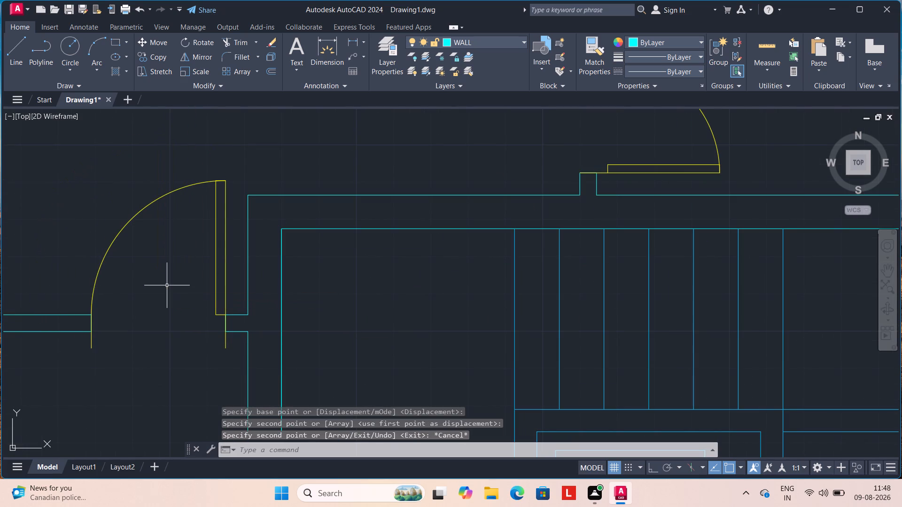
Move the copied door 4.5" north so that its frame ends align with the wall's south face.
click(225, 348)
key(m)
key(Return)
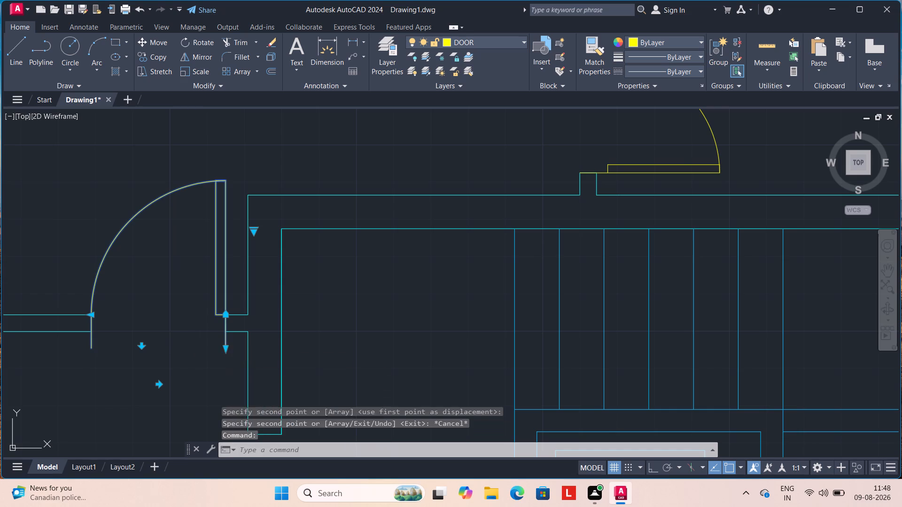
click(225, 348)
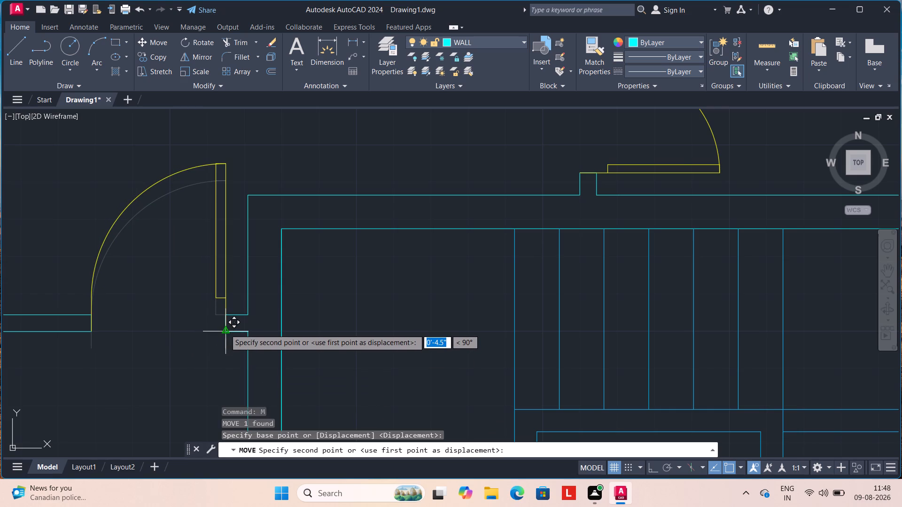
click(225, 329)
Move the loose door from the north middle room into the large hall north of the southwest room.
scroll(185, 356, down, 2)
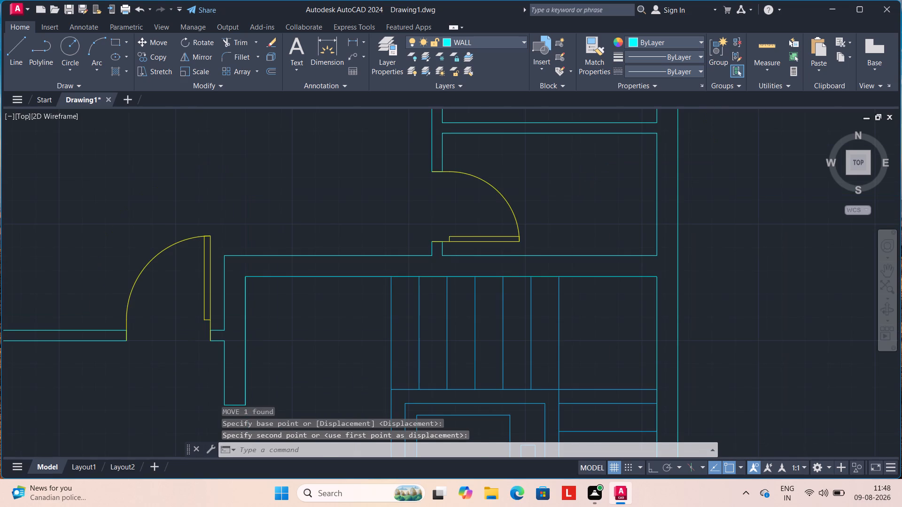
scroll(146, 202, down, 2)
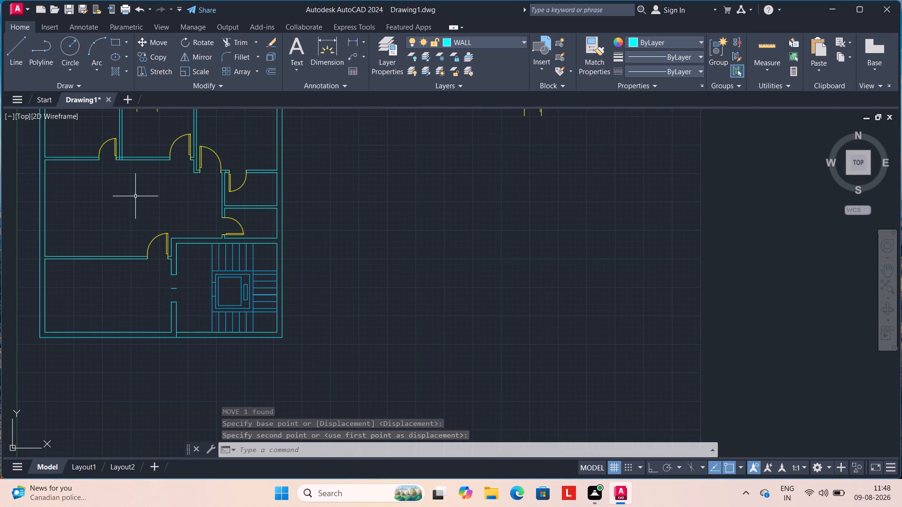
scroll(135, 198, down, 1)
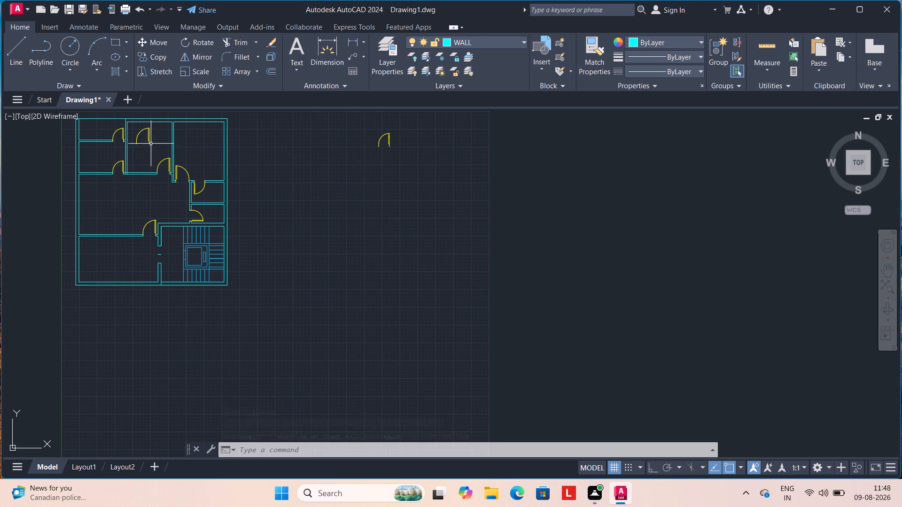
click(149, 141)
key(m)
key(Return)
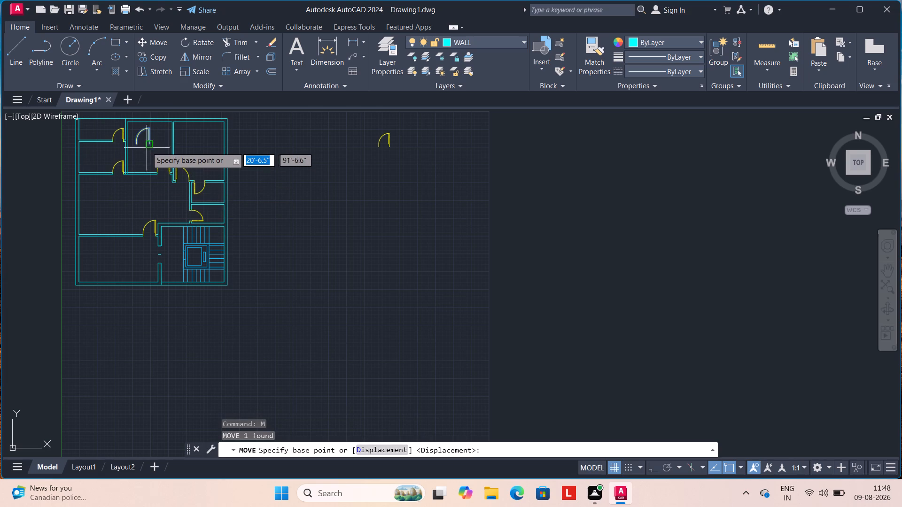
click(147, 145)
click(134, 203)
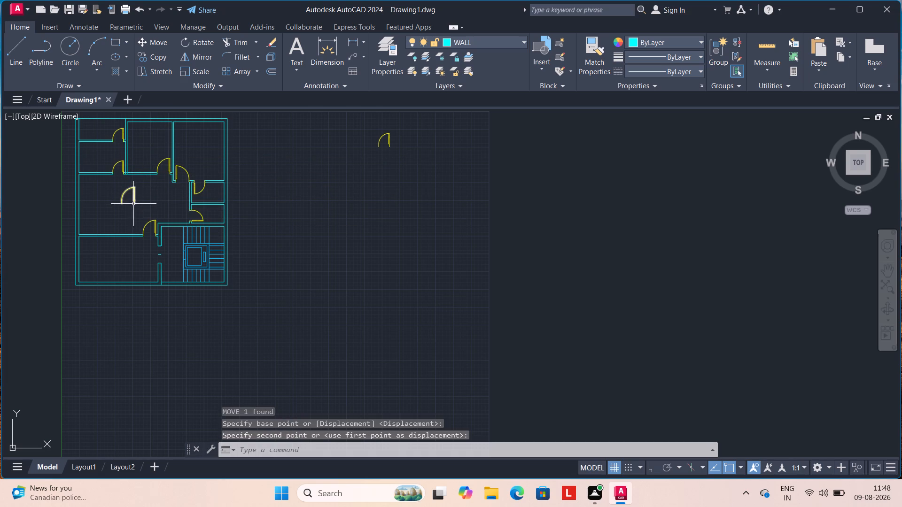
key(Escape)
Scale the loose door in the hall about its southeast end by reference, taking its width as reference and 2' as new length.
scroll(110, 215, up, 2)
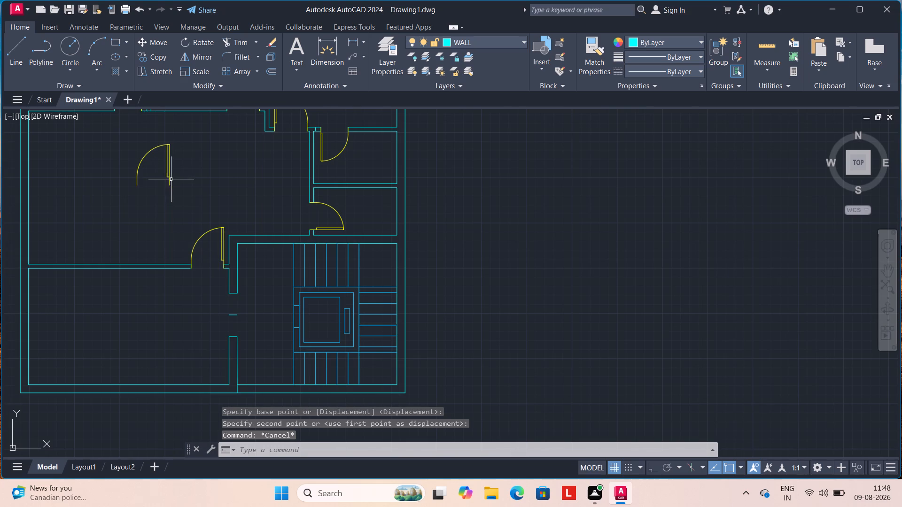
click(170, 178)
text(SC)
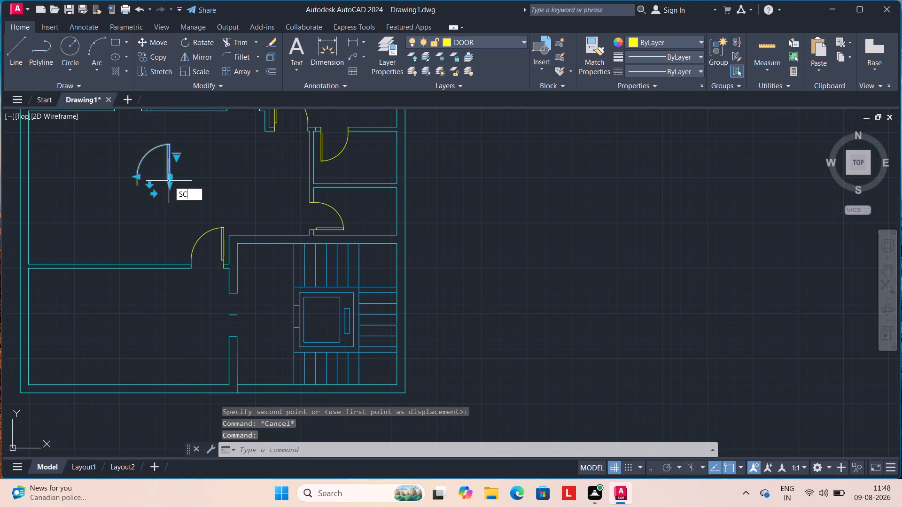
key(Return)
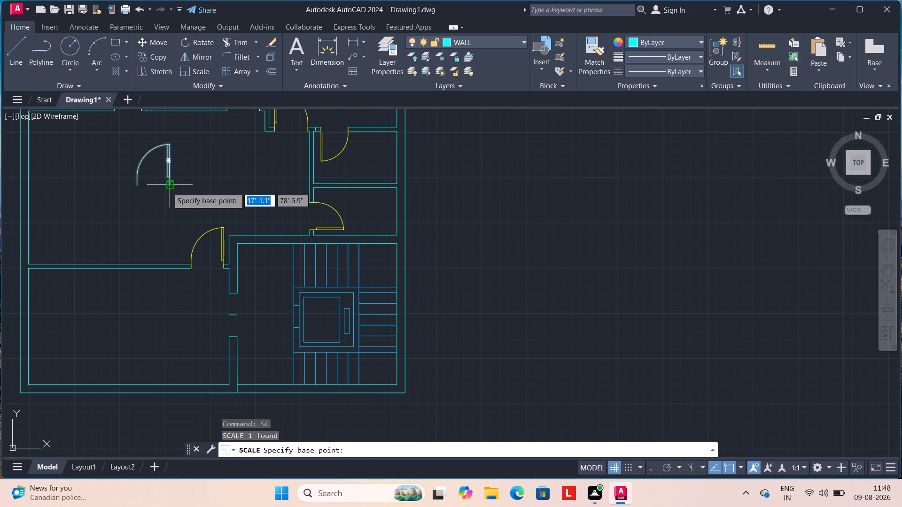
click(167, 187)
click(399, 450)
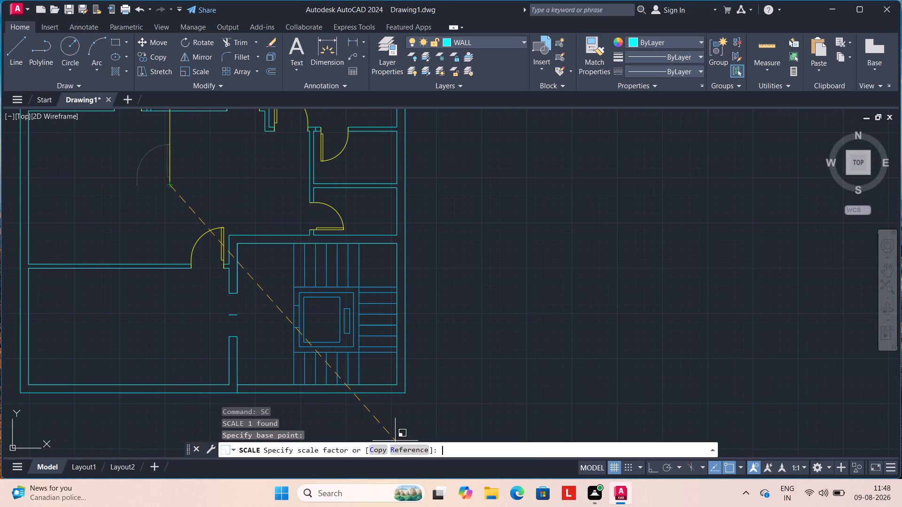
click(169, 187)
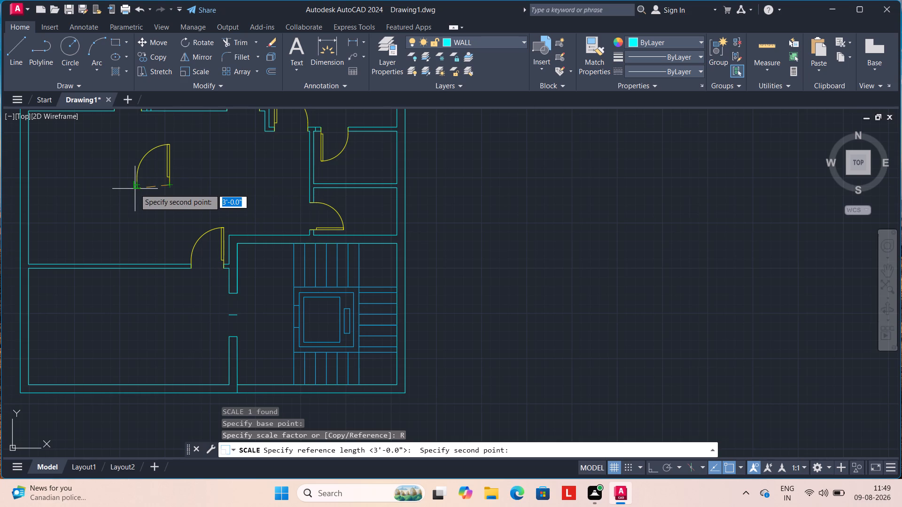
click(134, 189)
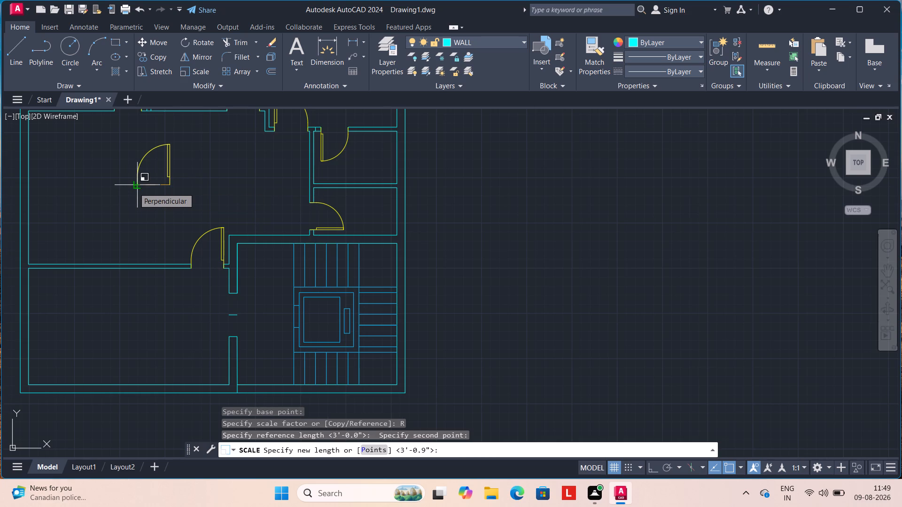
key(3)
key(BackSpace)
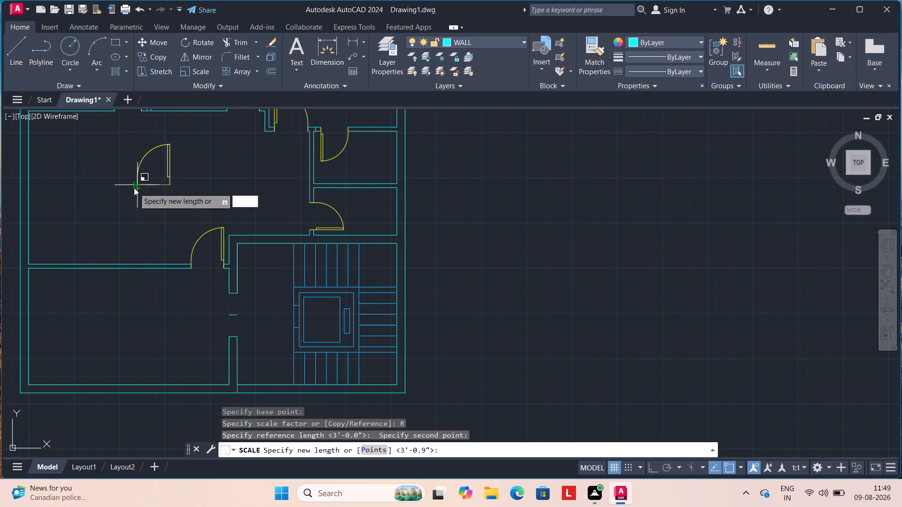
text(2')
key(Return)
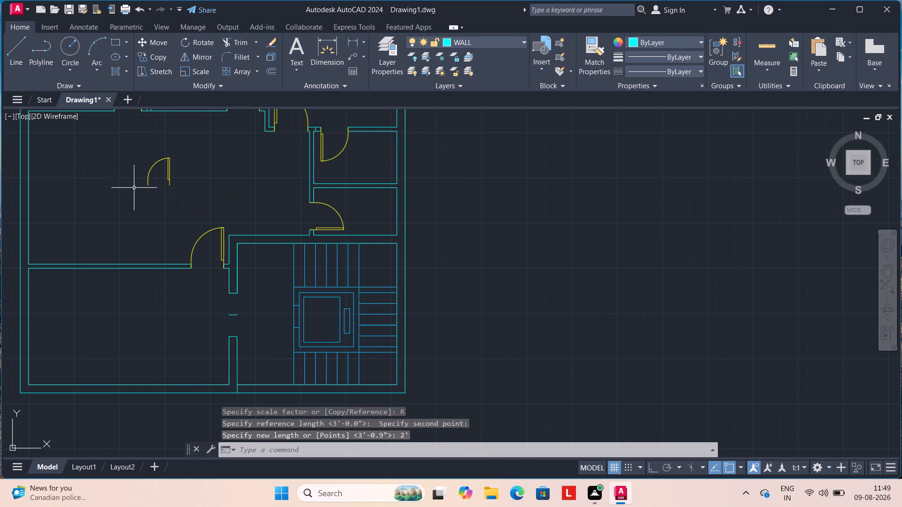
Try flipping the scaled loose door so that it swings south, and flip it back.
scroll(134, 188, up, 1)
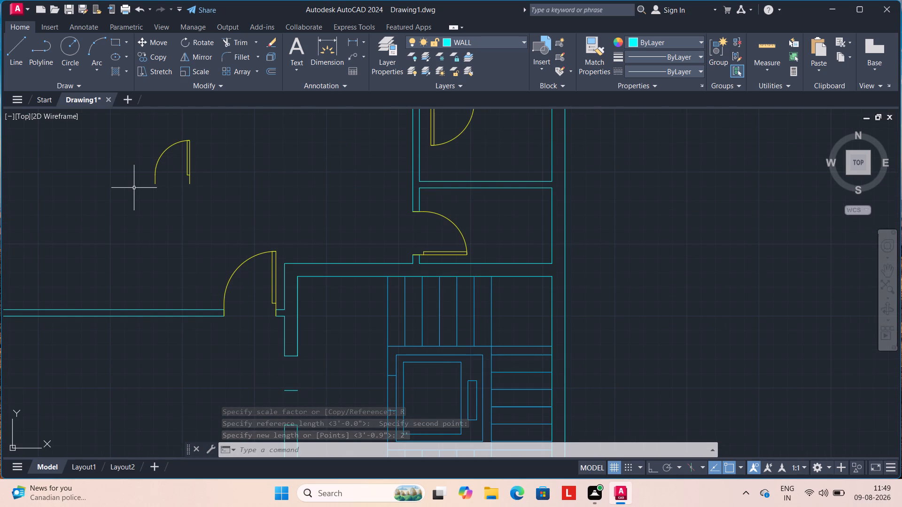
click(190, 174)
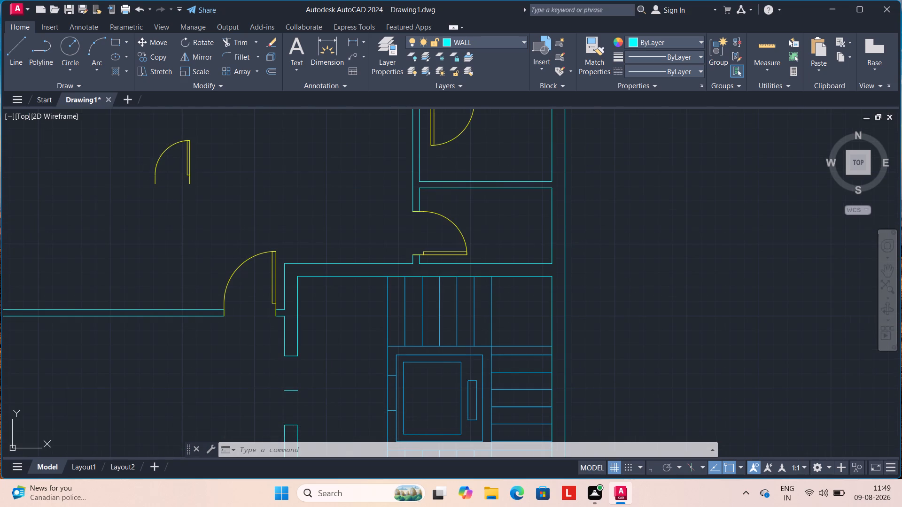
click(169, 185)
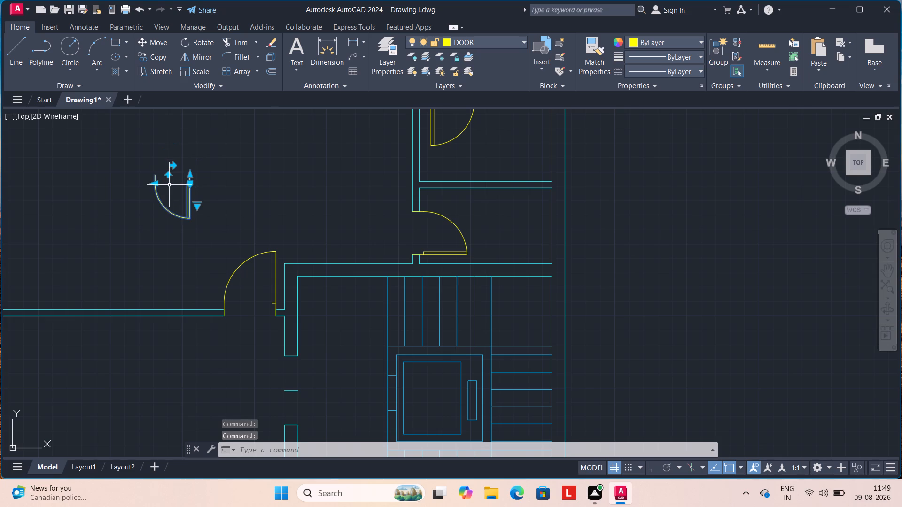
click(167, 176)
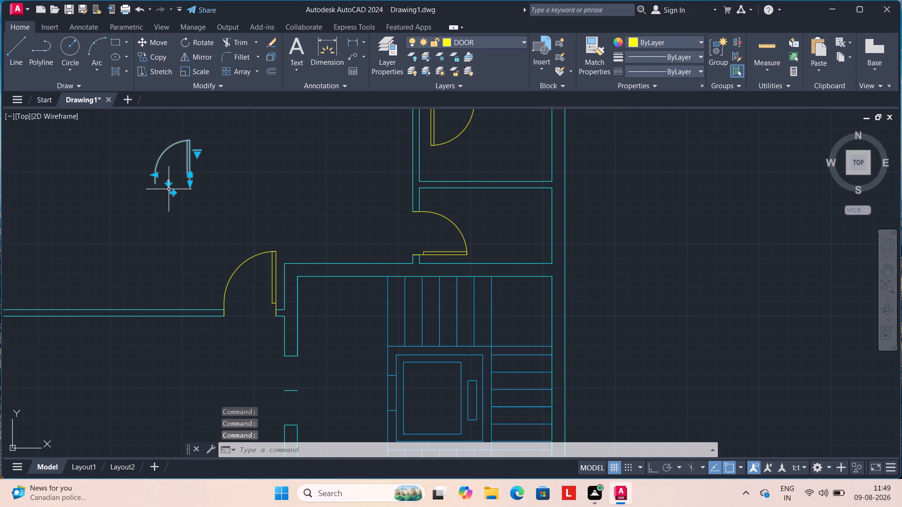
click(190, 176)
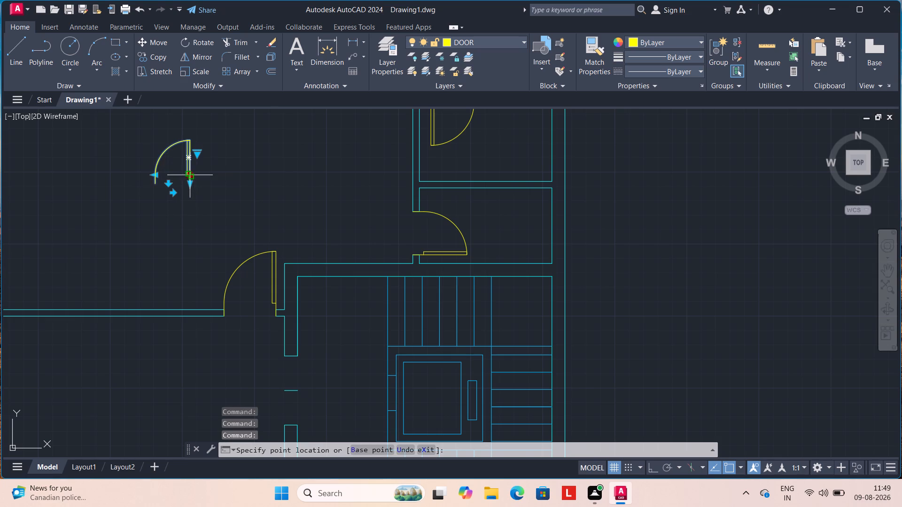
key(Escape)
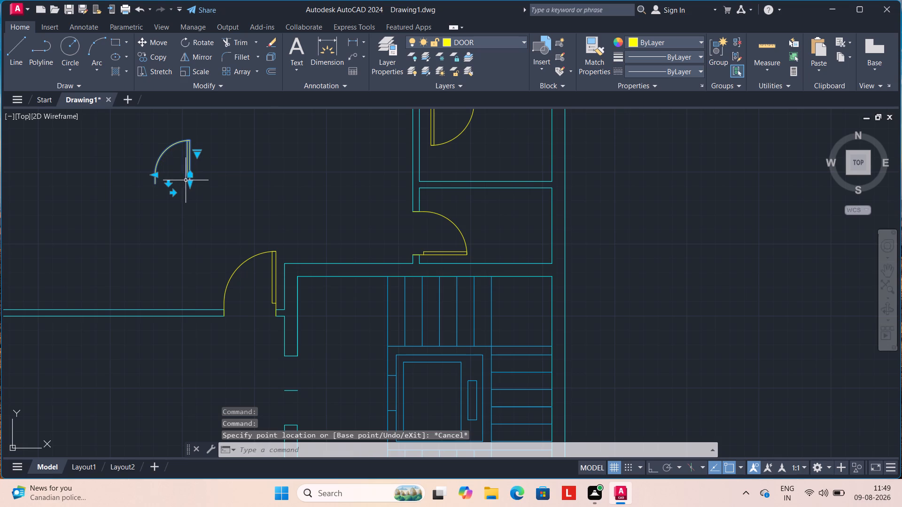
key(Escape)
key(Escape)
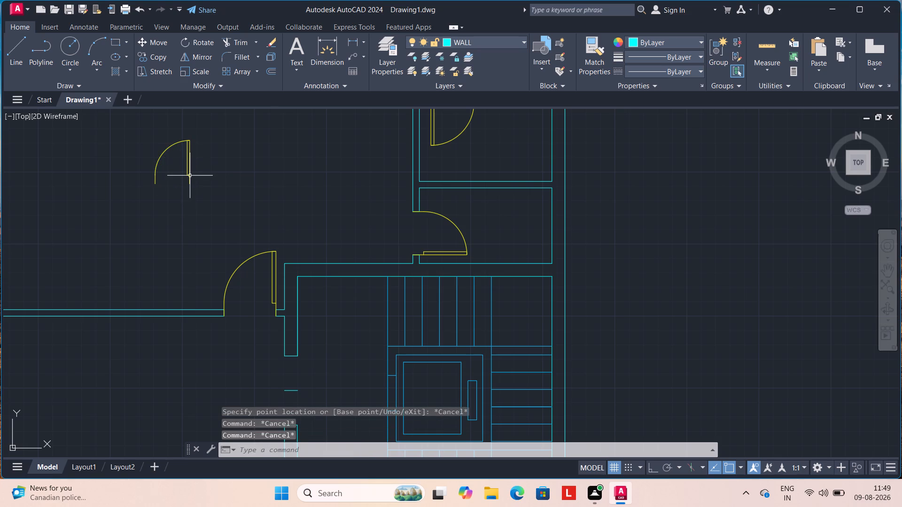
Rotate the scaled loose door 90° about the south end of its leaf side so that the leaf points west.
click(190, 176)
text(RO)
key(Return)
click(188, 182)
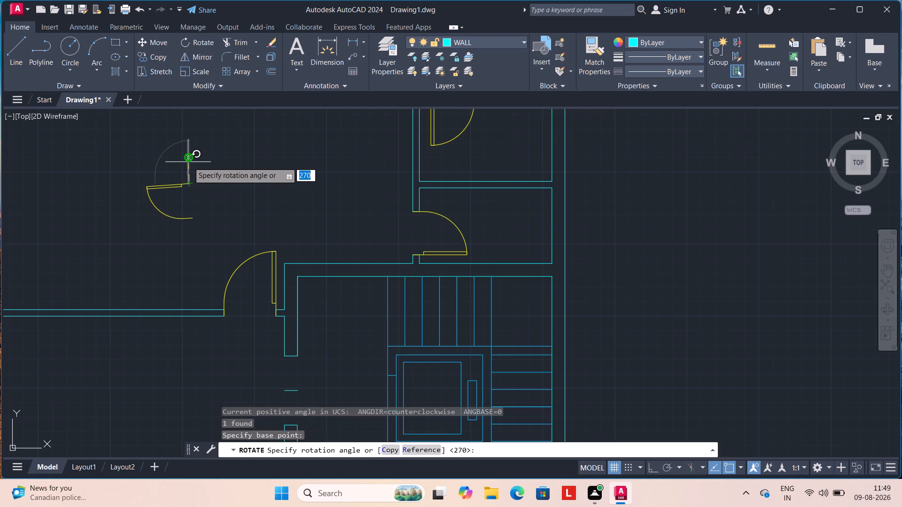
click(190, 161)
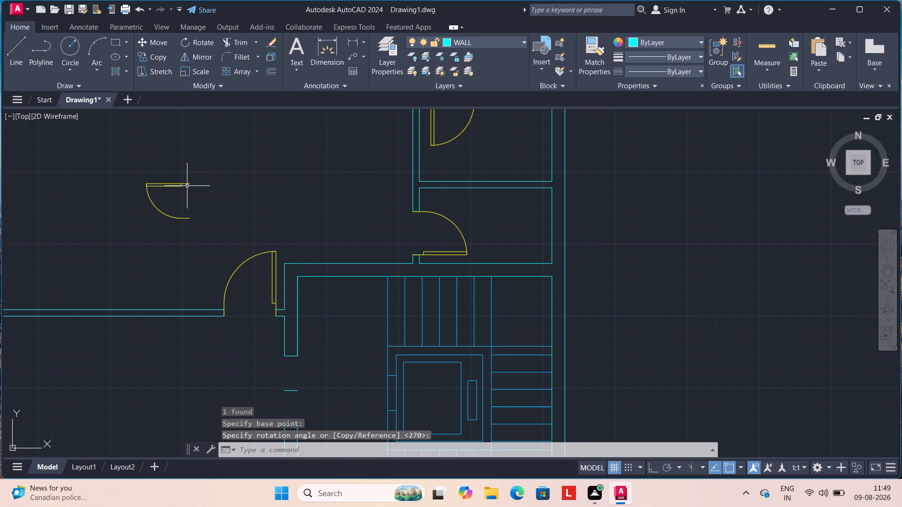
Flip the scaled loose door across its wall line so that its leaf points east.
click(187, 184)
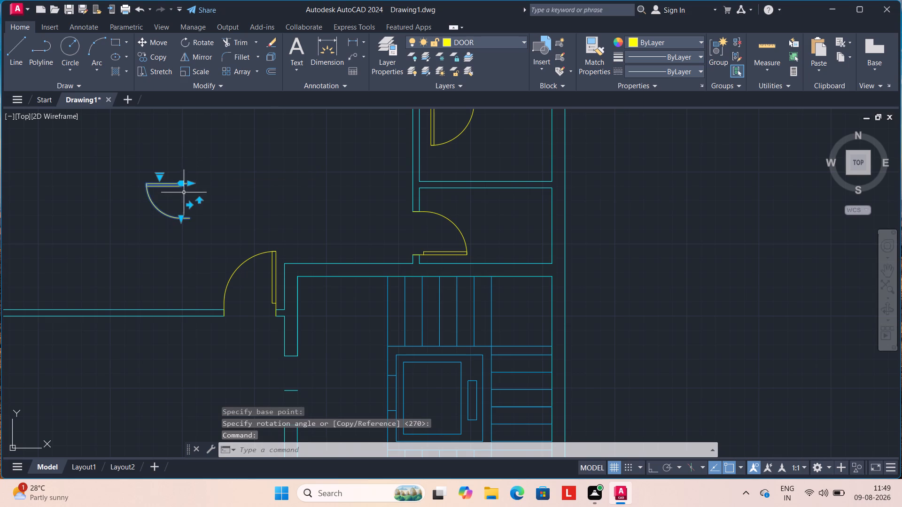
click(189, 204)
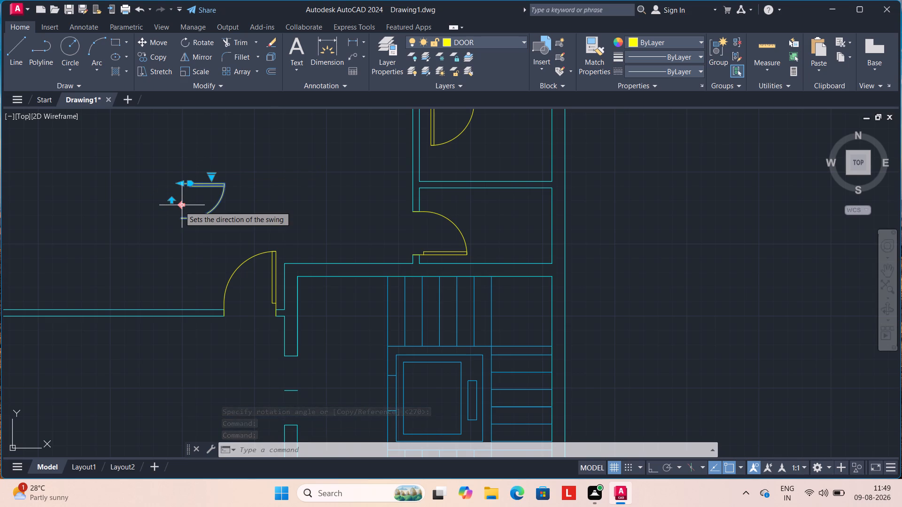
key(Escape)
Rotate the scaled loose door 180° about its northwest end so that the leaf points west and it swings north.
text(RO)
key(Return)
click(189, 183)
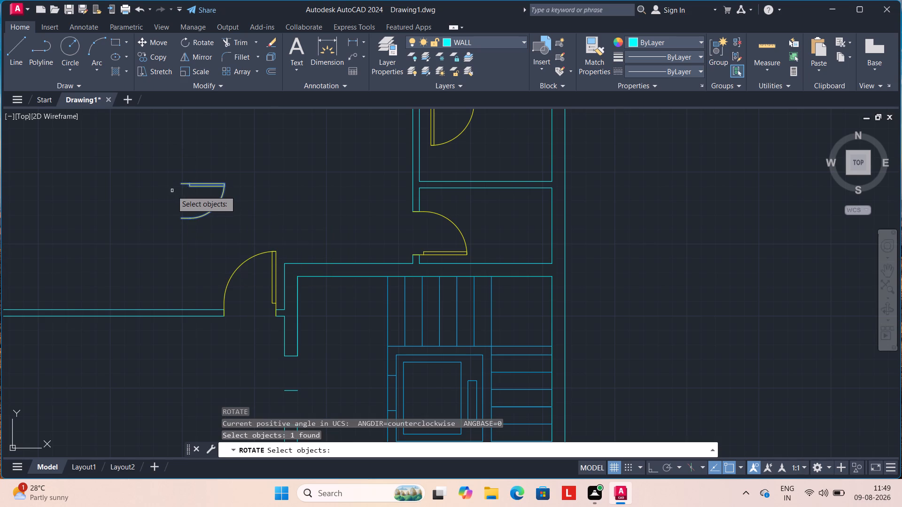
key(Return)
click(179, 185)
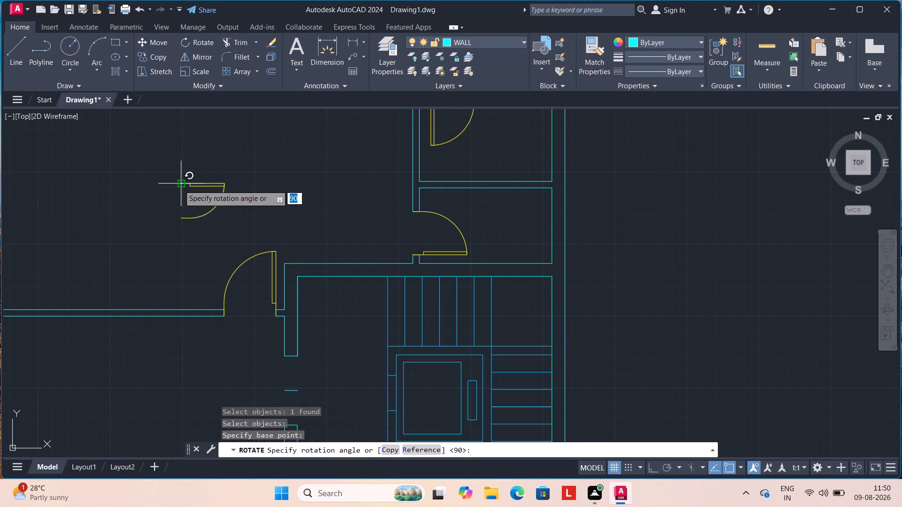
click(159, 189)
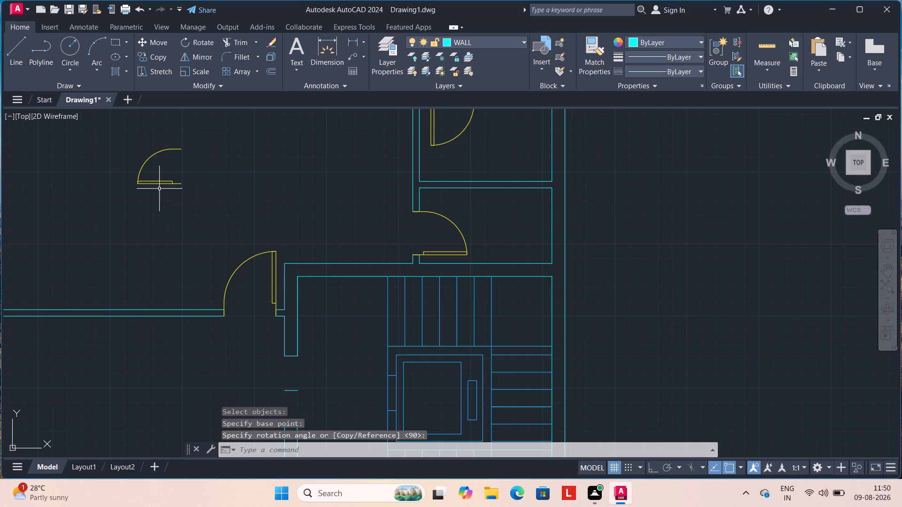
drag(163, 174, 161, 210)
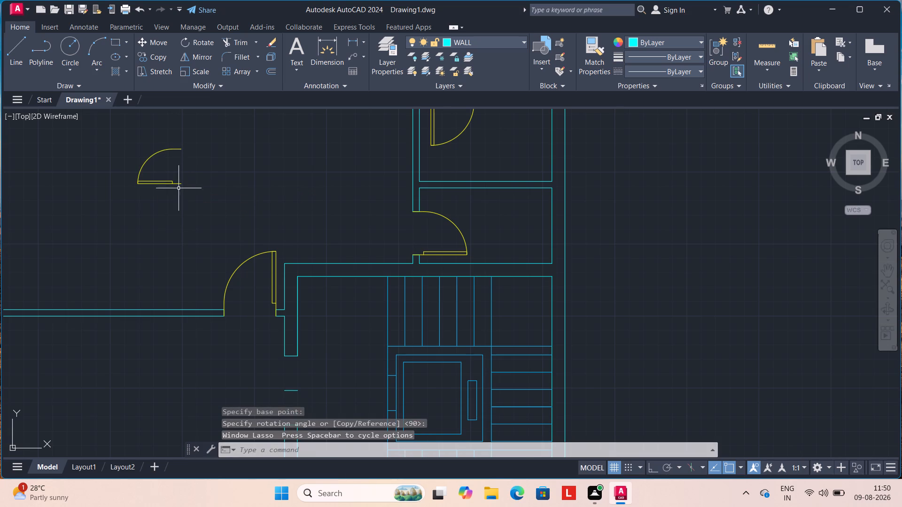
Mirror the loose door across a horizontal line through its arc's north end, keeping the original, to form a double door.
key(Escape)
drag(195, 176, 182, 232)
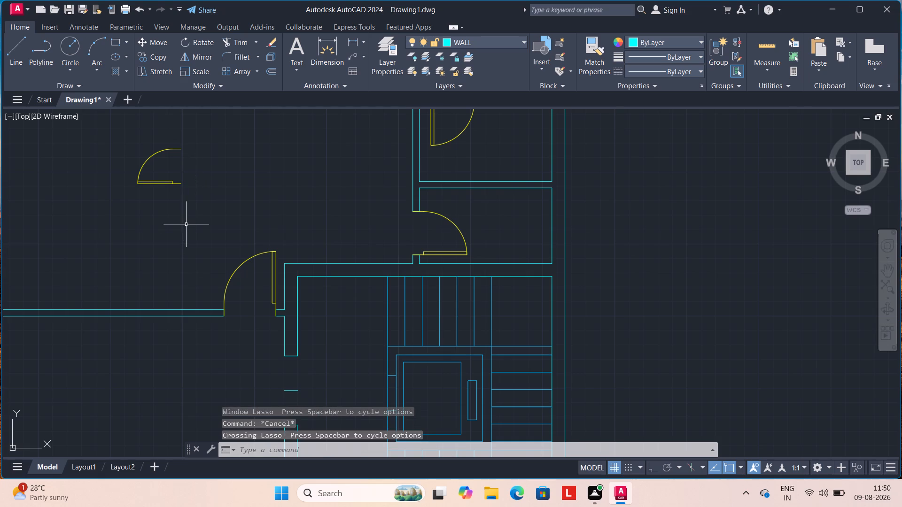
key(Escape)
middle_drag(203, 189, 197, 255)
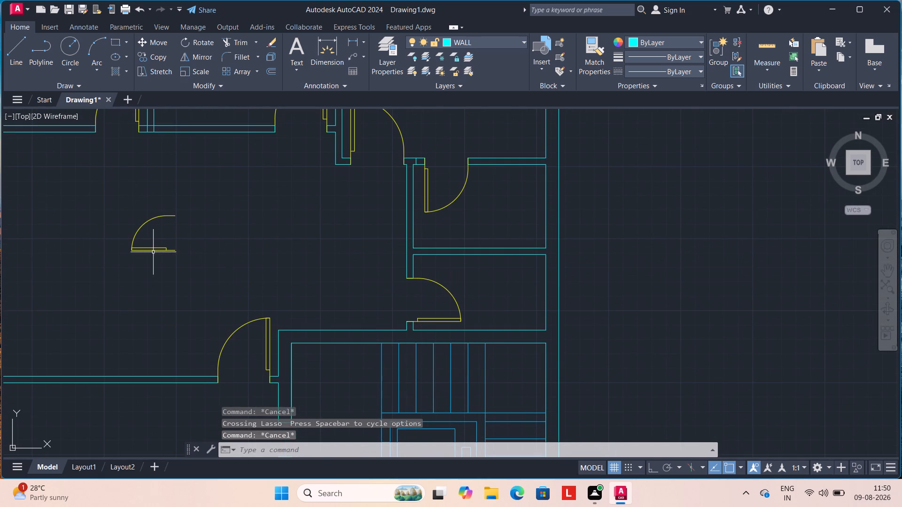
click(152, 250)
text(MI)
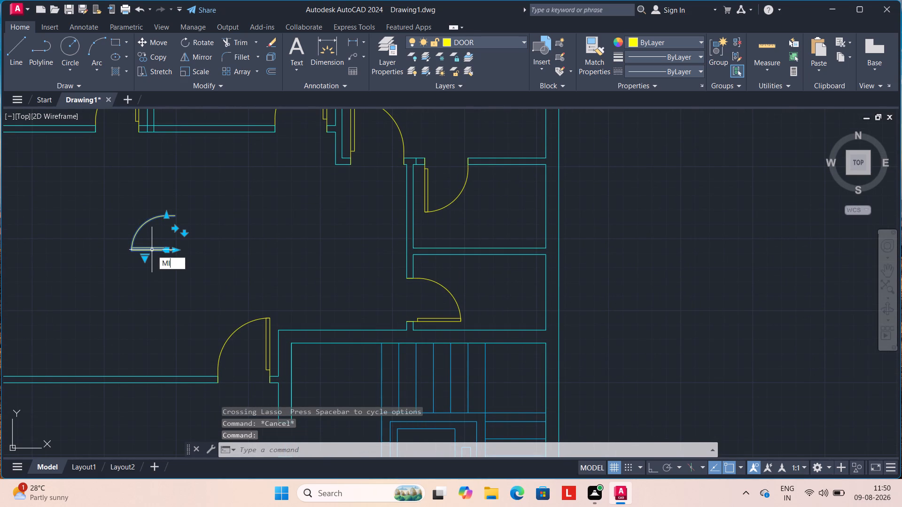
key(Return)
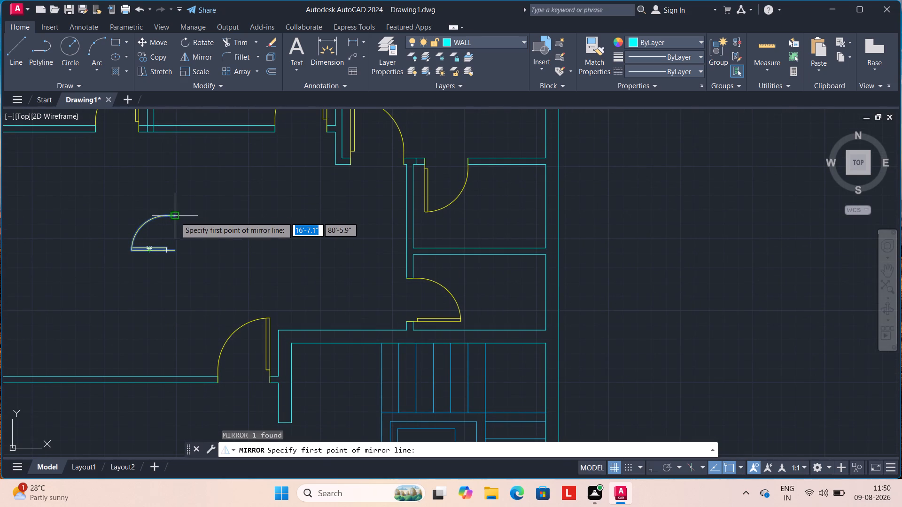
click(176, 217)
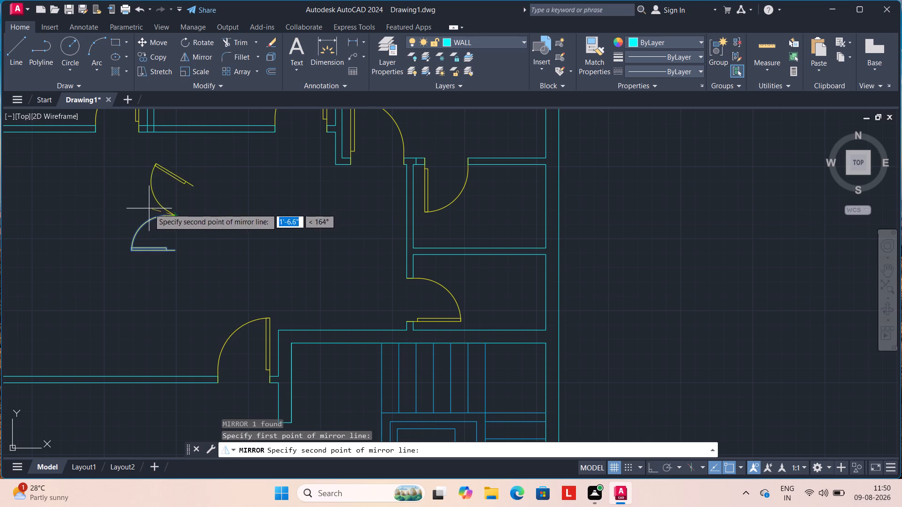
click(146, 212)
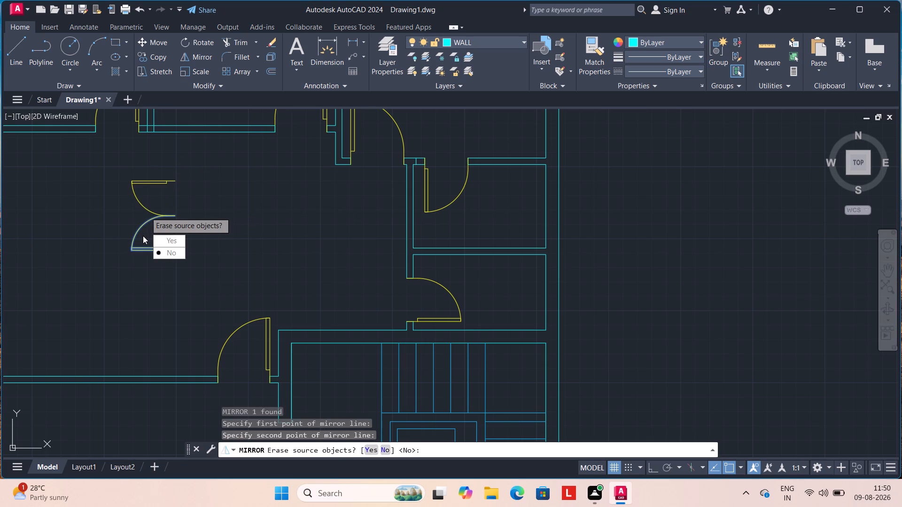
drag(163, 251, 146, 212)
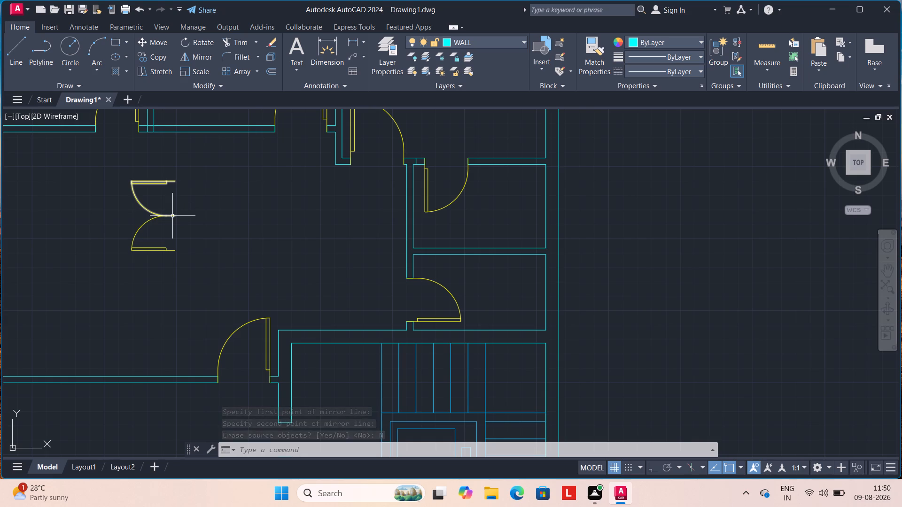
Copy both leaves of the loose double door into the opening in the wall west of the staircase.
click(154, 252)
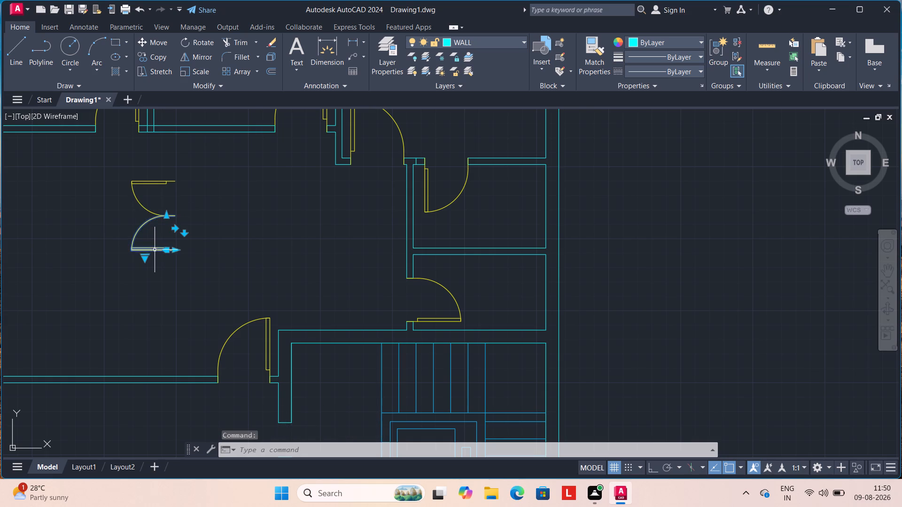
click(149, 182)
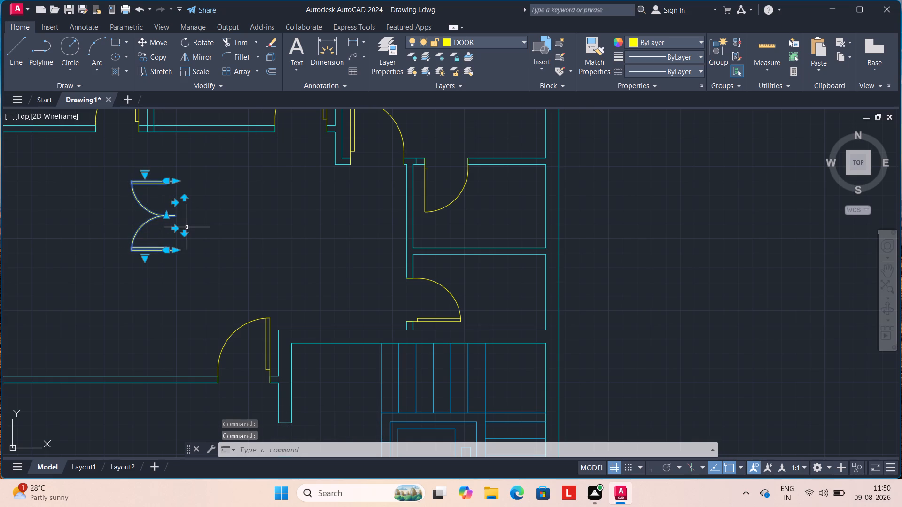
scroll(187, 227, down, 1)
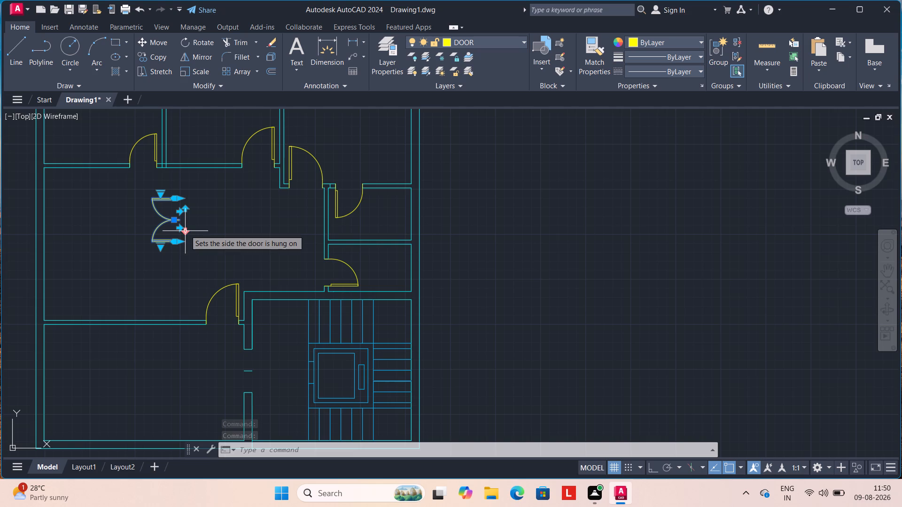
text(CO)
key(Return)
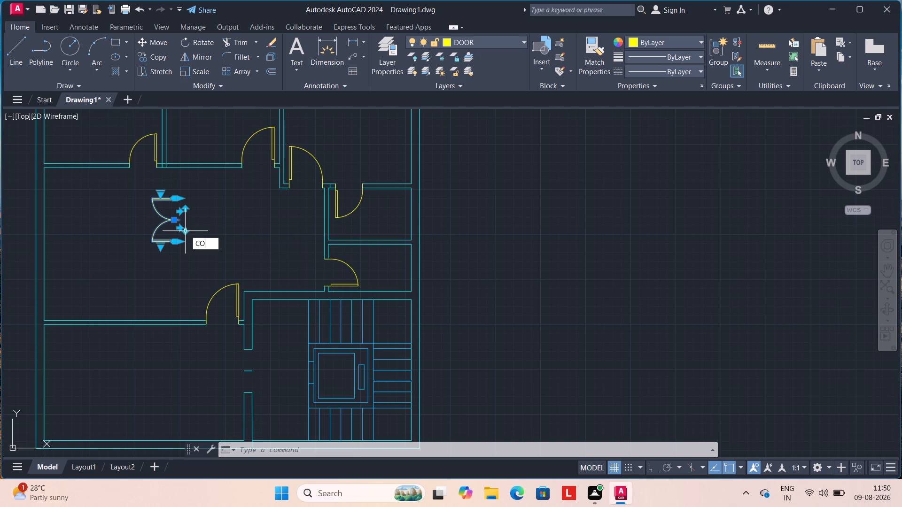
click(179, 219)
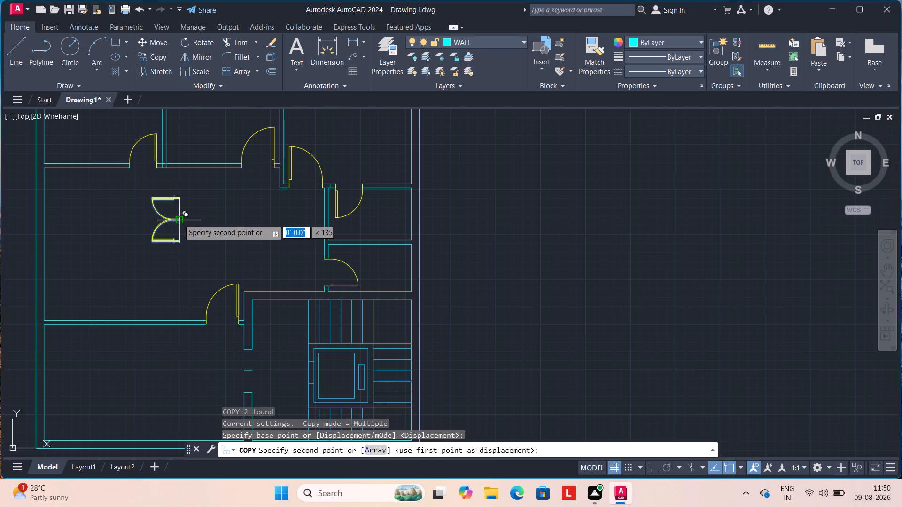
scroll(245, 367, up, 2)
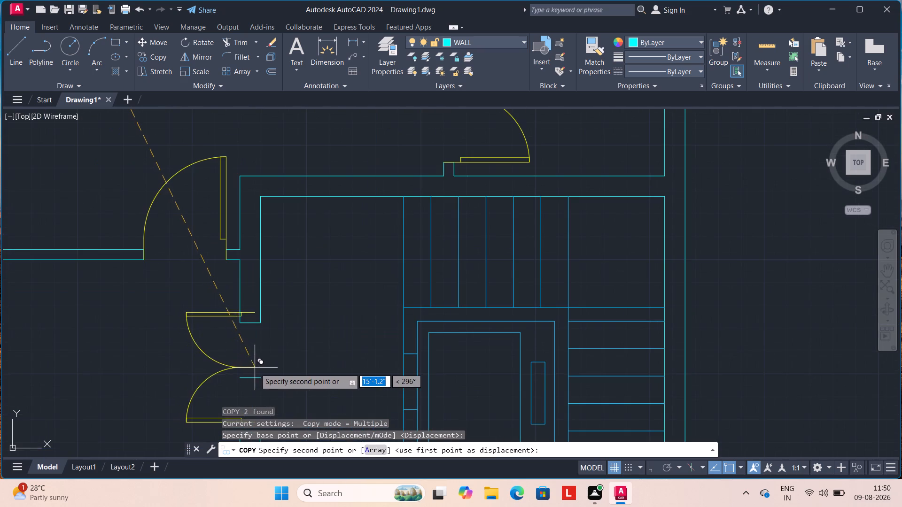
middle_drag(272, 376, 268, 280)
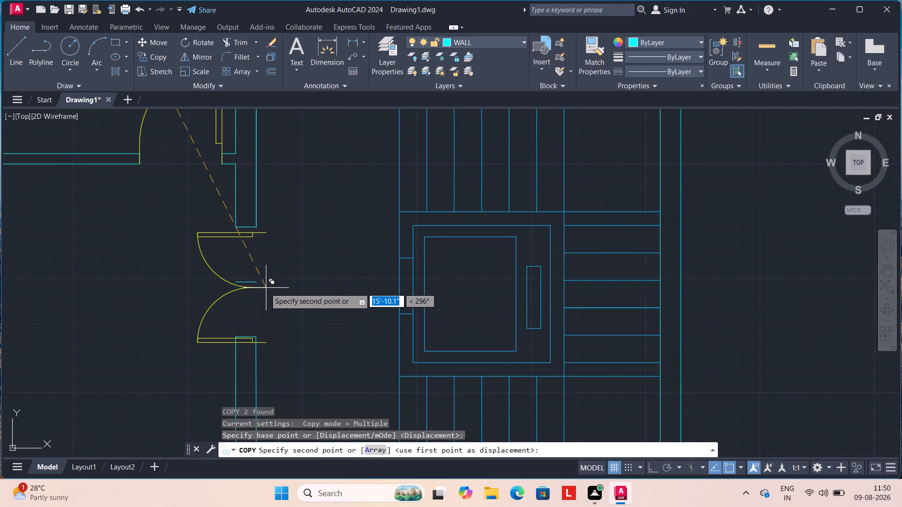
click(257, 283)
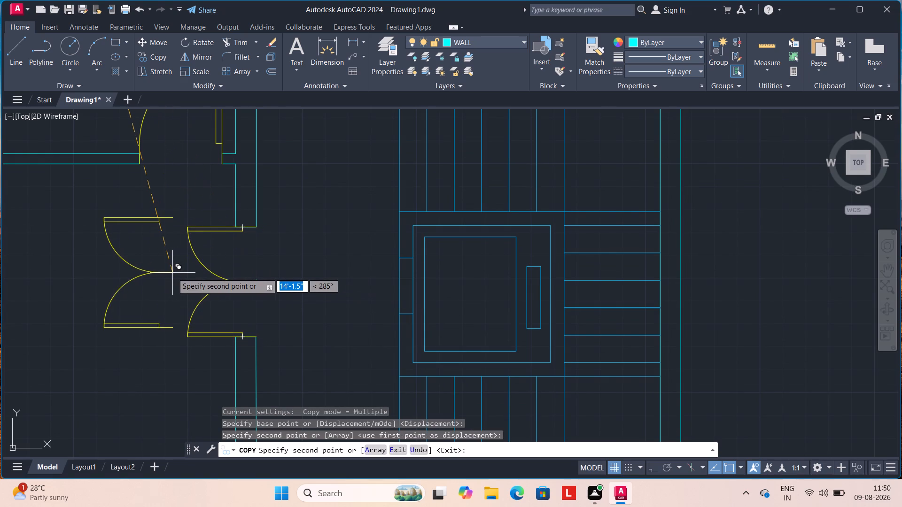
key(Escape)
Erase the two leftover loose door leaves in the large room north of the double door.
scroll(172, 273, down, 1)
scroll(173, 260, up, 3)
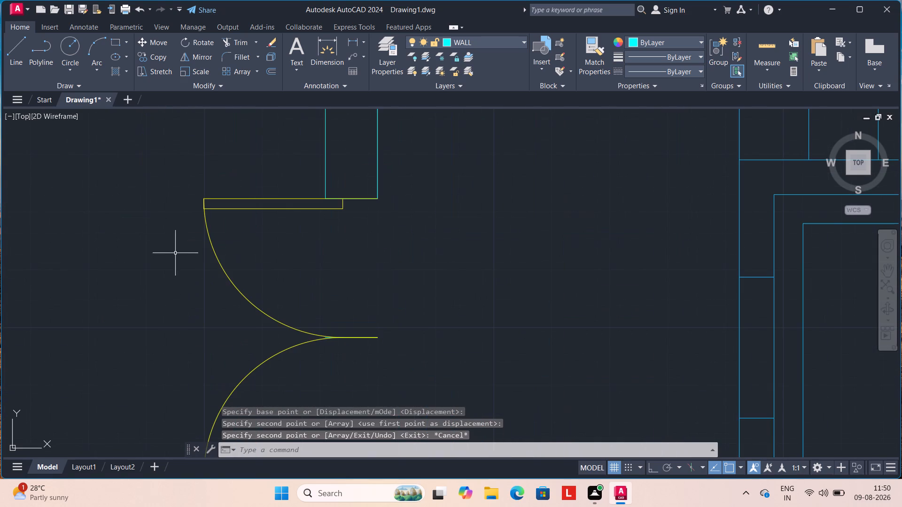
scroll(177, 247, down, 2)
scroll(136, 240, down, 2)
middle_drag(121, 241, 124, 243)
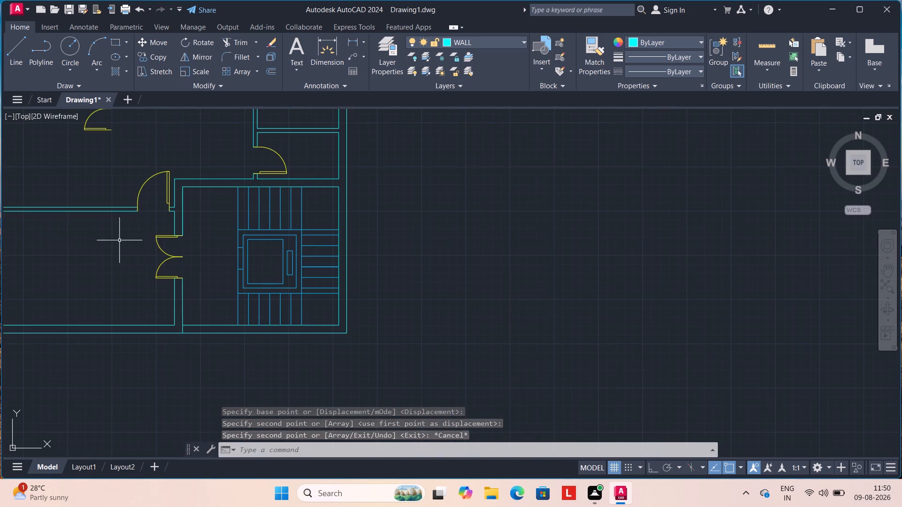
middle_drag(124, 243, 224, 307)
click(187, 191)
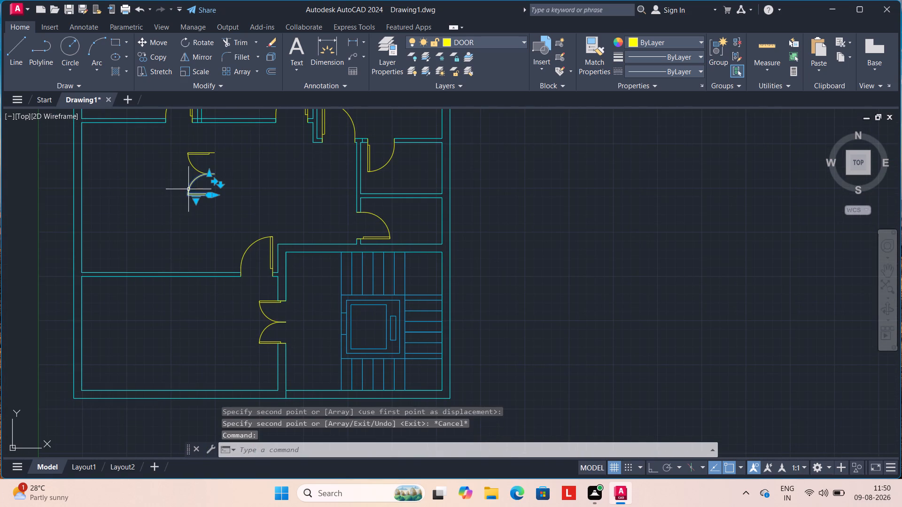
click(193, 167)
key(Delete)
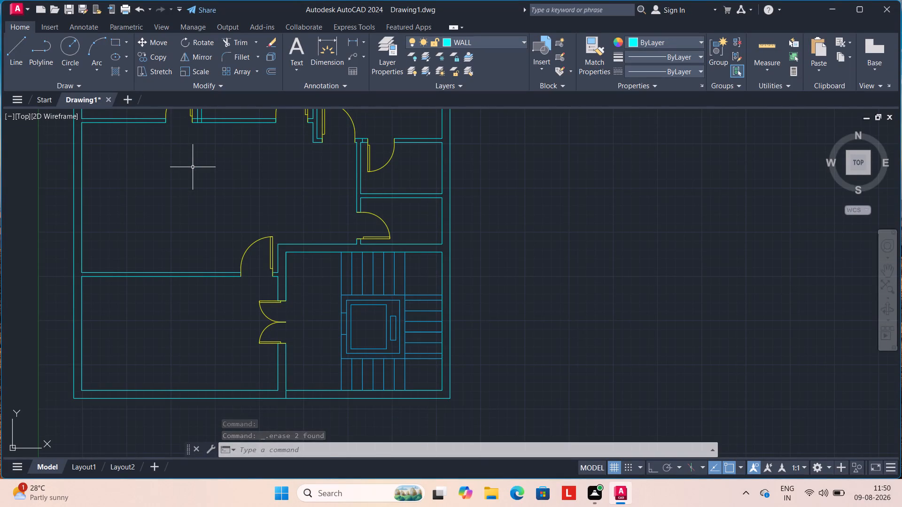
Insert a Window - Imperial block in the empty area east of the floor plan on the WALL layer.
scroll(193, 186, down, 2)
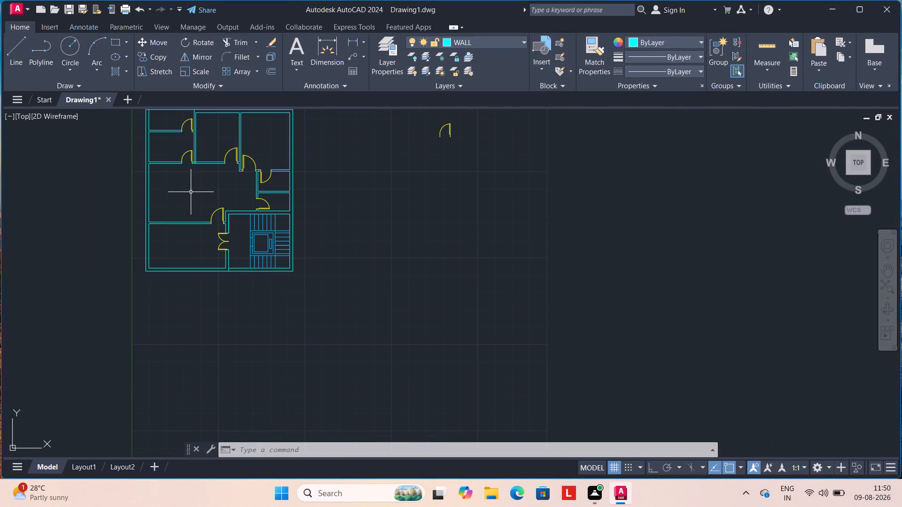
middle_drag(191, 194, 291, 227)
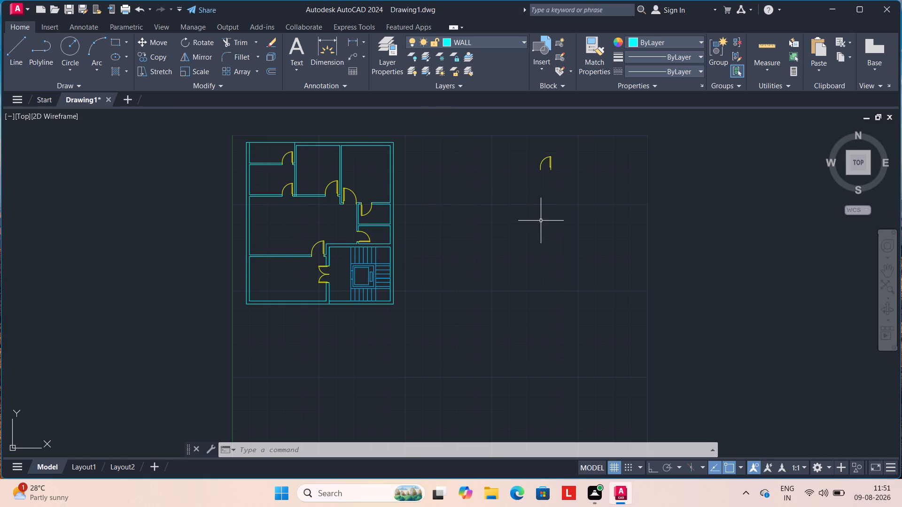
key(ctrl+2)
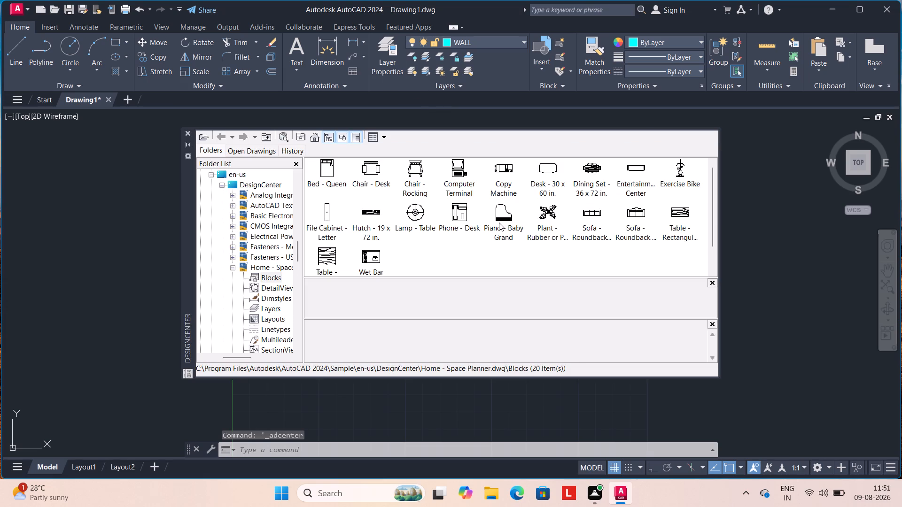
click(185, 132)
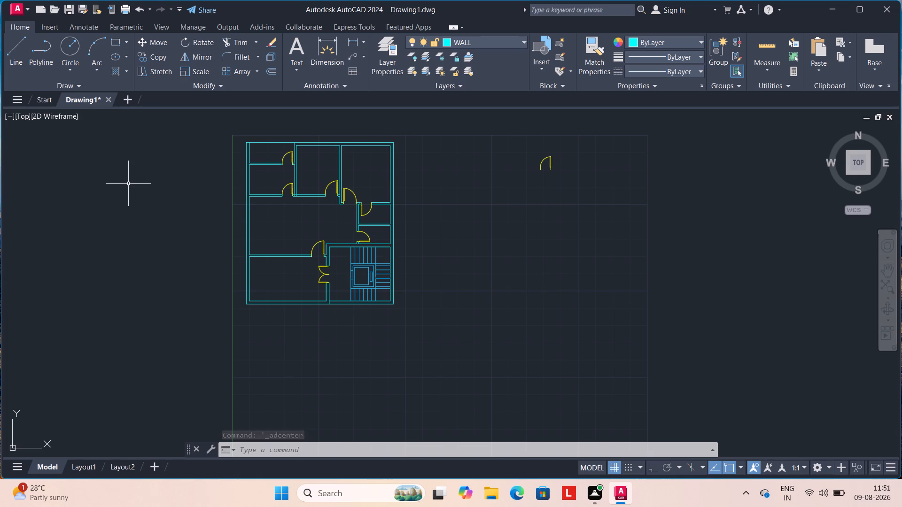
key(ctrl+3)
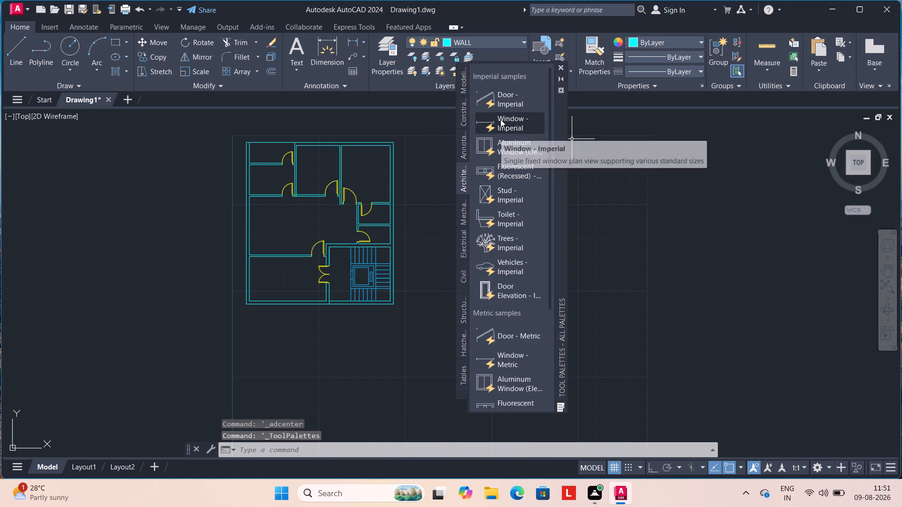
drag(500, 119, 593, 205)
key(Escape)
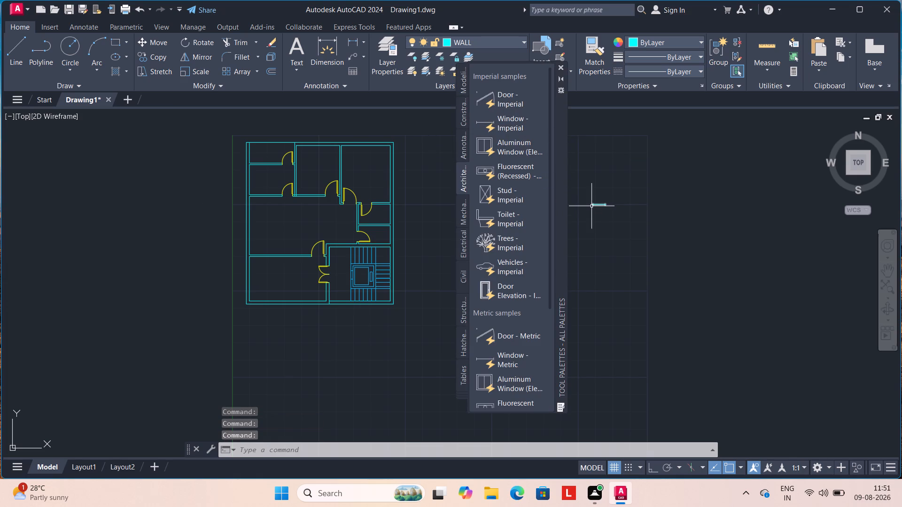
Insert a Window - Imperial block on the WINDOW layer in the empty area east of the floor plan.
click(521, 38)
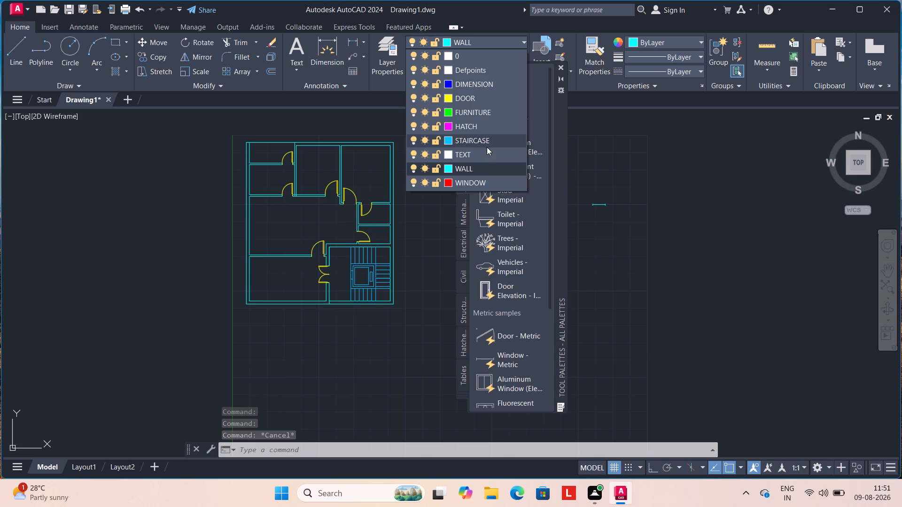
click(484, 184)
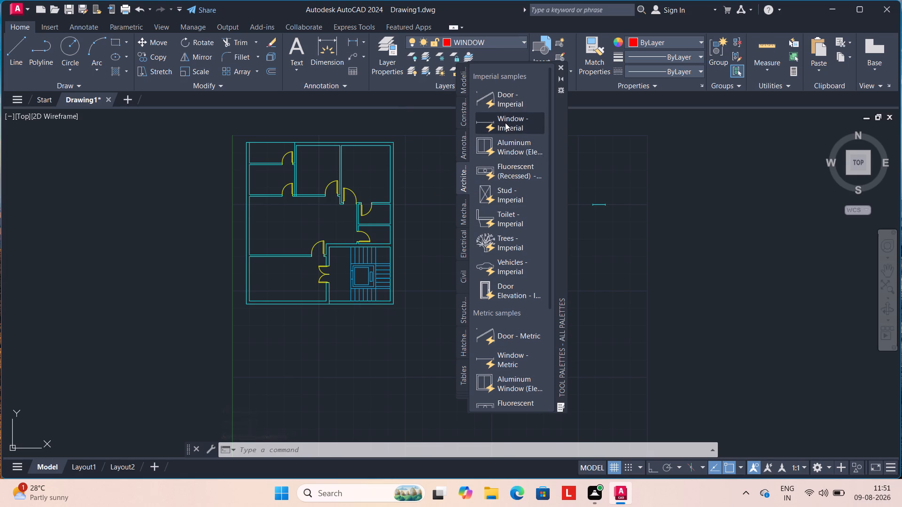
drag(505, 123, 580, 251)
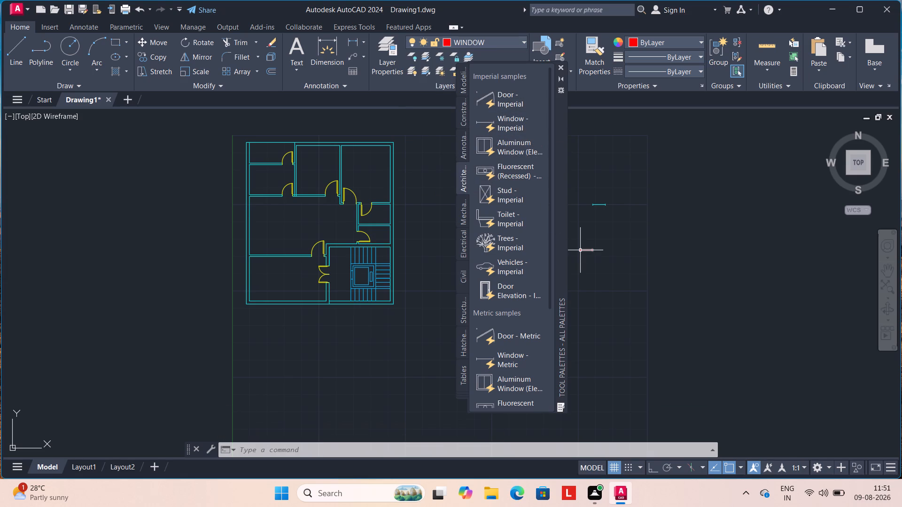
key(Escape)
click(559, 66)
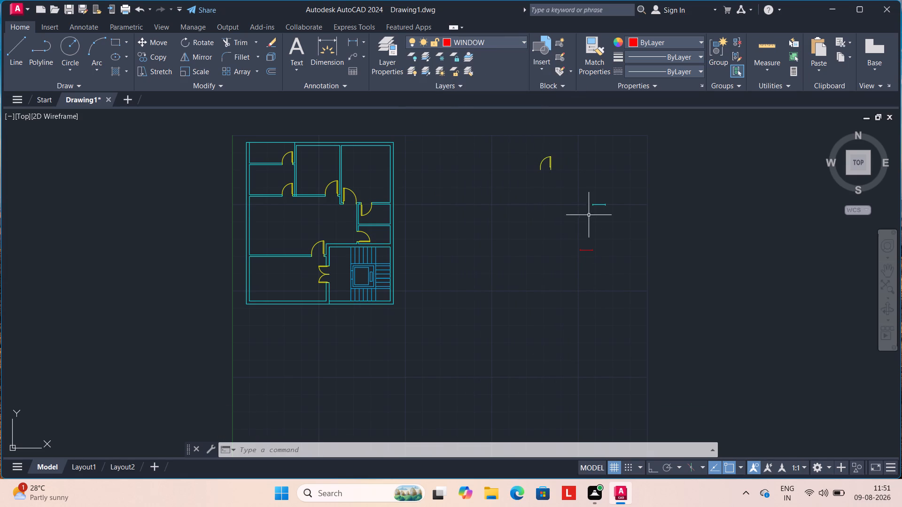
Erase the WALL-layer window block and the spare door block east of the floor plan.
click(594, 205)
click(549, 165)
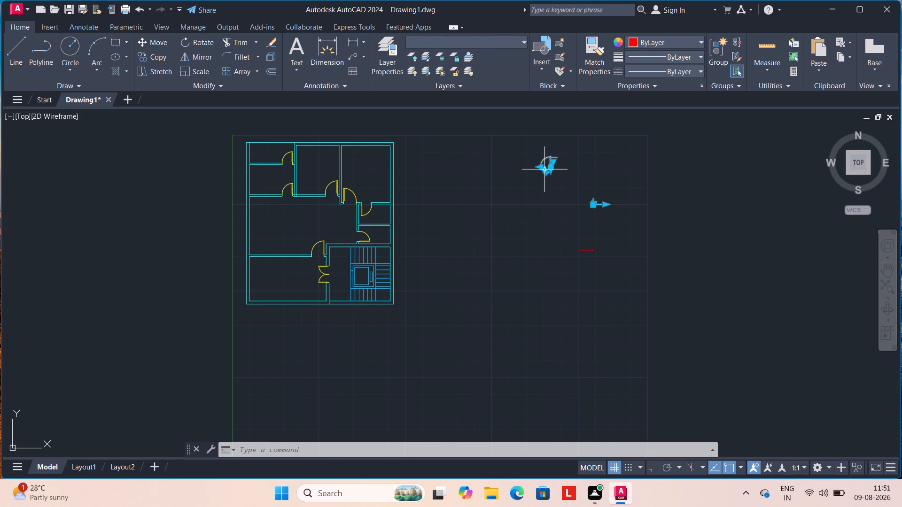
key(Delete)
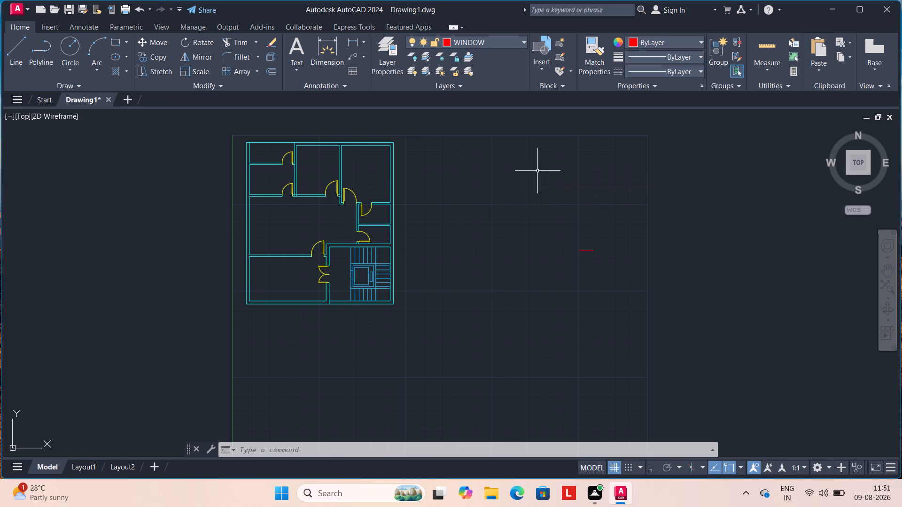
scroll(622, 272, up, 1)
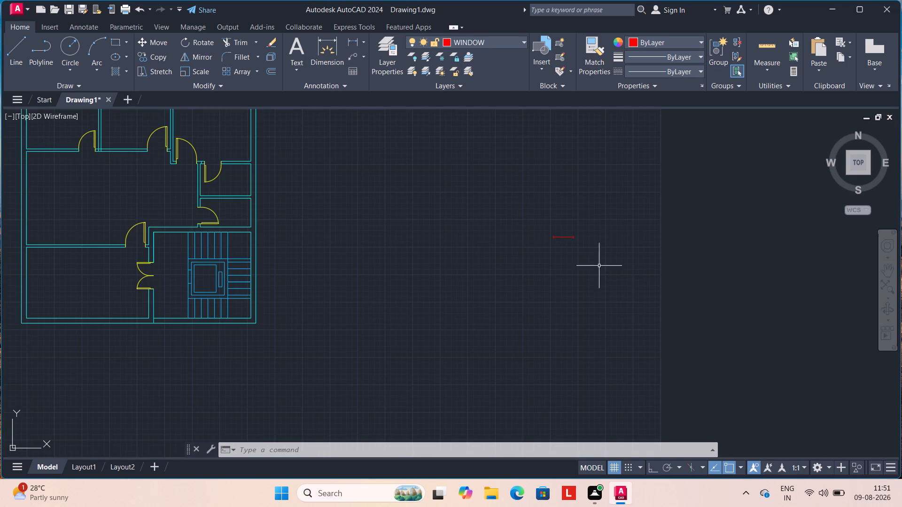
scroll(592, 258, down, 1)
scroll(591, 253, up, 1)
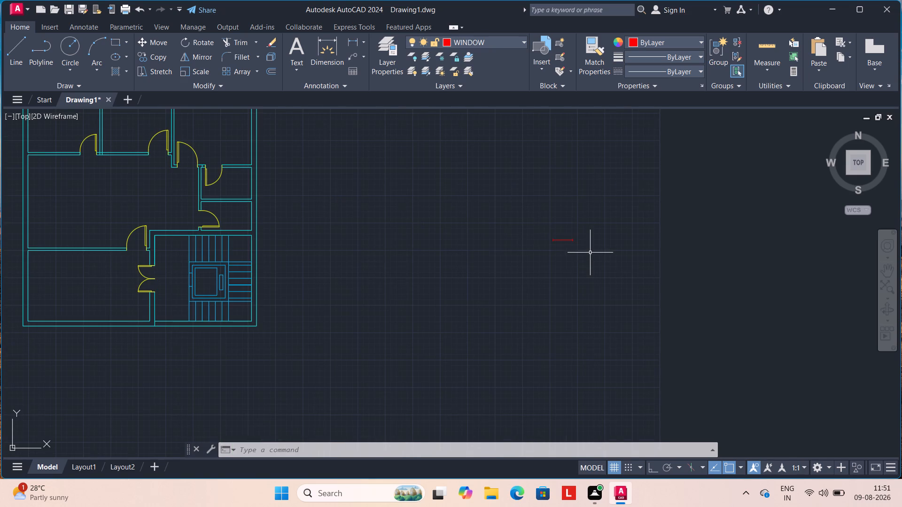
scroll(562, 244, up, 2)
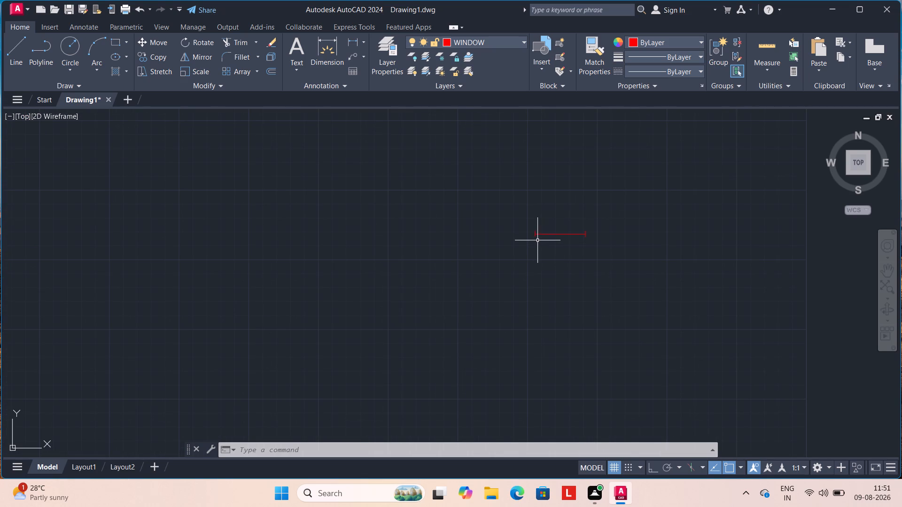
Measure the WINDOW-layer window block's width east of the floor plan with a linear dimension between its ends.
scroll(534, 238, up, 2)
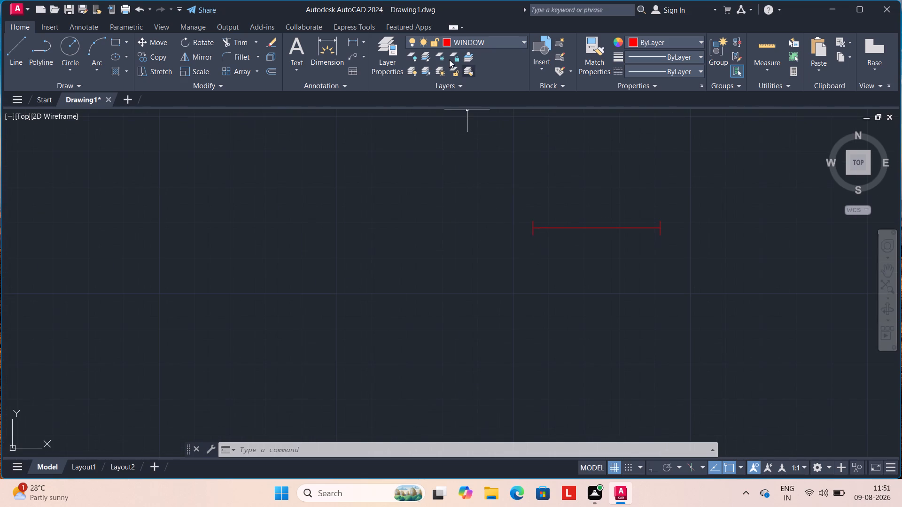
click(362, 40)
click(374, 63)
click(531, 239)
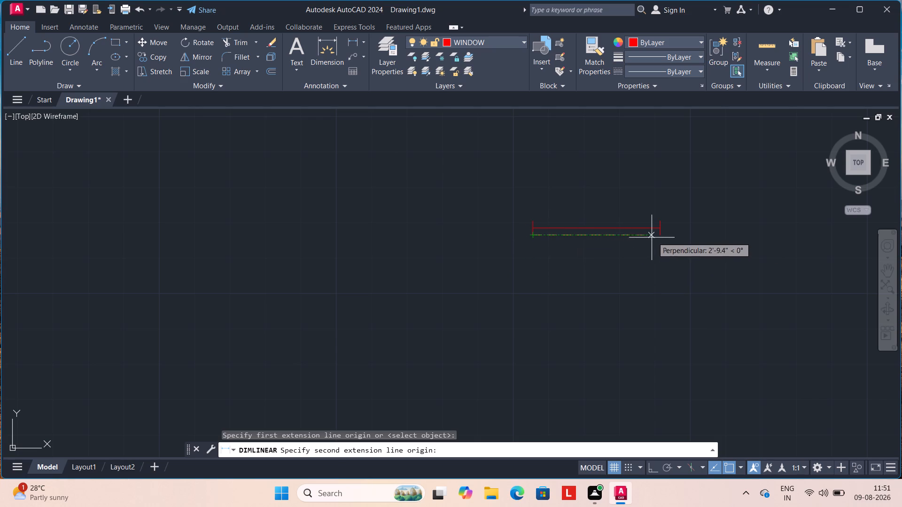
click(656, 237)
scroll(656, 237, down, 2)
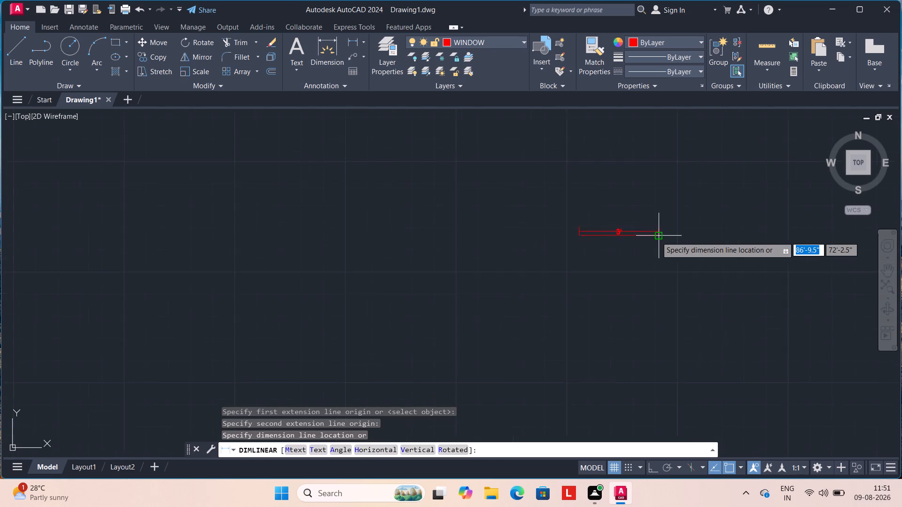
key(Escape)
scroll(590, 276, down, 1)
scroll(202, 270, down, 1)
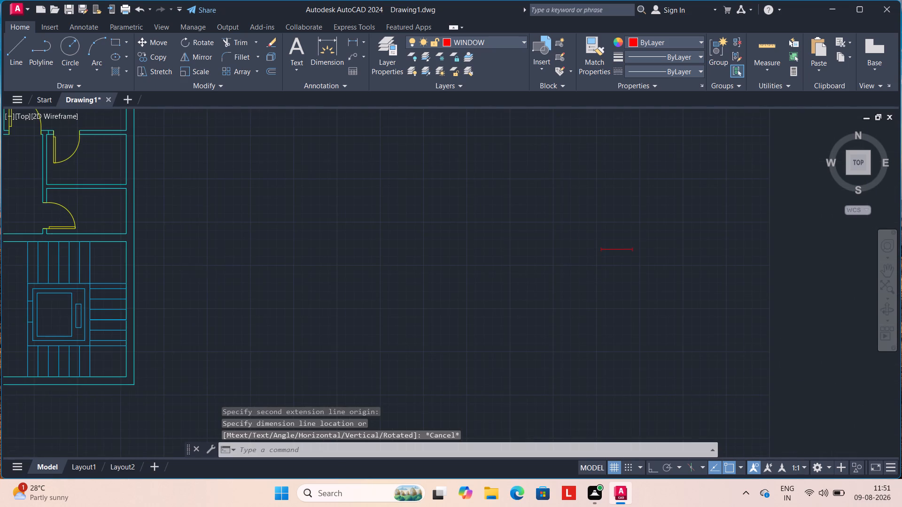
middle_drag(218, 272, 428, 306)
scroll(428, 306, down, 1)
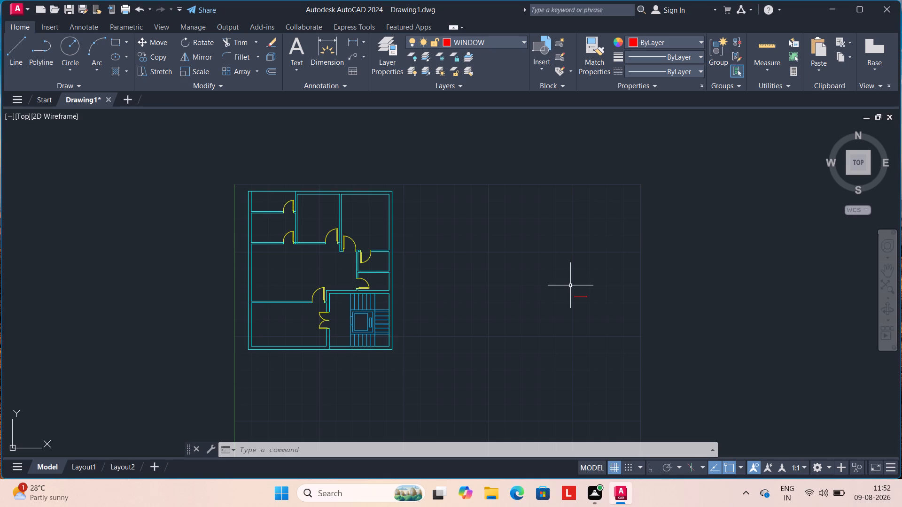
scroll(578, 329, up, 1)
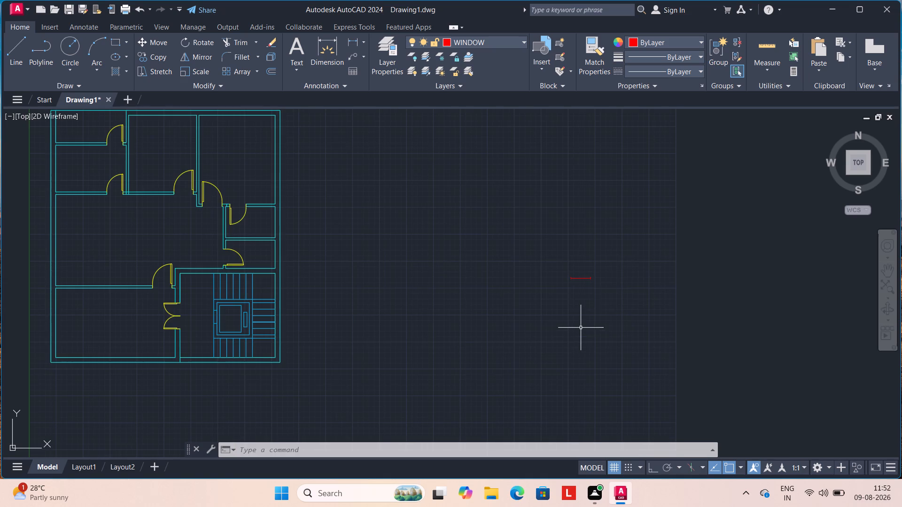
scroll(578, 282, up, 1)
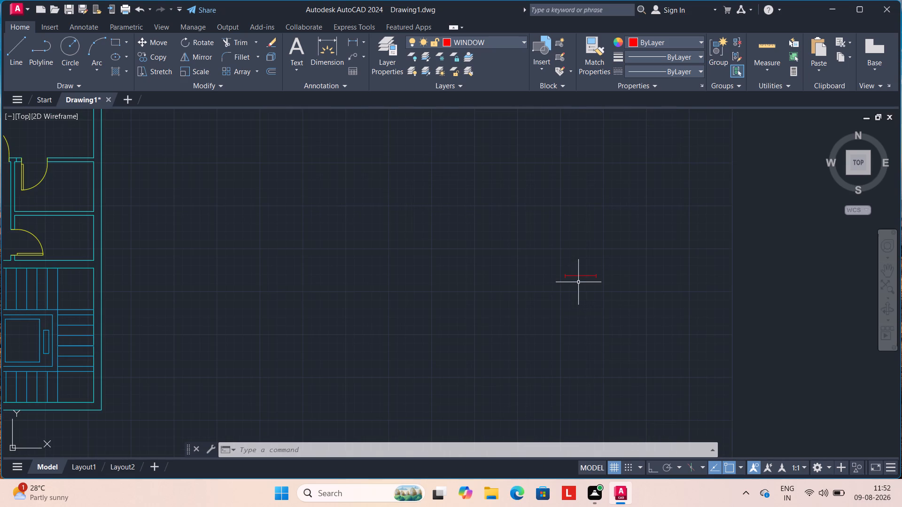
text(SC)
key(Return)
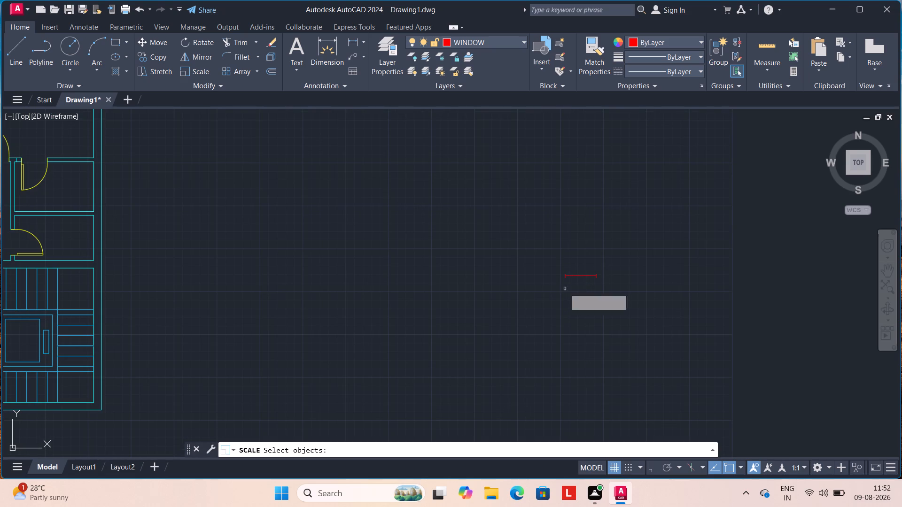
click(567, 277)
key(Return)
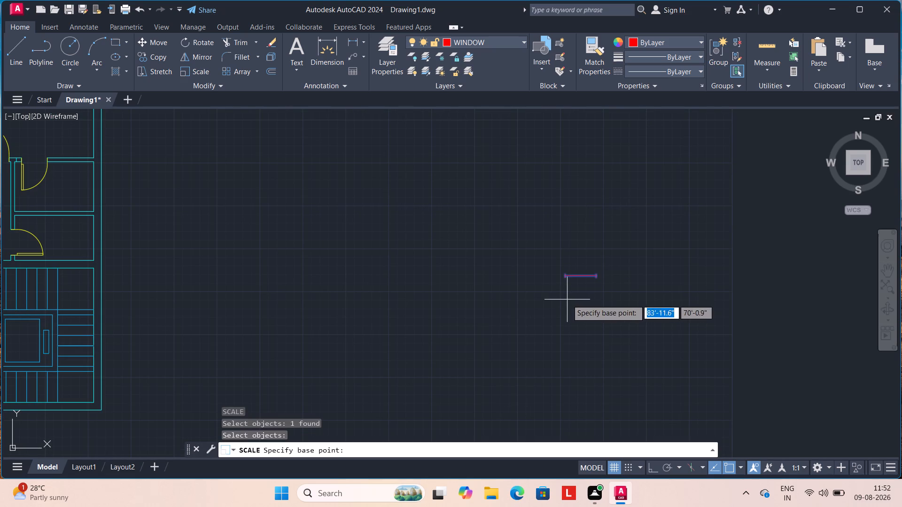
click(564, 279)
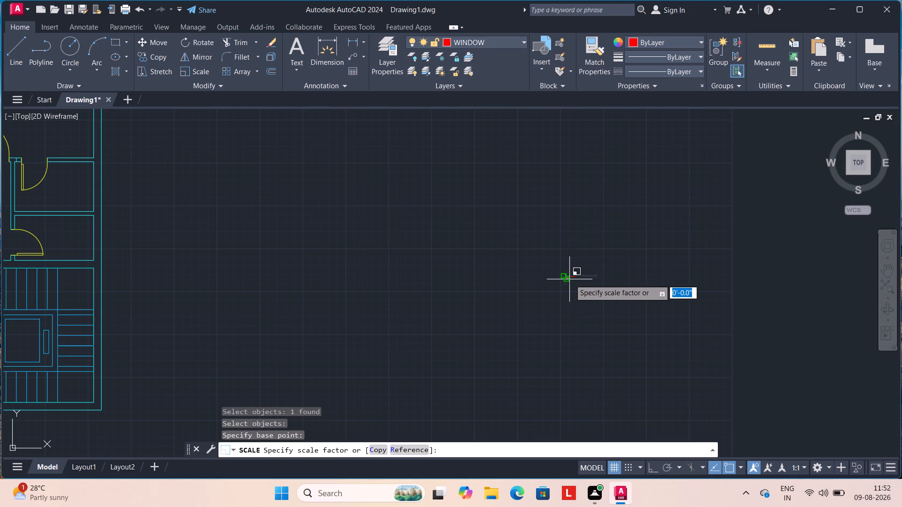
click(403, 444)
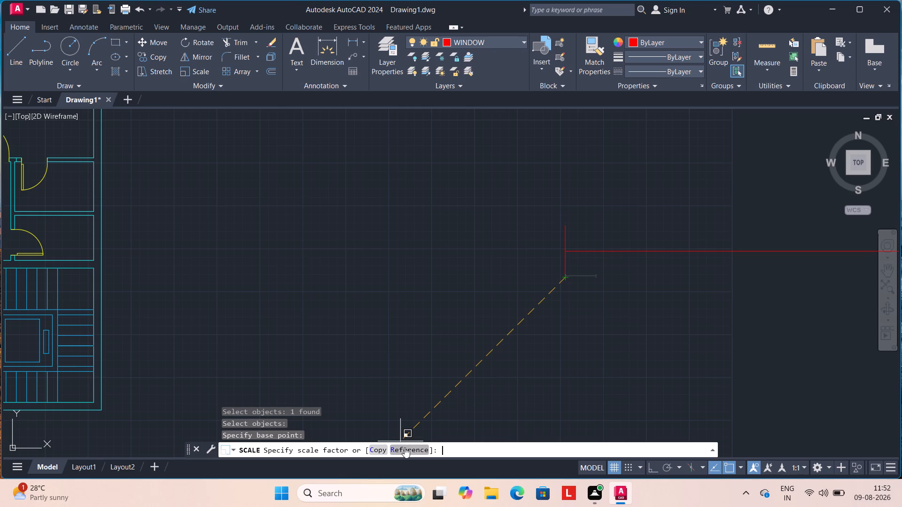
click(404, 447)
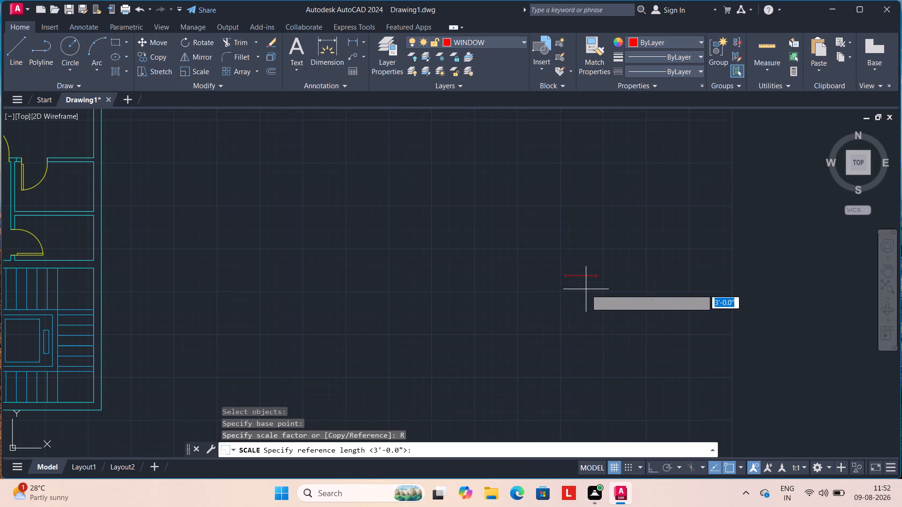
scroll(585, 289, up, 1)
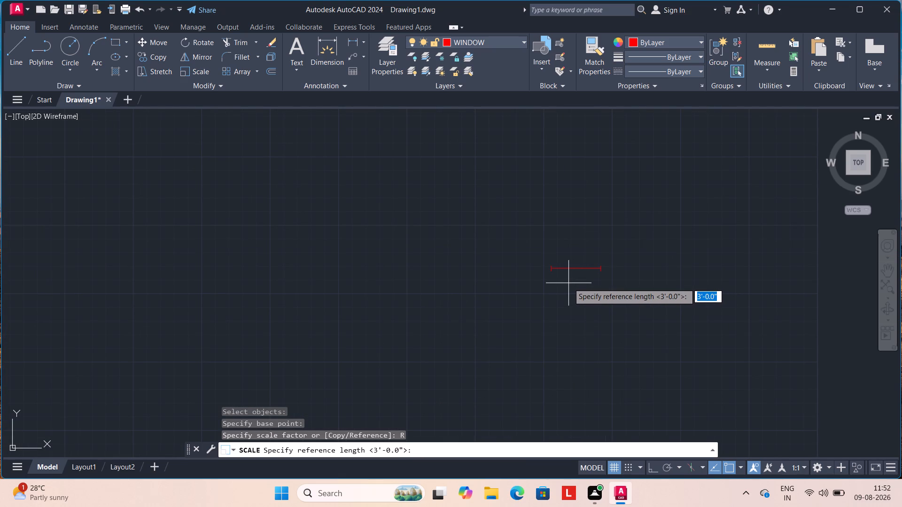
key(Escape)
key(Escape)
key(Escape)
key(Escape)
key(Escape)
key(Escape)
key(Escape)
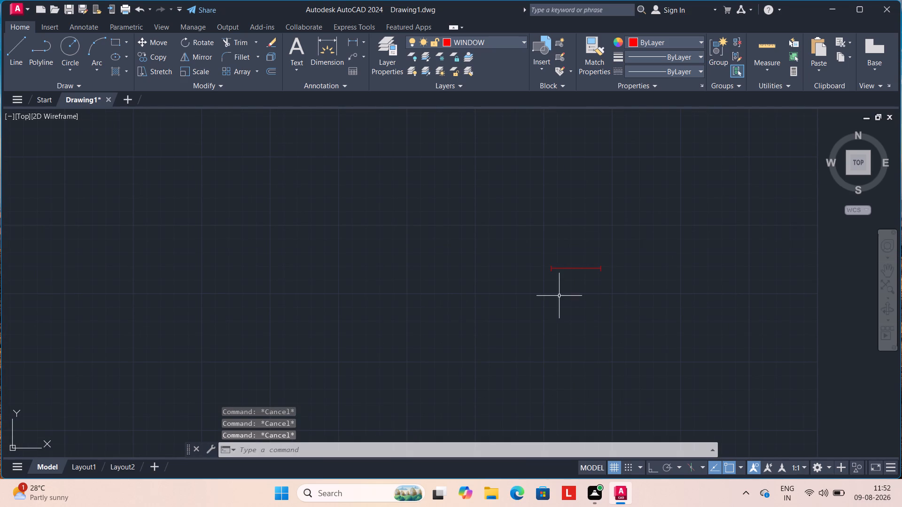
Scale the window block by reference from its west end, using its full width as reference and 5' as new length.
click(581, 269)
text(SC)
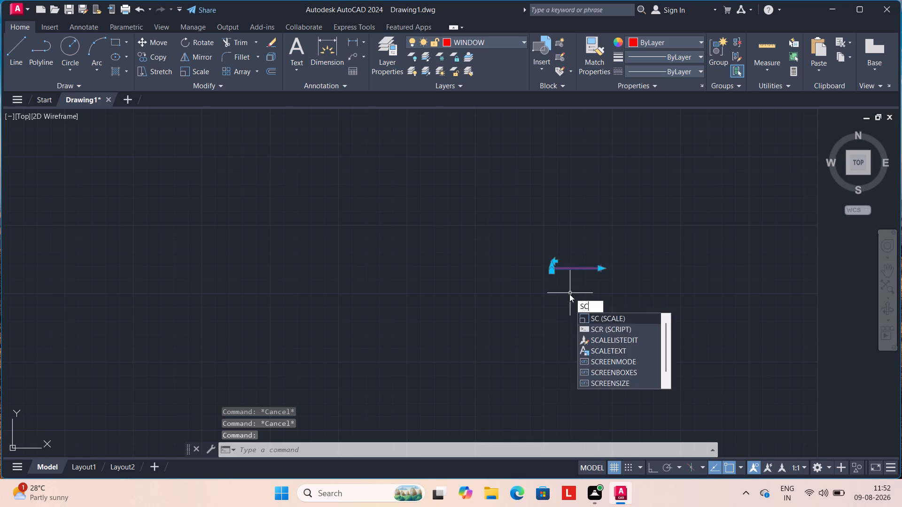
key(Return)
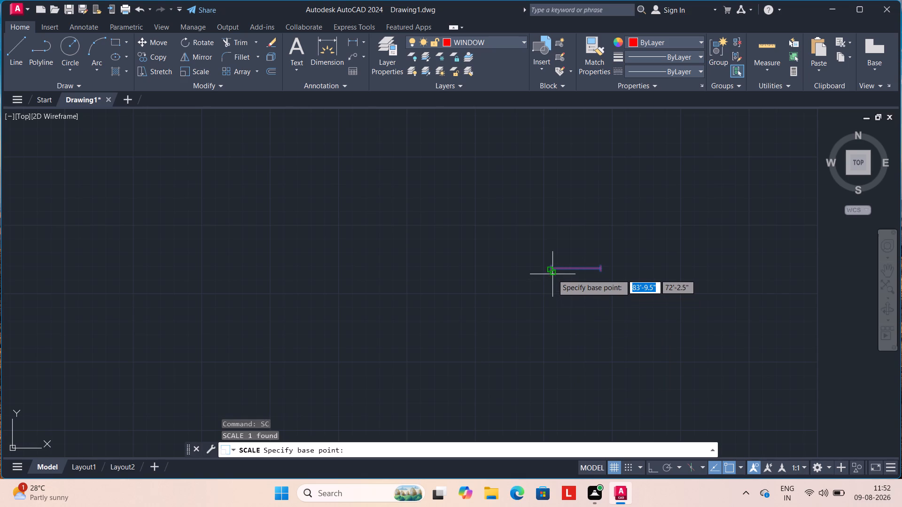
click(549, 273)
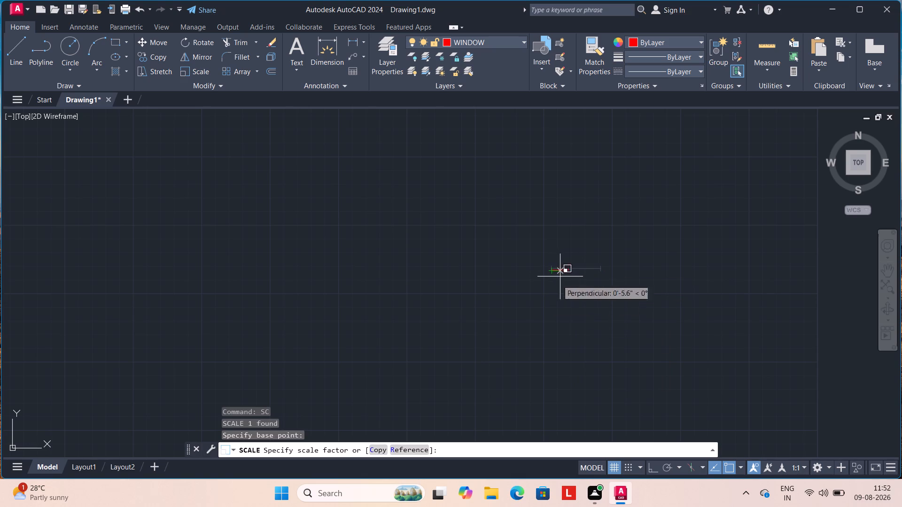
click(409, 452)
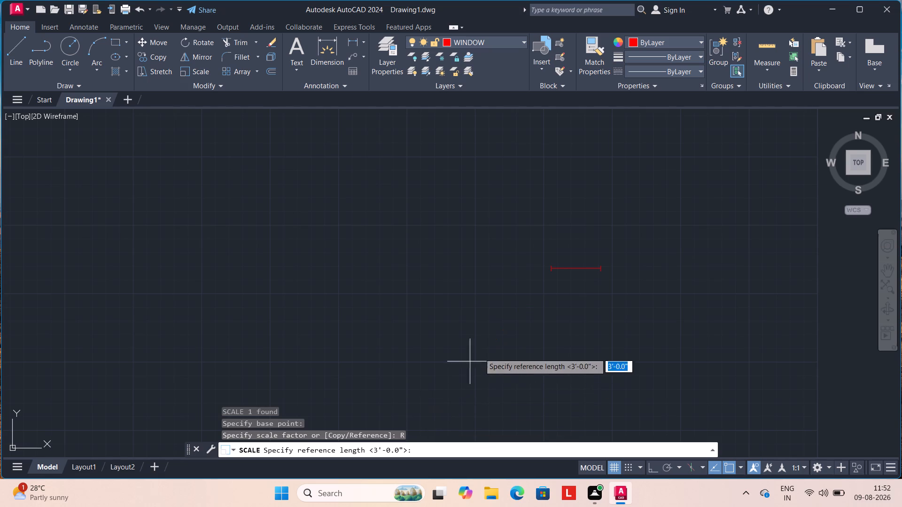
click(550, 275)
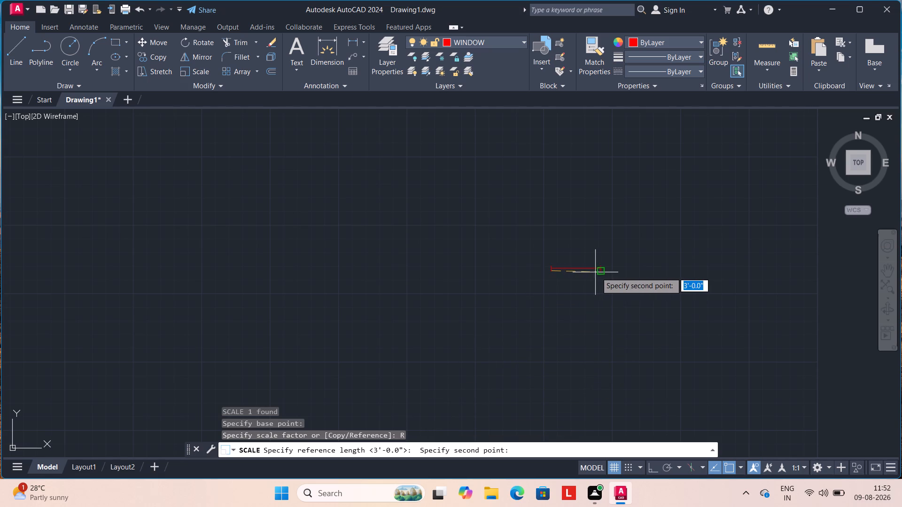
click(600, 272)
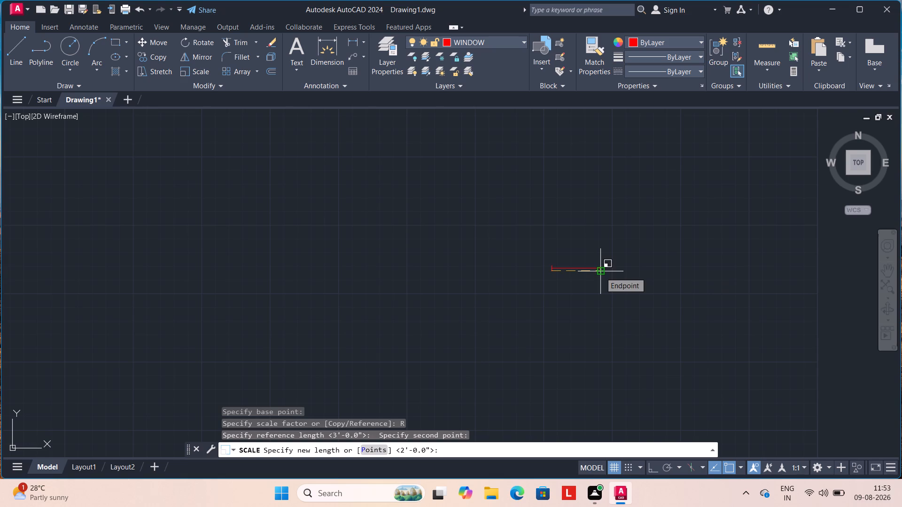
text(5')
key(Return)
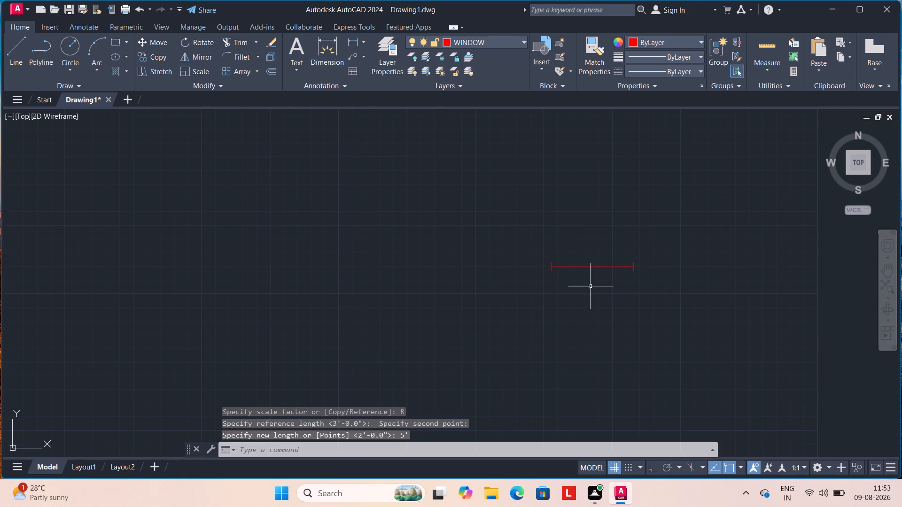
Copy the window block by its midpoint onto the midpoint of the inner north wall line of the middle northern room.
scroll(570, 287, down, 2)
scroll(510, 309, down, 1)
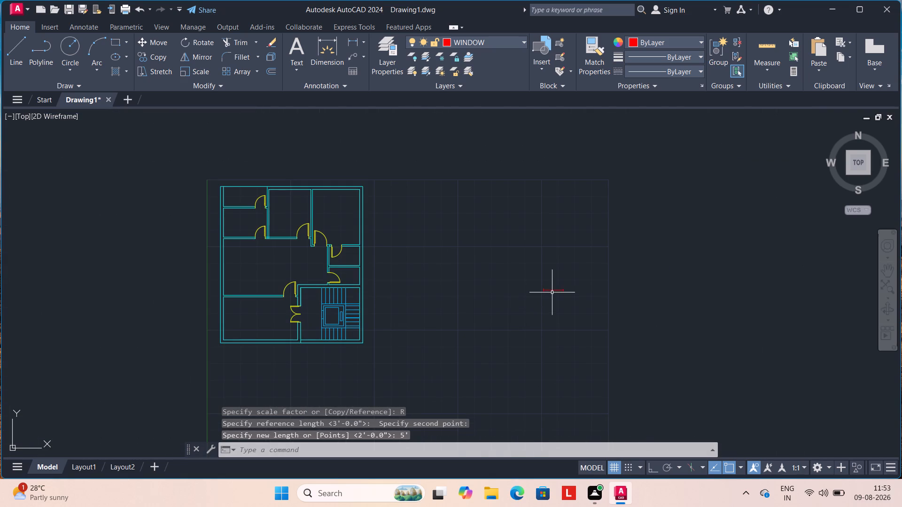
click(553, 291)
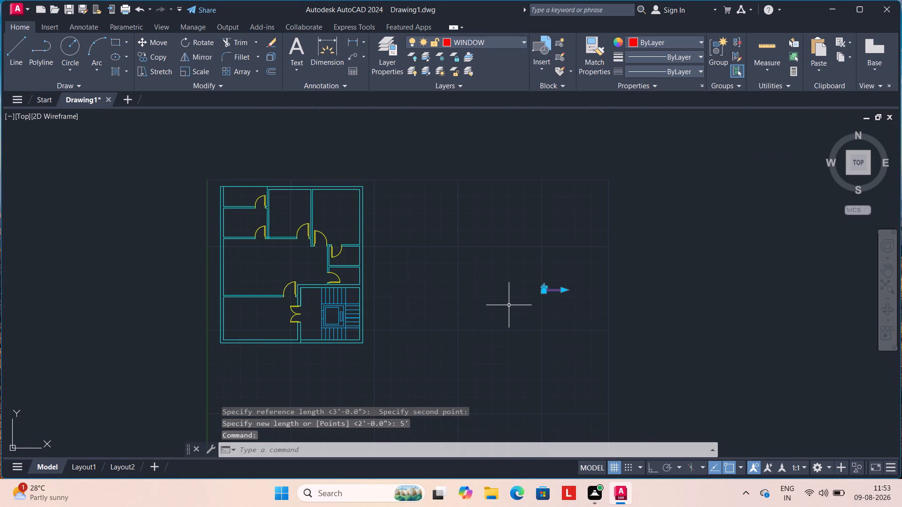
text(CO)
key(Return)
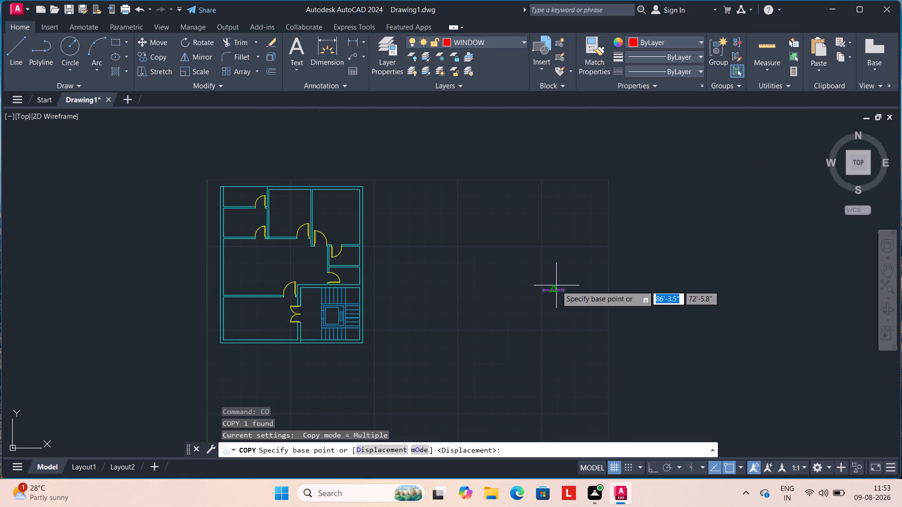
click(554, 290)
scroll(267, 208, up, 2)
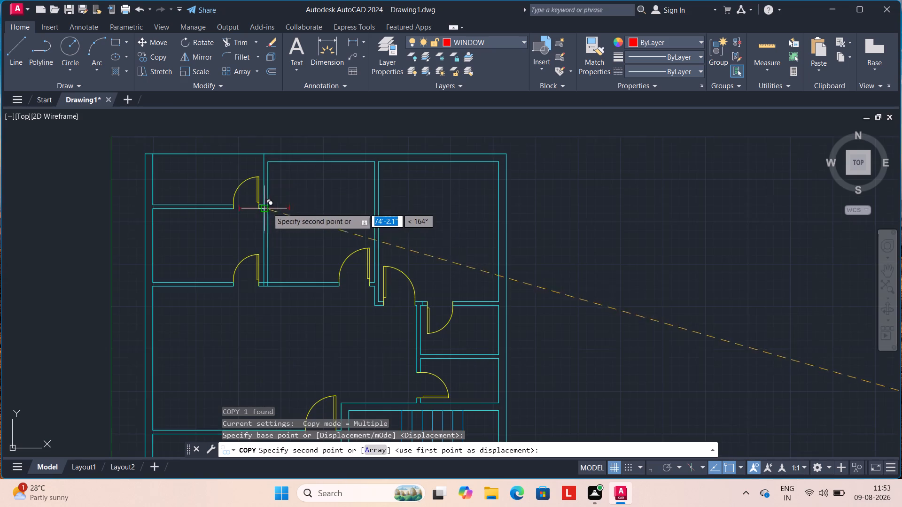
click(321, 157)
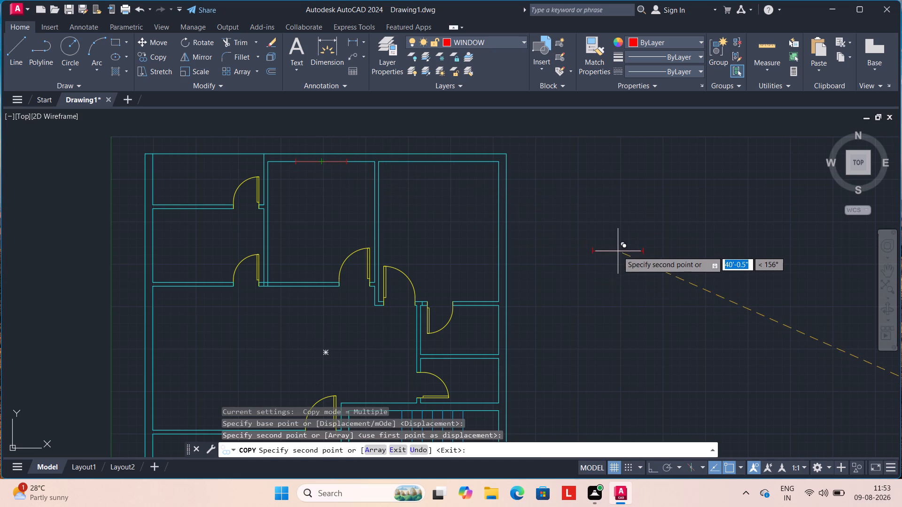
key(Escape)
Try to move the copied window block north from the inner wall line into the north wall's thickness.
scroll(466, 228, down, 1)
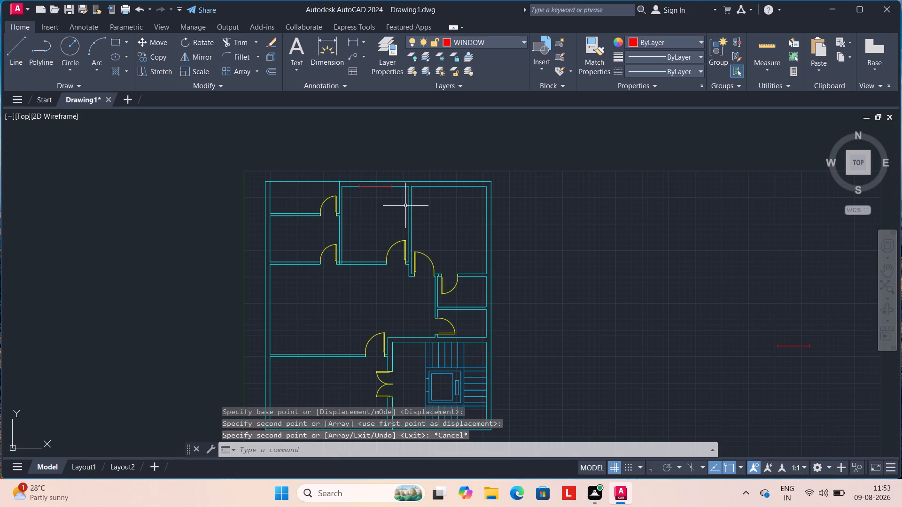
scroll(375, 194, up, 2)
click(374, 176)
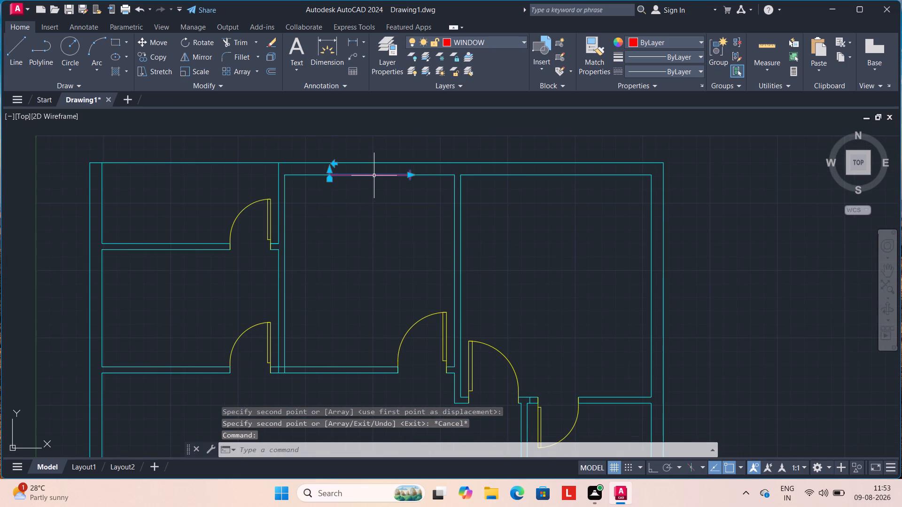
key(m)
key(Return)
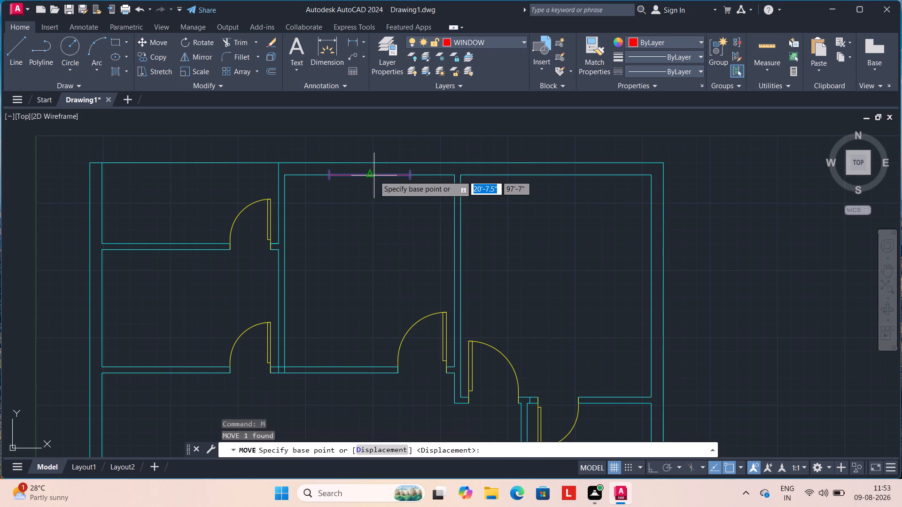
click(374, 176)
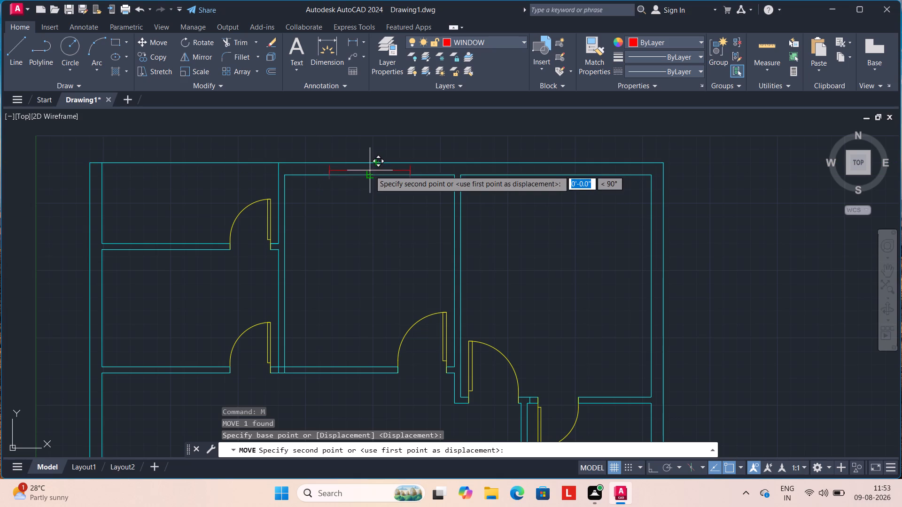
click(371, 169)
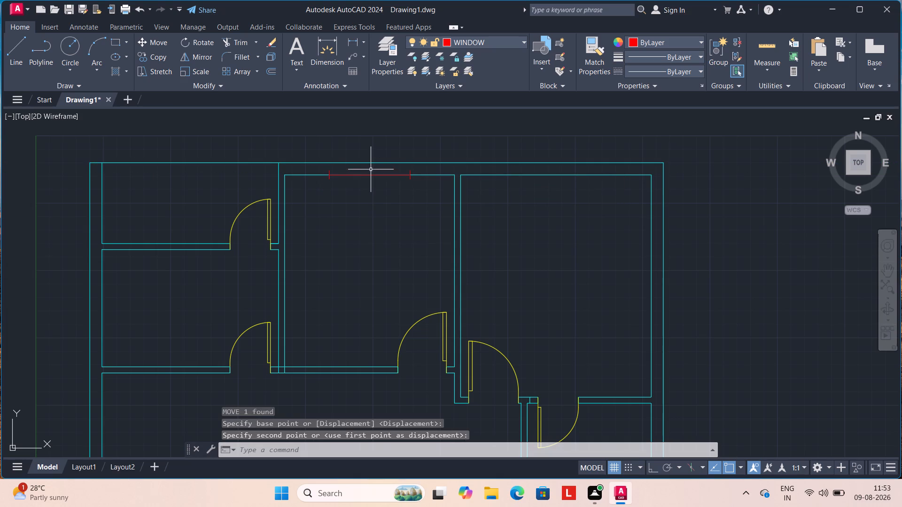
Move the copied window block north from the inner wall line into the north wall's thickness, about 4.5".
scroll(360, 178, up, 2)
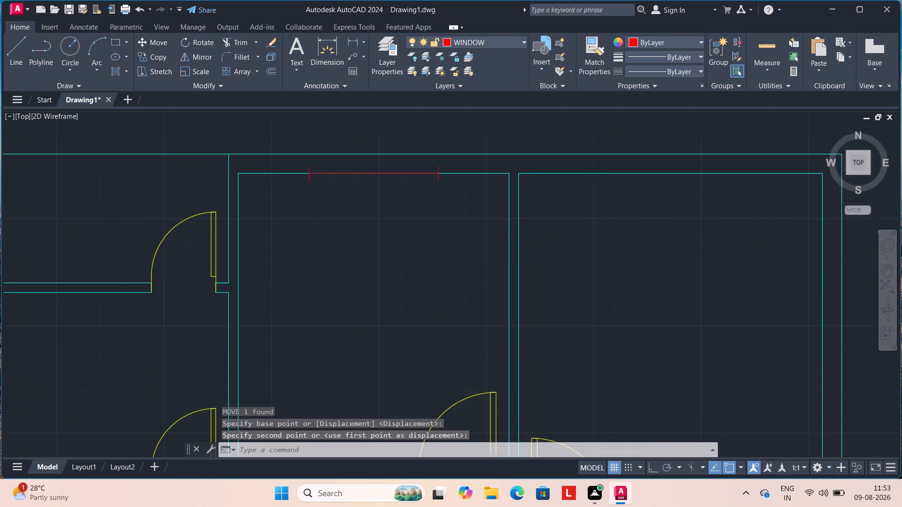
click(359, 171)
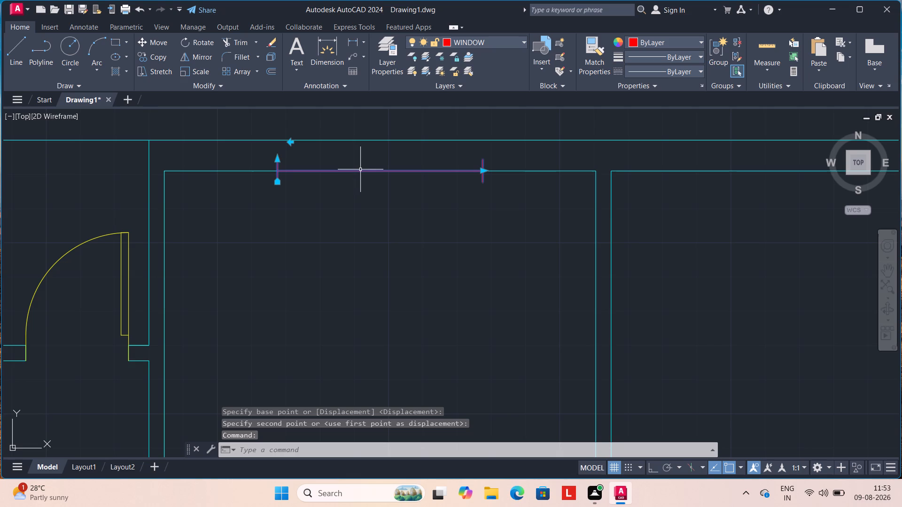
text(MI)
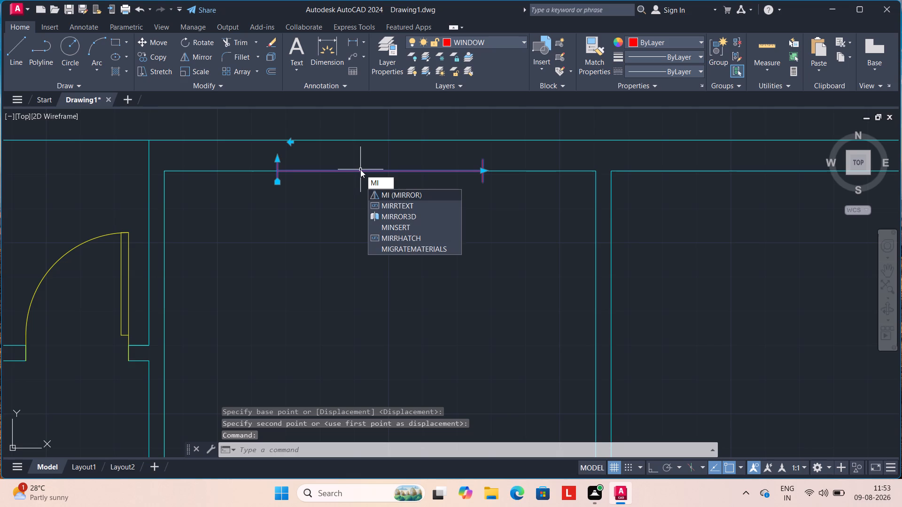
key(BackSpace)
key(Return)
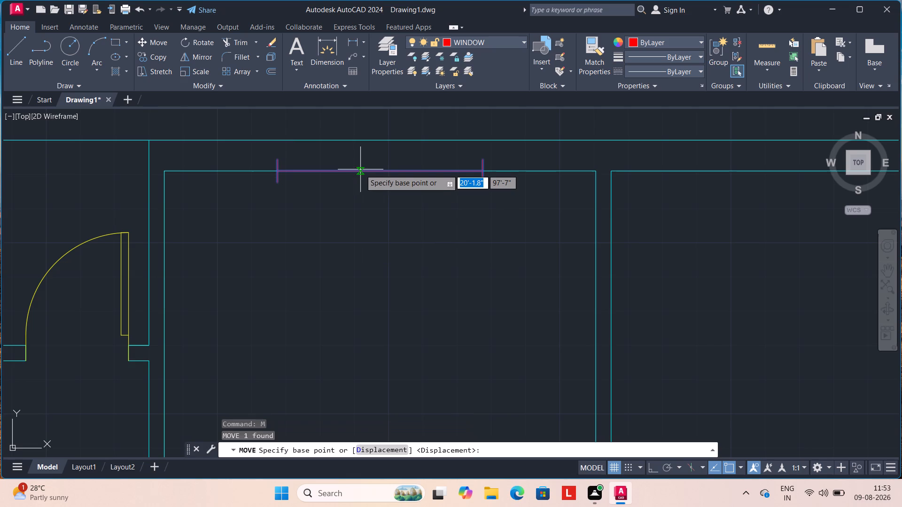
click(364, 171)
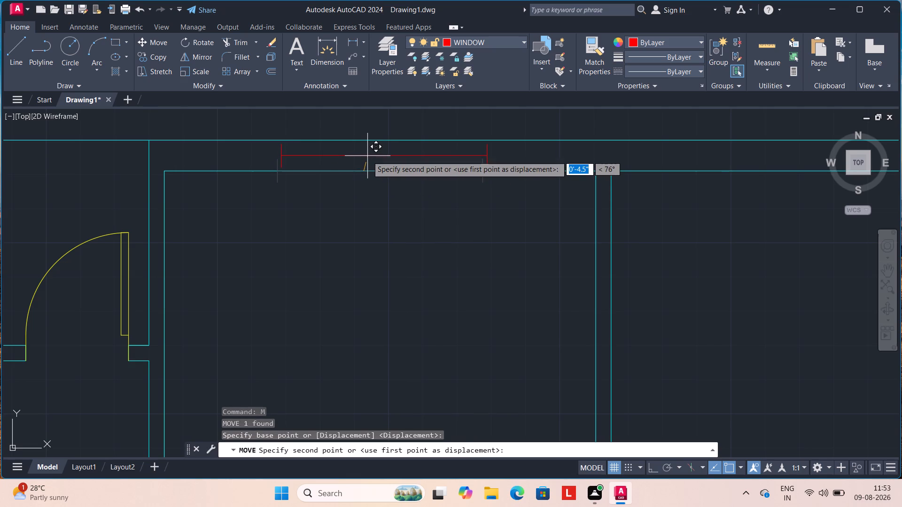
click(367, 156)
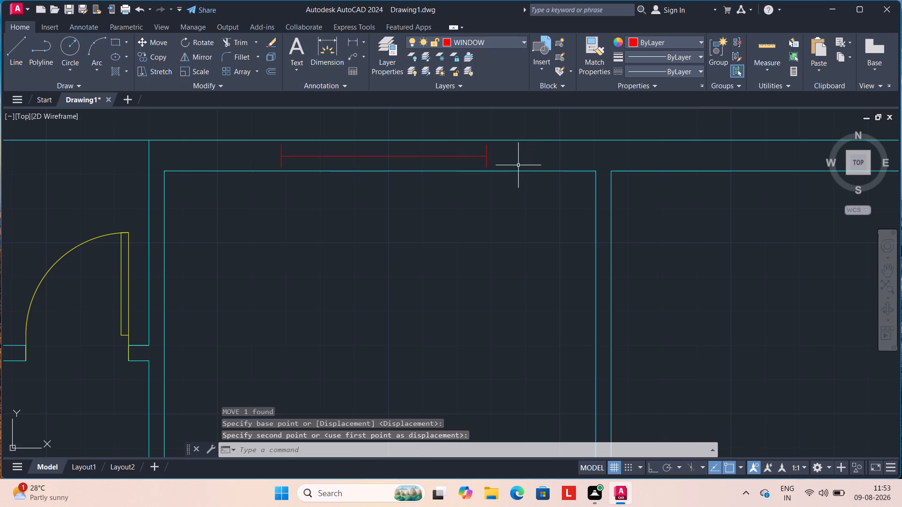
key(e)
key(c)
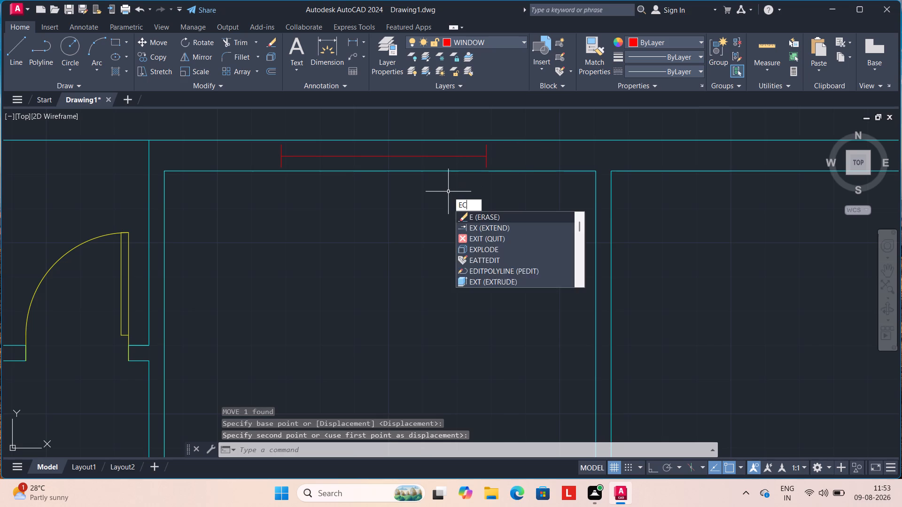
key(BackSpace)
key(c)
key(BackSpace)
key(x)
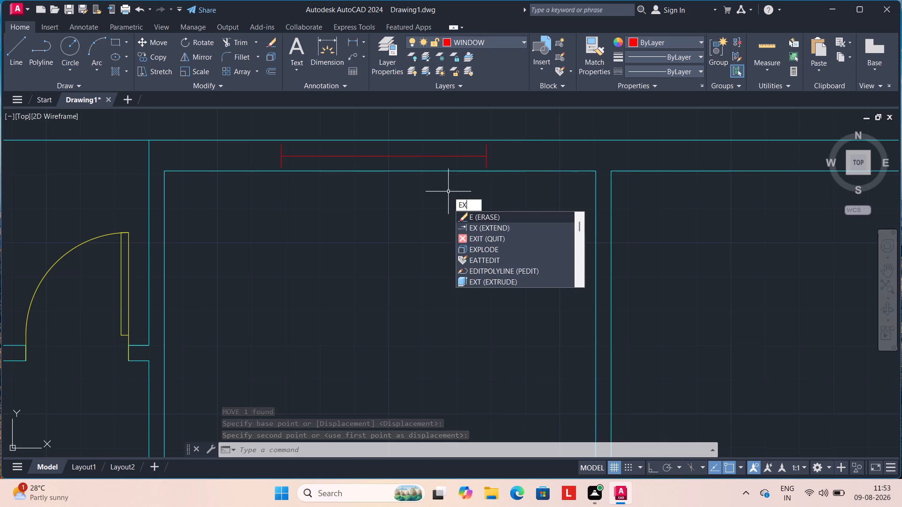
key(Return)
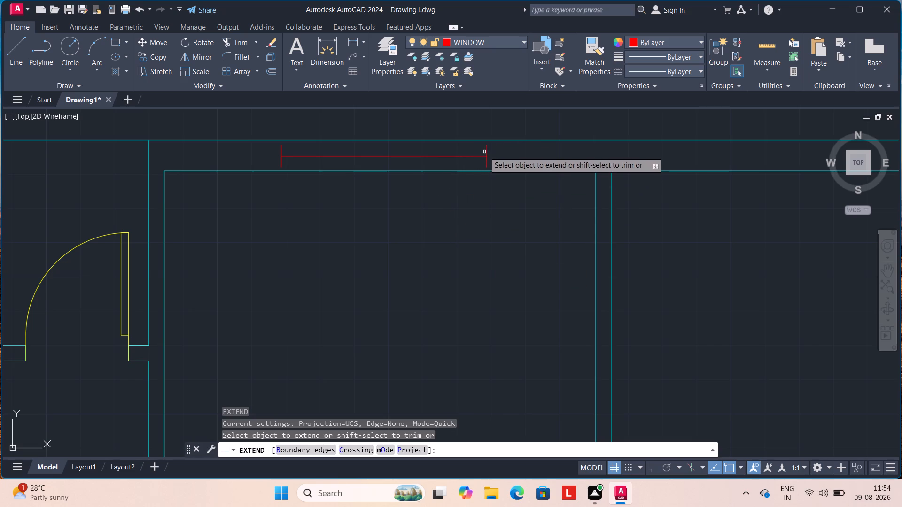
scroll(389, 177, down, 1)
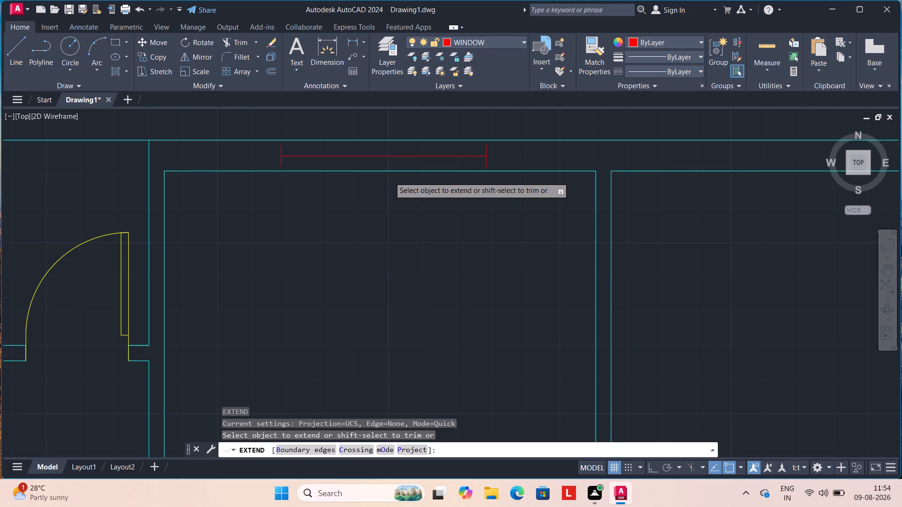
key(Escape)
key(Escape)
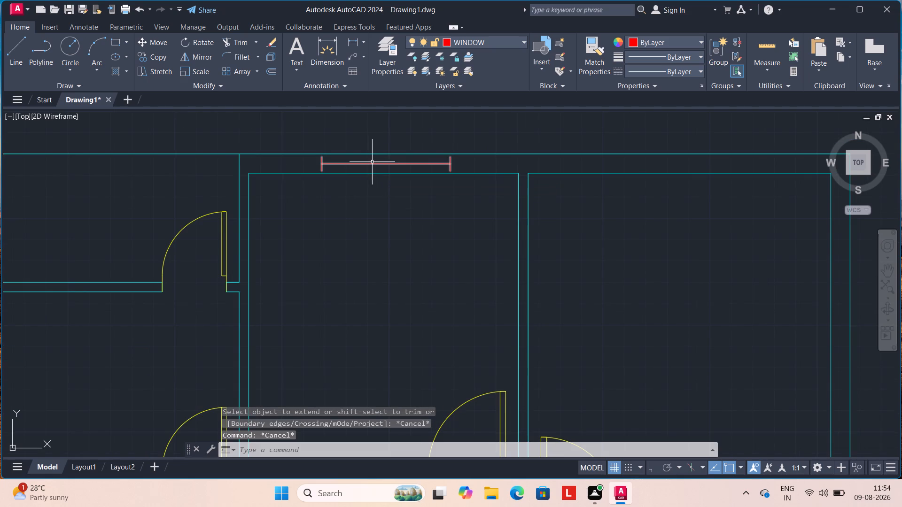
Erase the copied window block from the north wall of the middle northern room.
click(372, 162)
key(Delete)
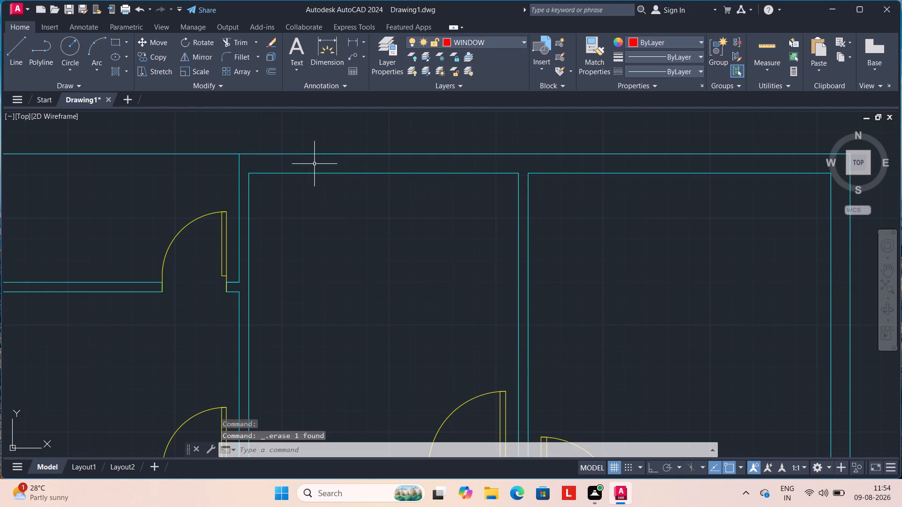
Draw a four-sided window outline across the middle northern room's north wall, its outer side 5' and its inner side about 5'-0.9".
key(l)
key(Return)
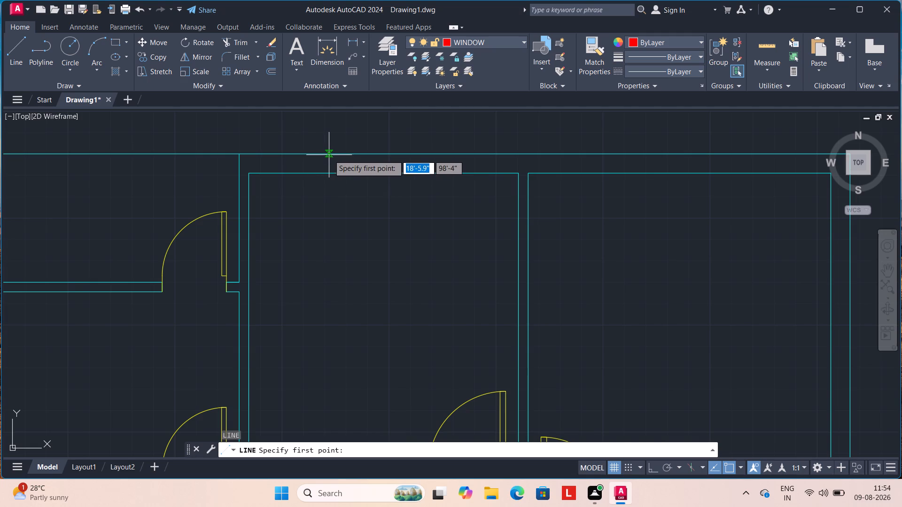
click(329, 154)
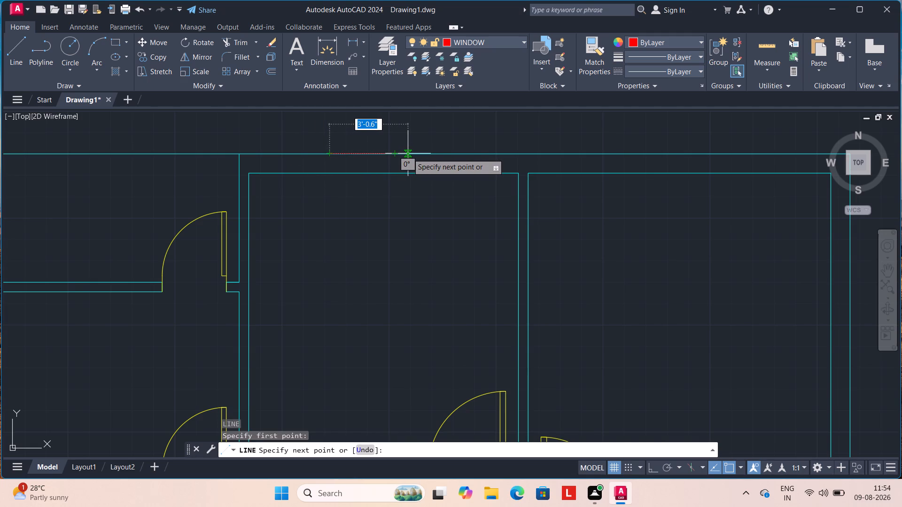
text(5')
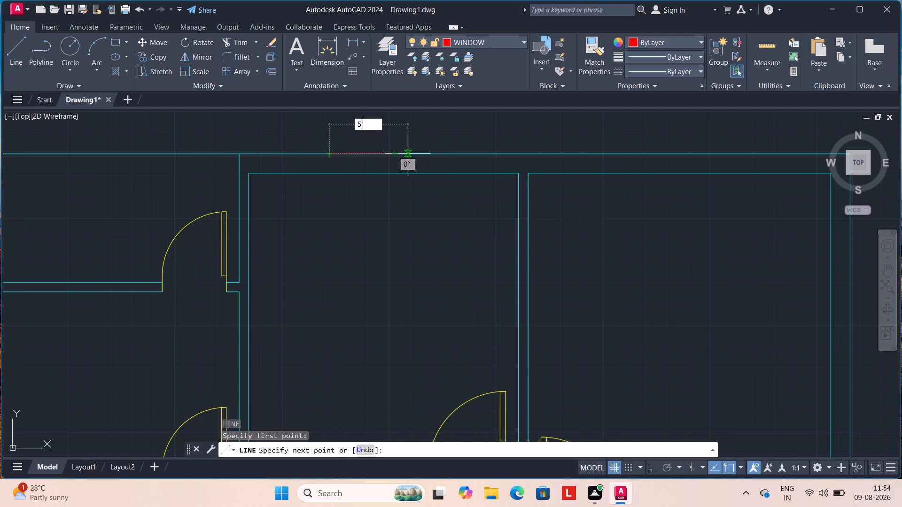
key(Return)
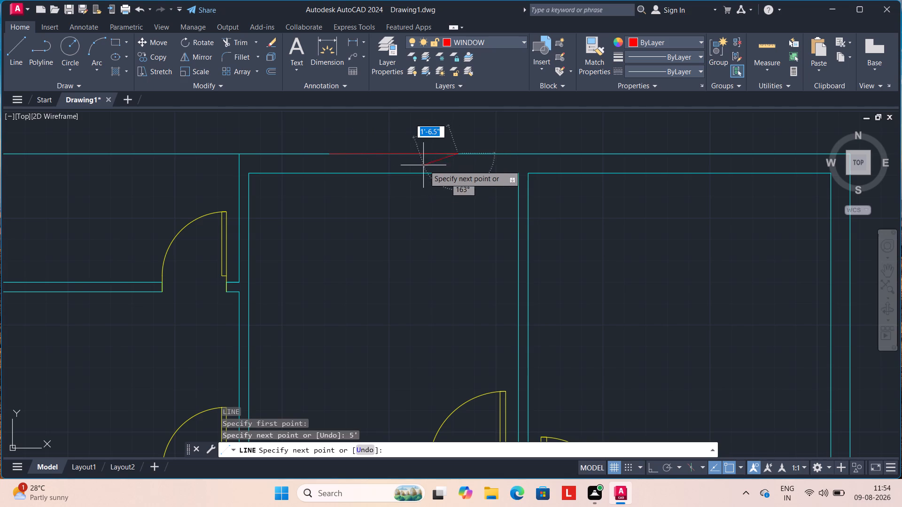
click(457, 172)
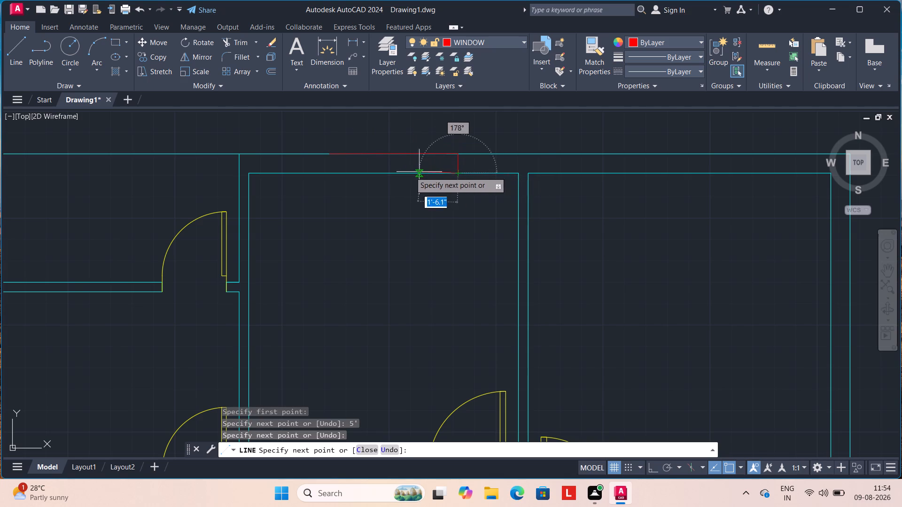
click(327, 174)
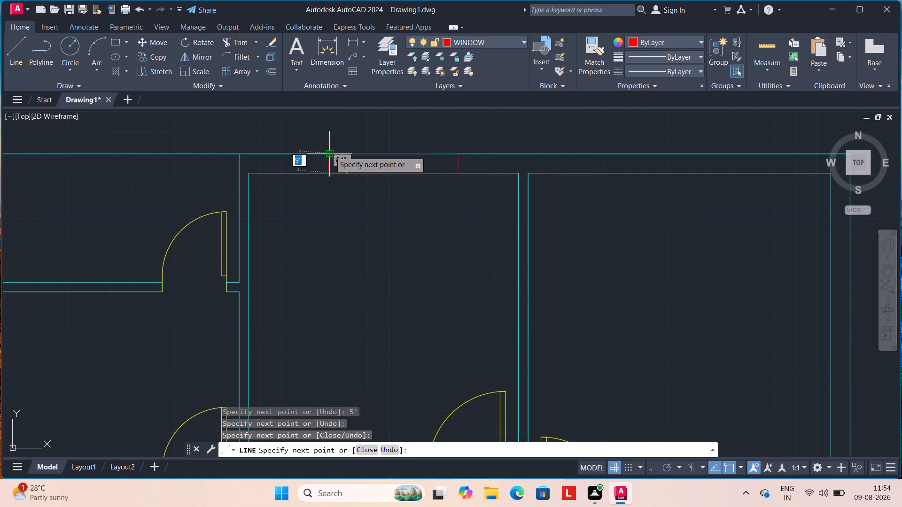
click(329, 151)
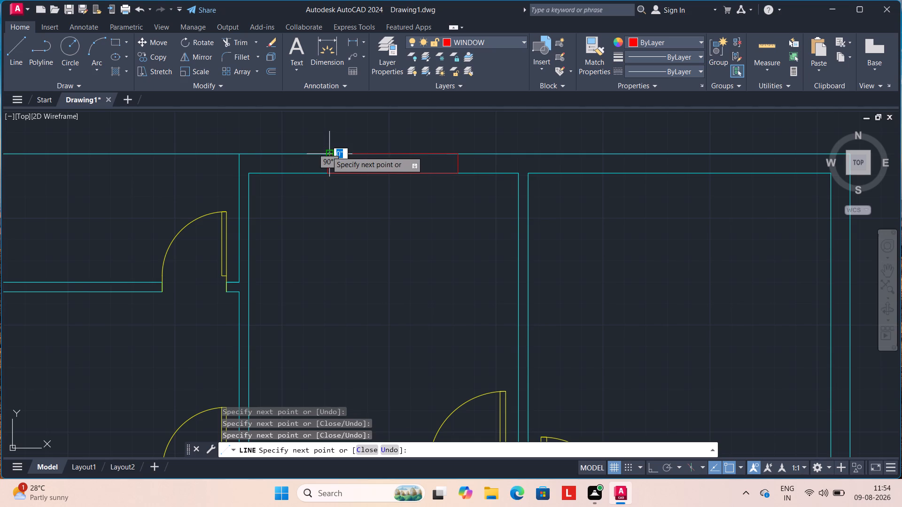
key(Escape)
Replace the window outline's slanted west side with a straight line between the wall lines, joined to the outer side's west end.
scroll(324, 150, up, 2)
click(333, 179)
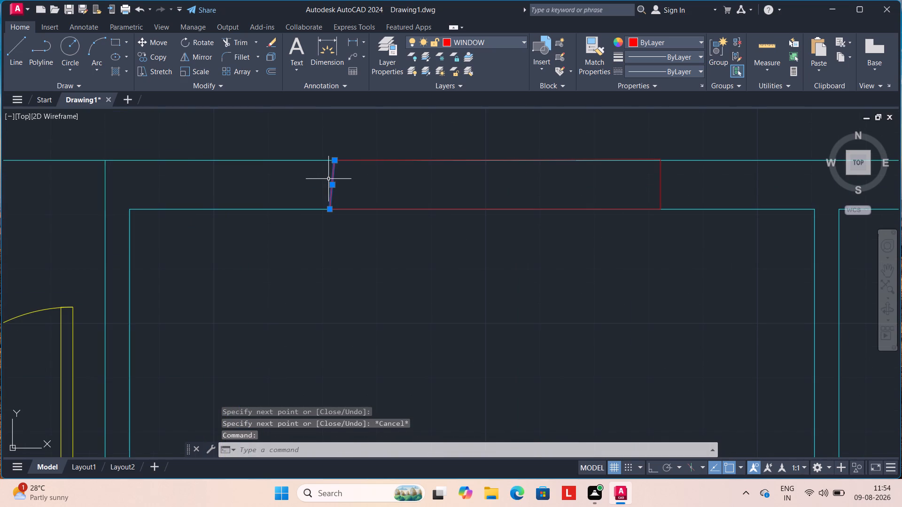
key(Delete)
key(l)
key(Return)
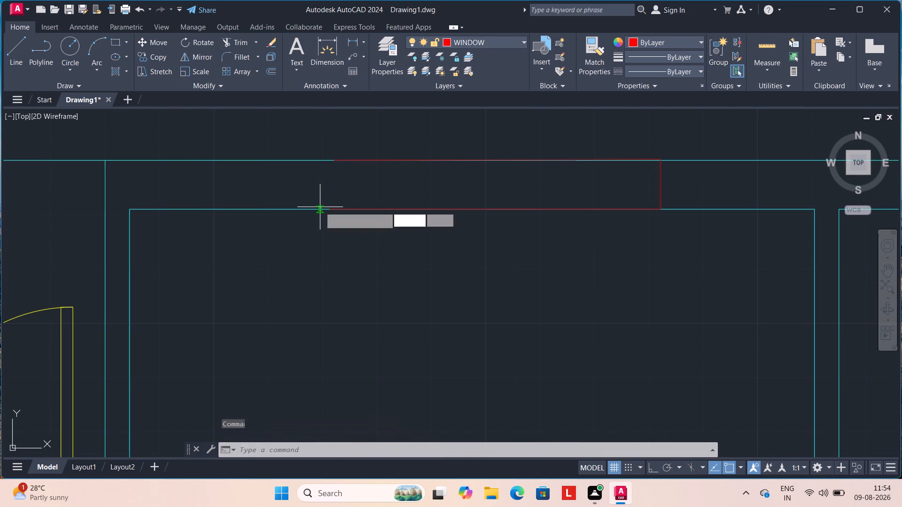
click(328, 207)
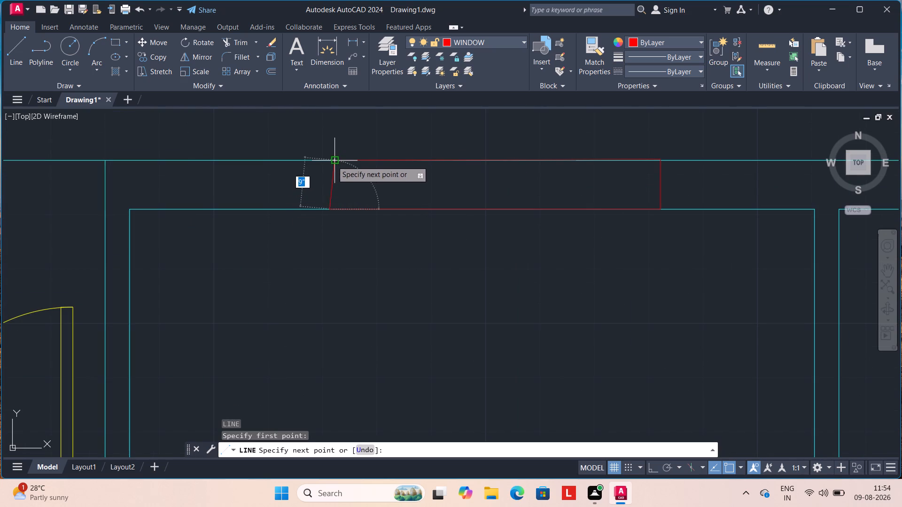
click(329, 158)
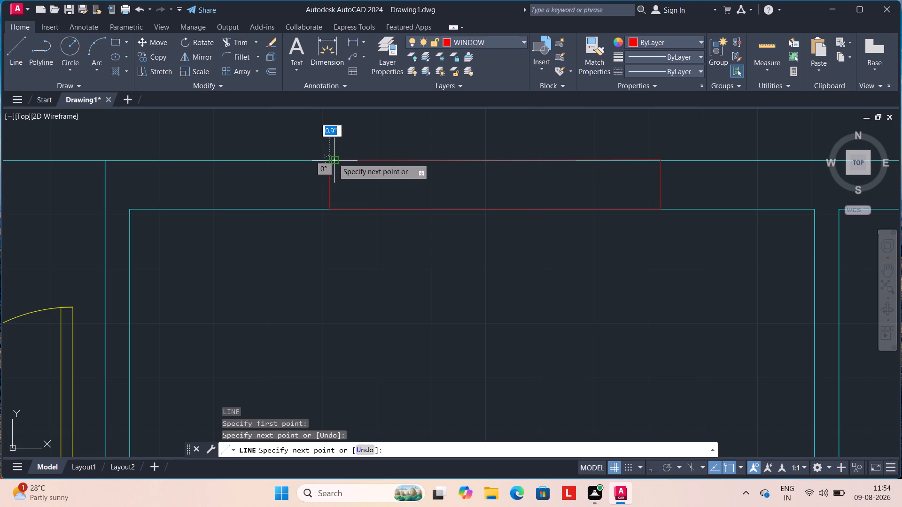
click(338, 158)
key(Escape)
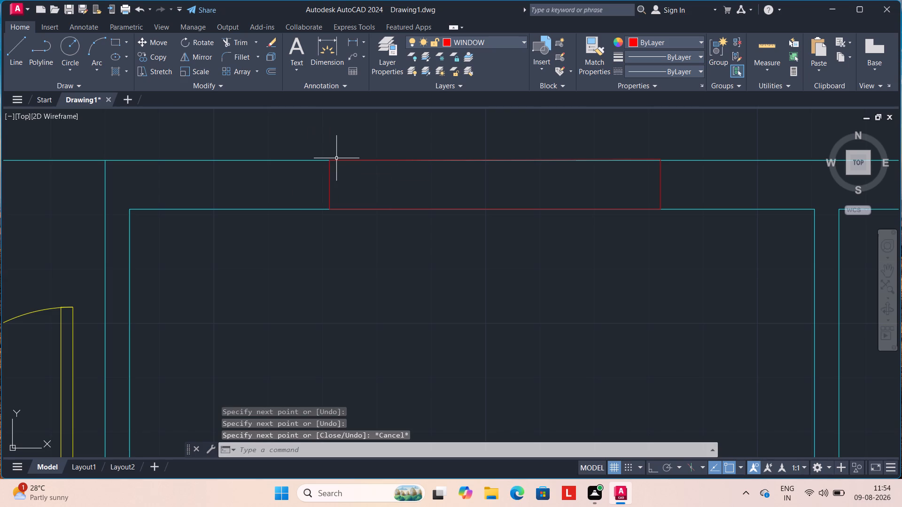
Erase the window outline's slightly tilted north side and the short segment at its west end.
scroll(336, 158, up, 2)
scroll(315, 217, down, 2)
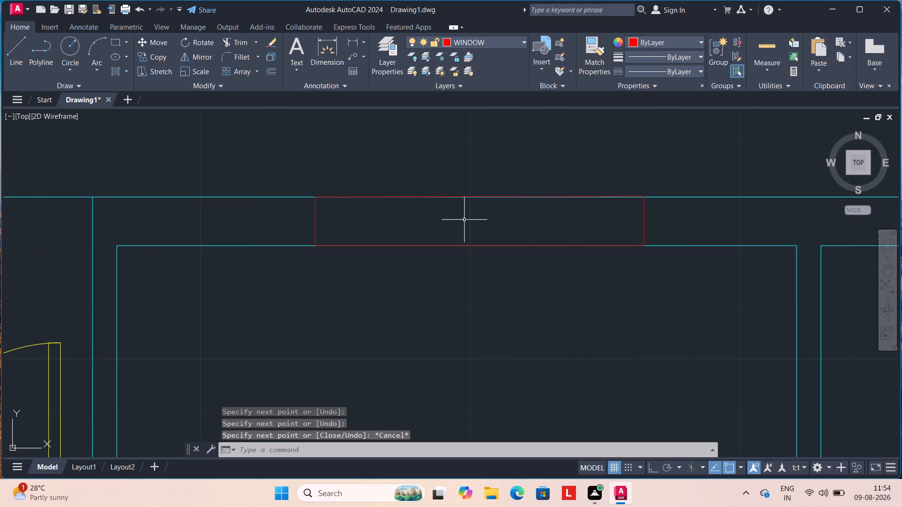
click(478, 195)
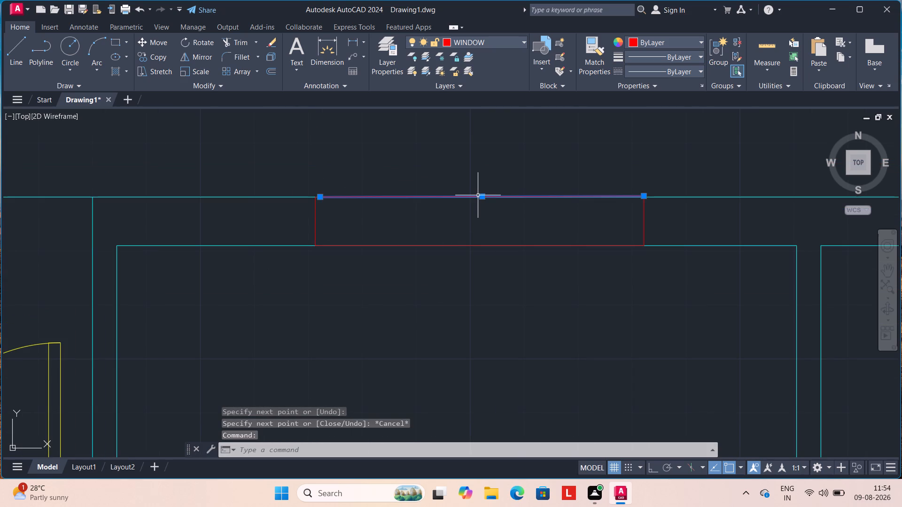
key(Delete)
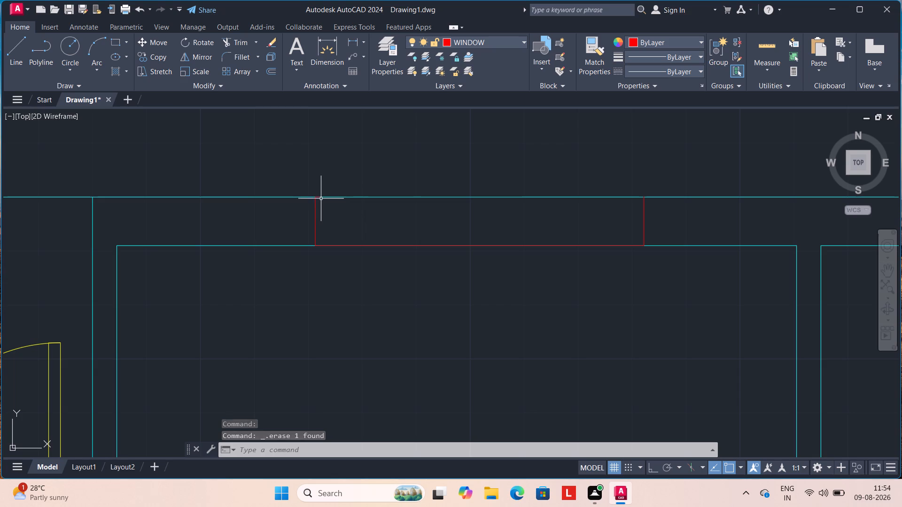
click(319, 198)
key(Delete)
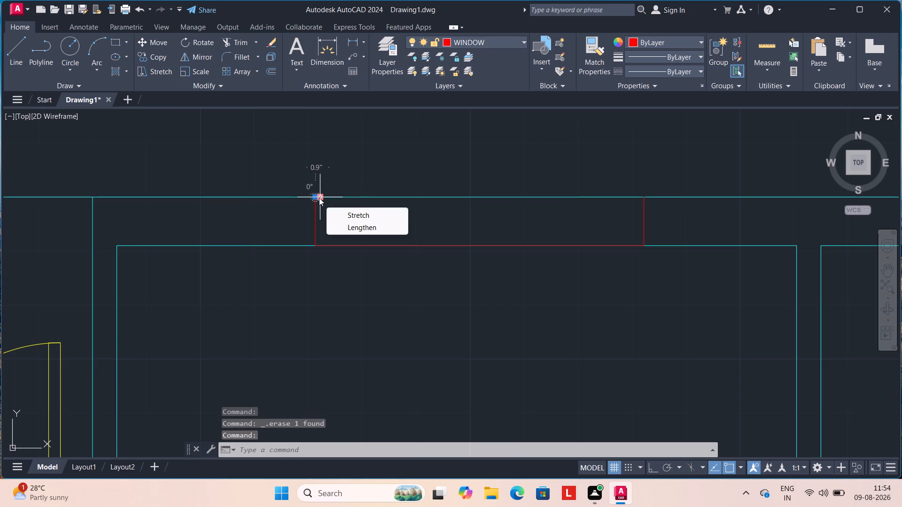
key(Delete)
key(Delete)
key(Delete)
Draw a new north side for the window outline along the outer wall line, between its west and east sides.
key(l)
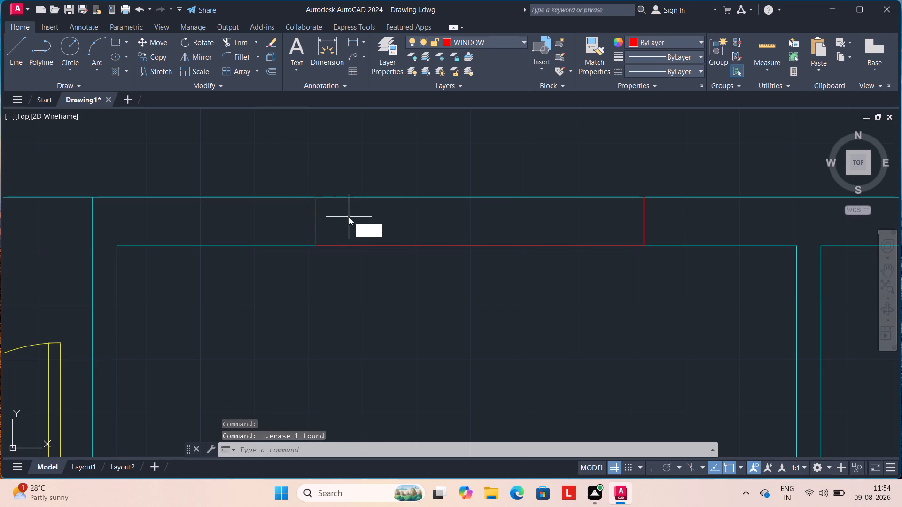
key(Return)
click(317, 198)
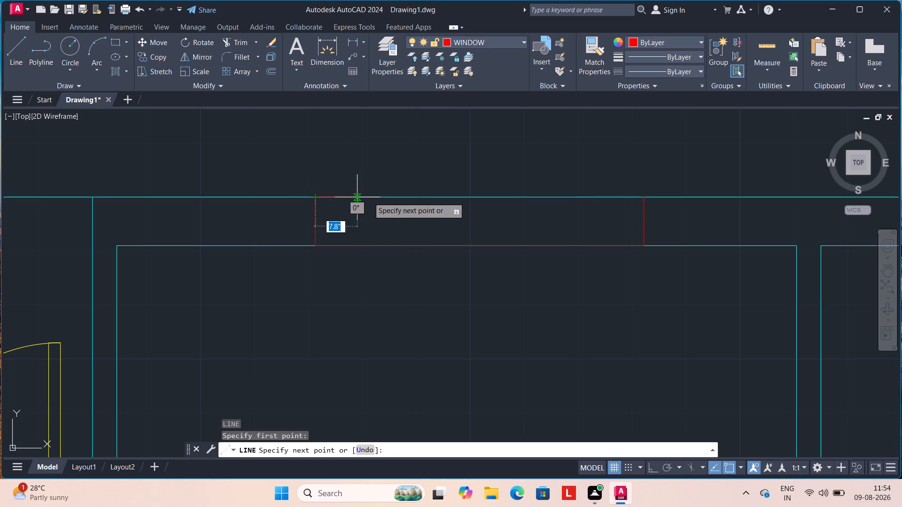
click(644, 200)
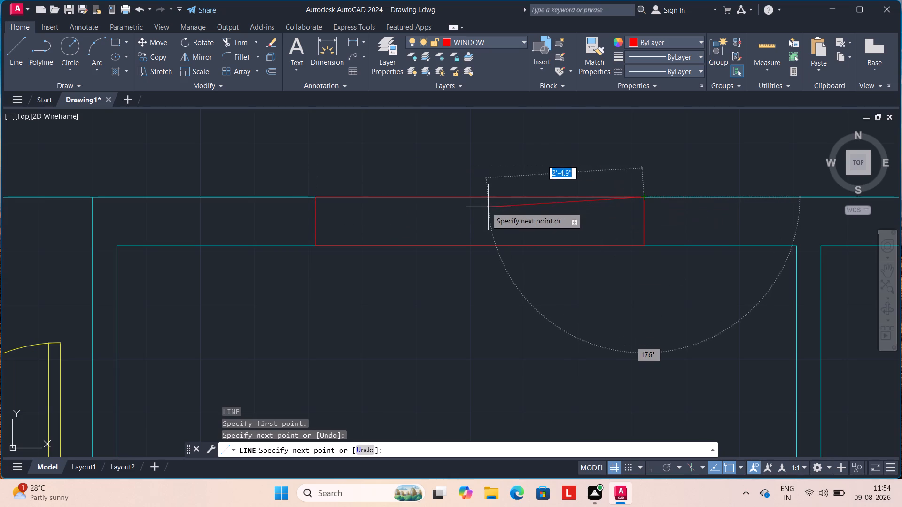
key(Escape)
Draw the glazing line lengthwise through the middle northern room's window, from the midpoint of its west side to its east side.
key(l)
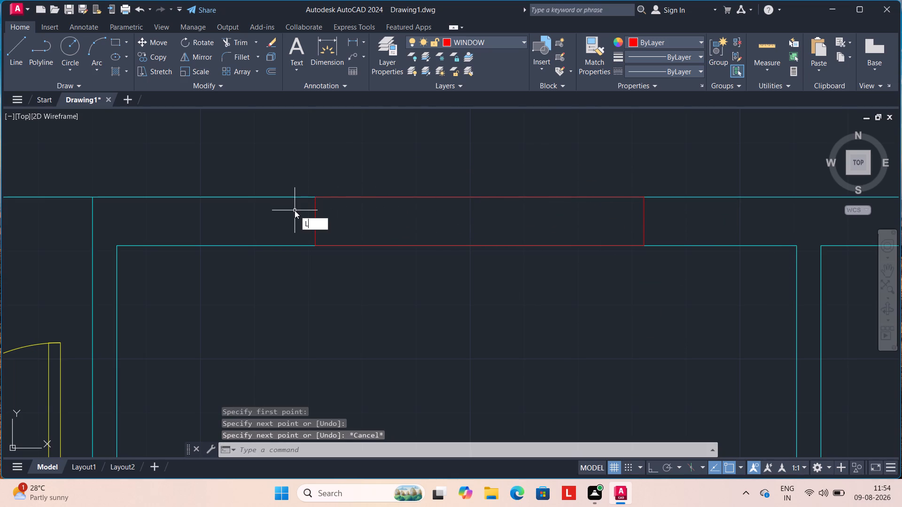
key(Return)
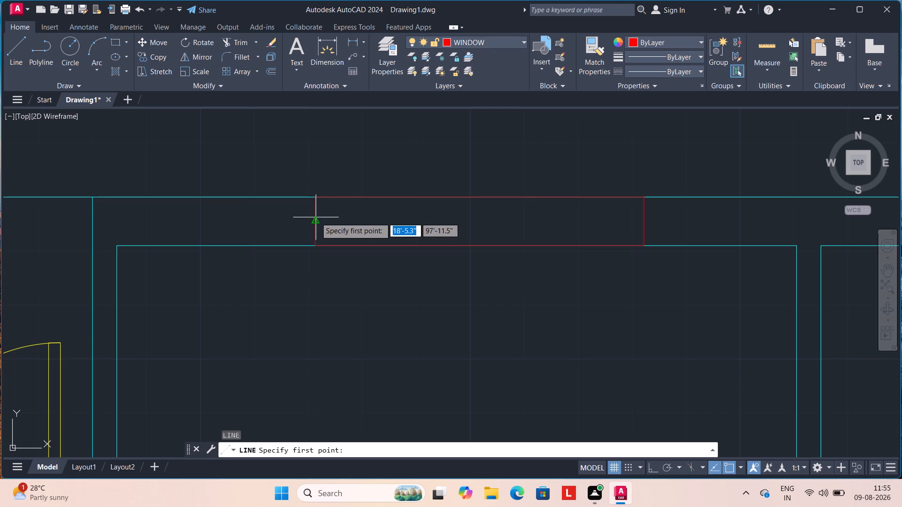
click(316, 217)
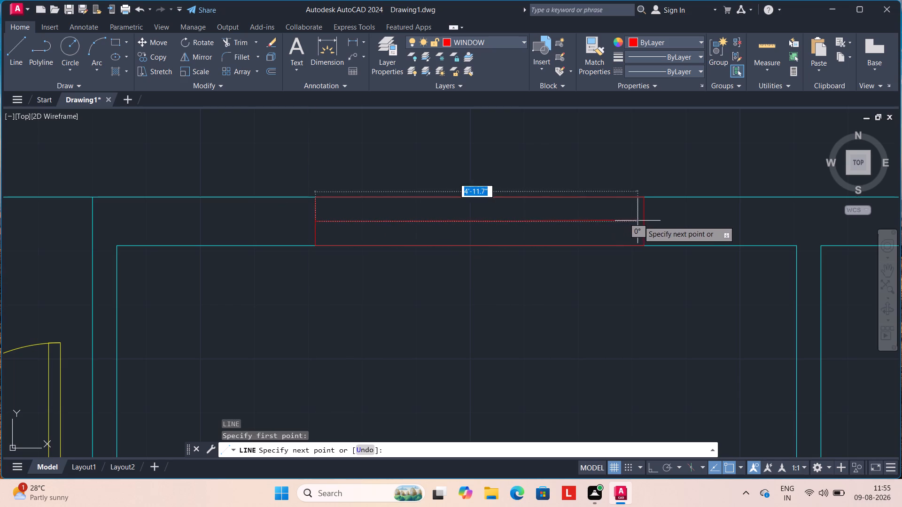
click(645, 220)
key(Escape)
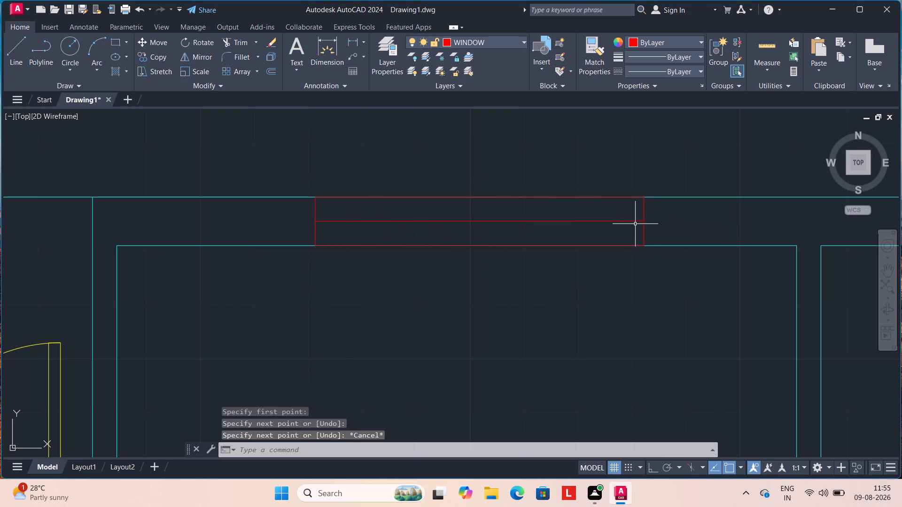
Draw a four-sided window outline across the northeast room's north wall, with its inner side 5' long.
scroll(630, 231, down, 2)
scroll(568, 283, down, 1)
middle_drag(575, 305, 418, 239)
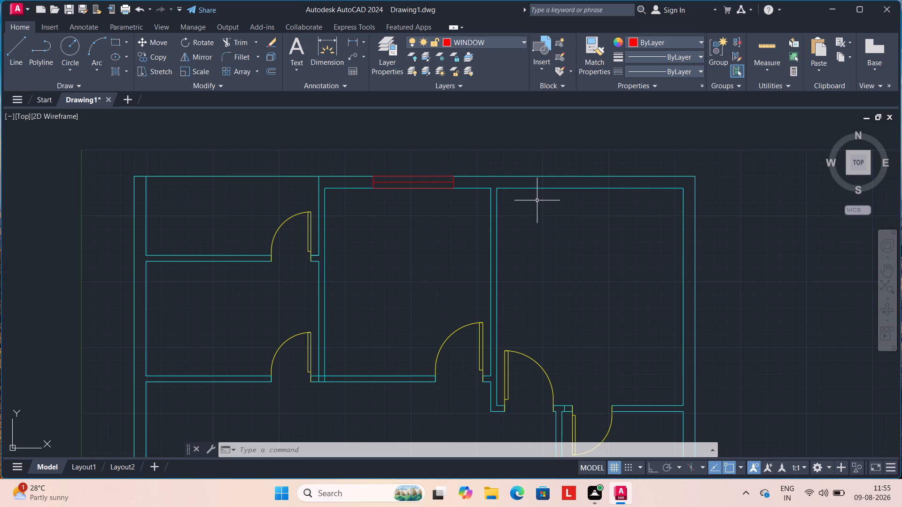
key(l)
key(Return)
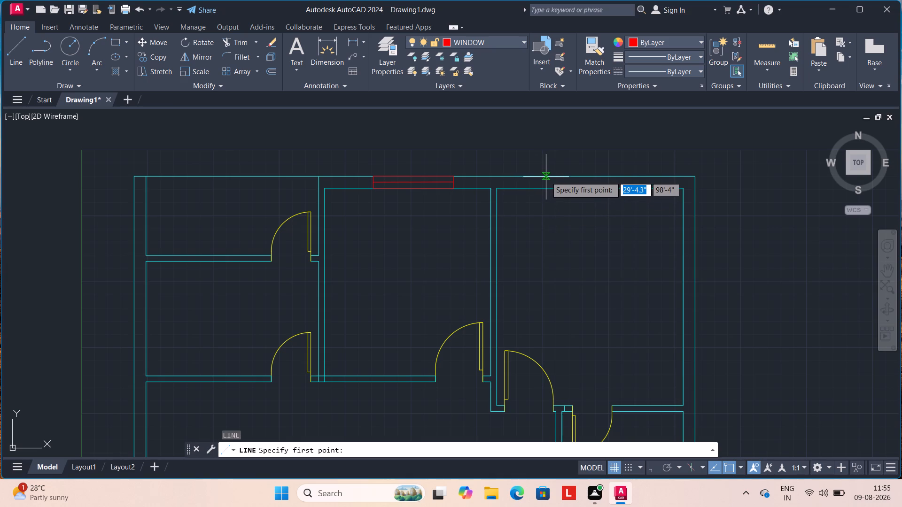
click(546, 177)
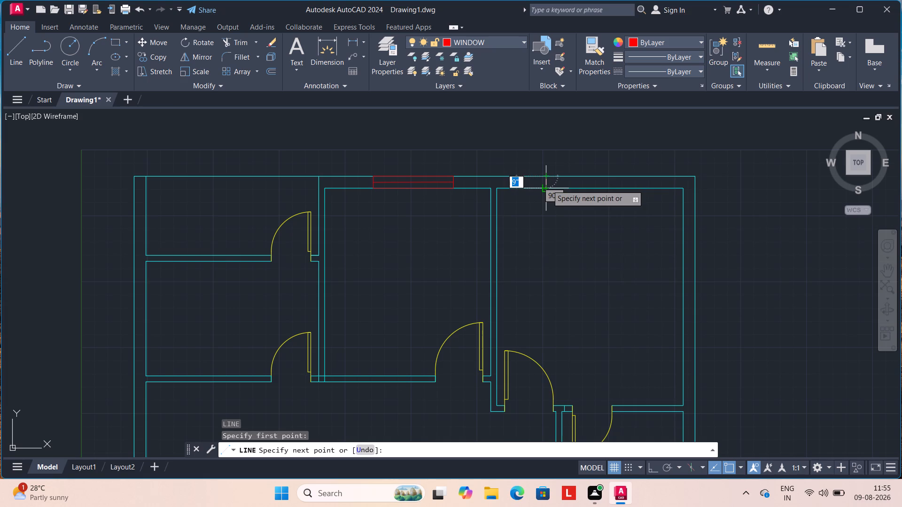
click(547, 185)
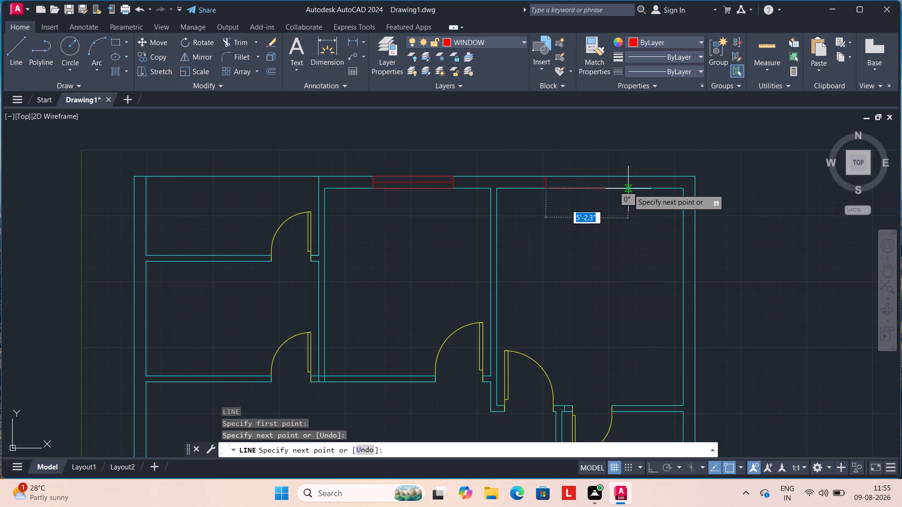
key(5)
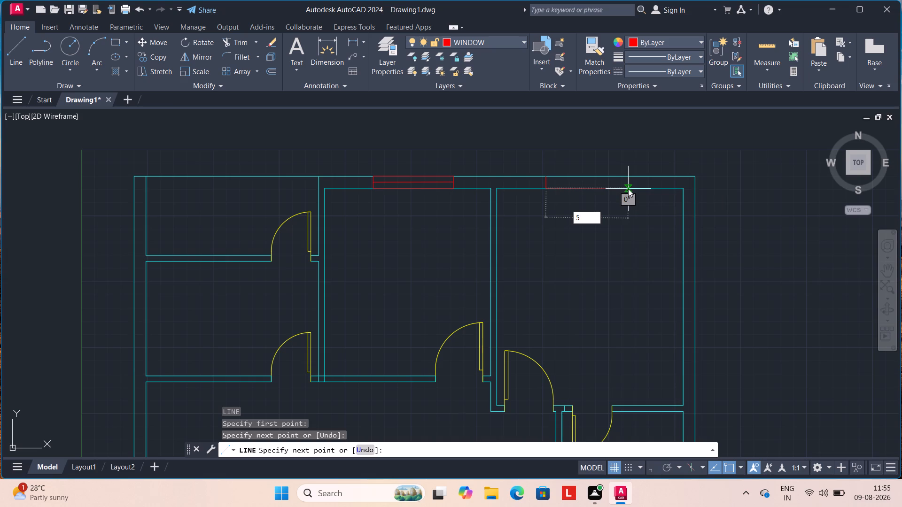
key(apostrophe)
key(Return)
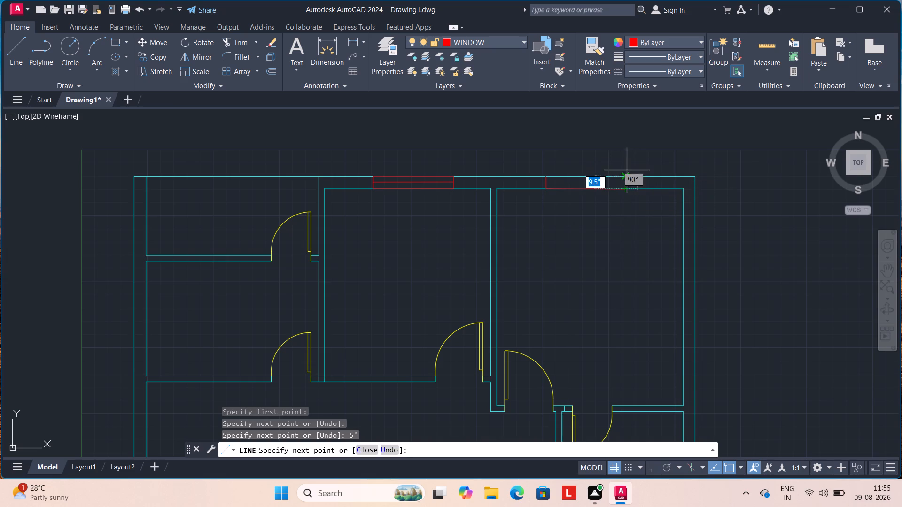
click(626, 177)
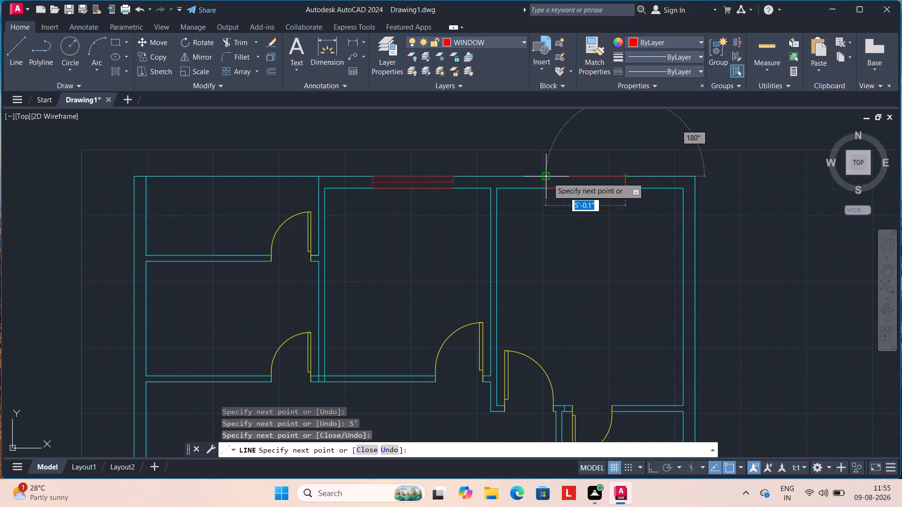
click(548, 177)
key(Escape)
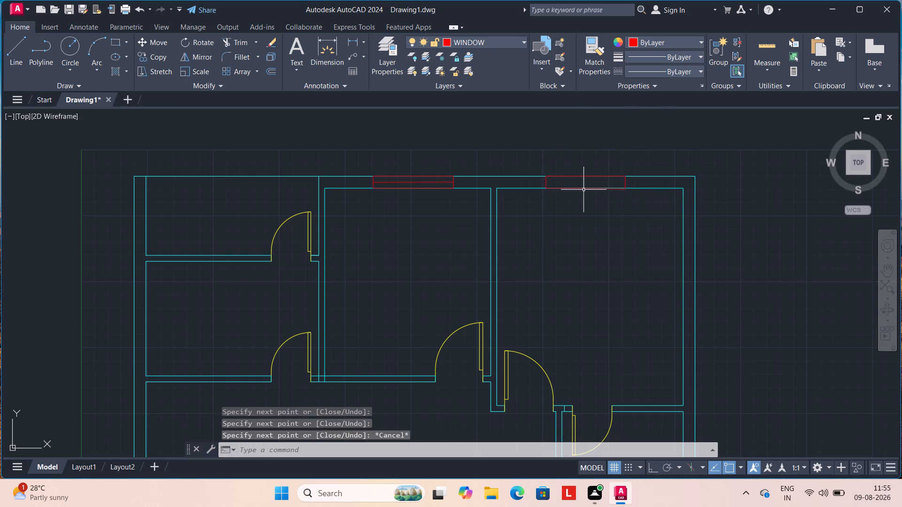
Replace the northeast room window's slightly tilted inner side with a straight line along the inner wall line, between its west and east sides.
scroll(588, 190, up, 2)
click(602, 187)
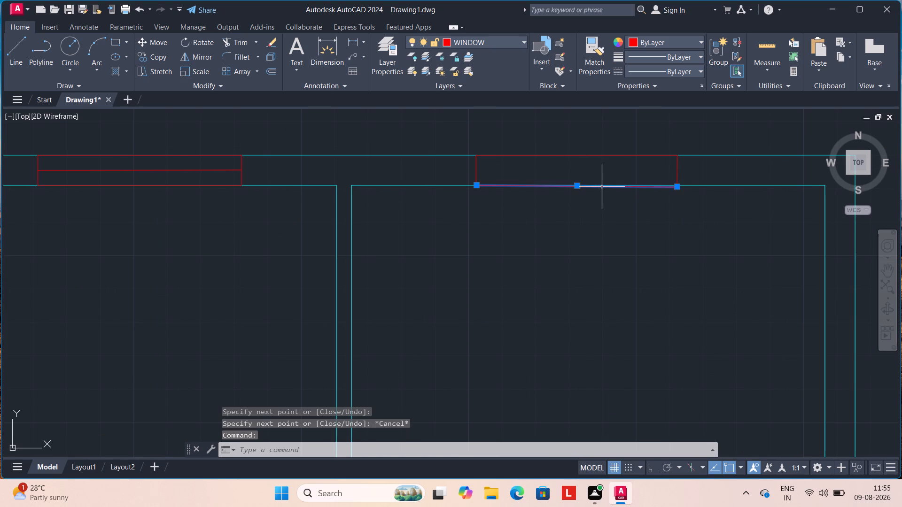
key(Delete)
key(l)
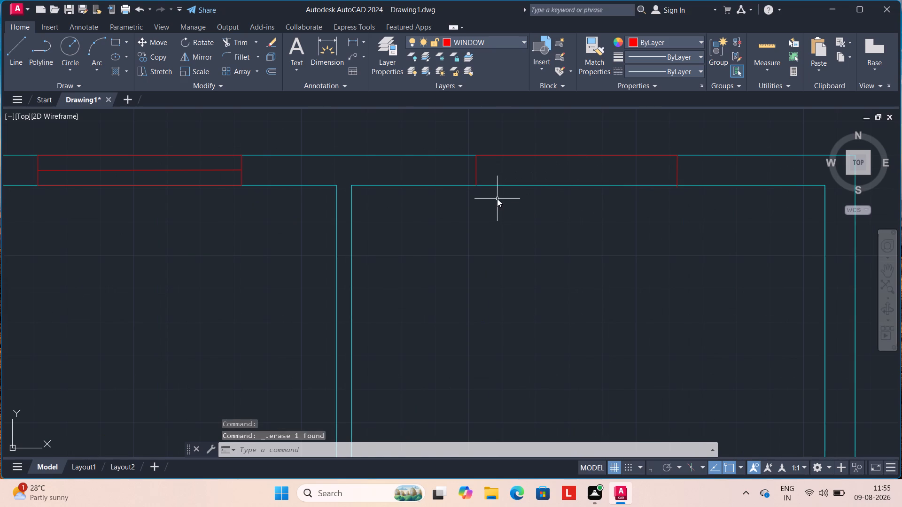
key(Return)
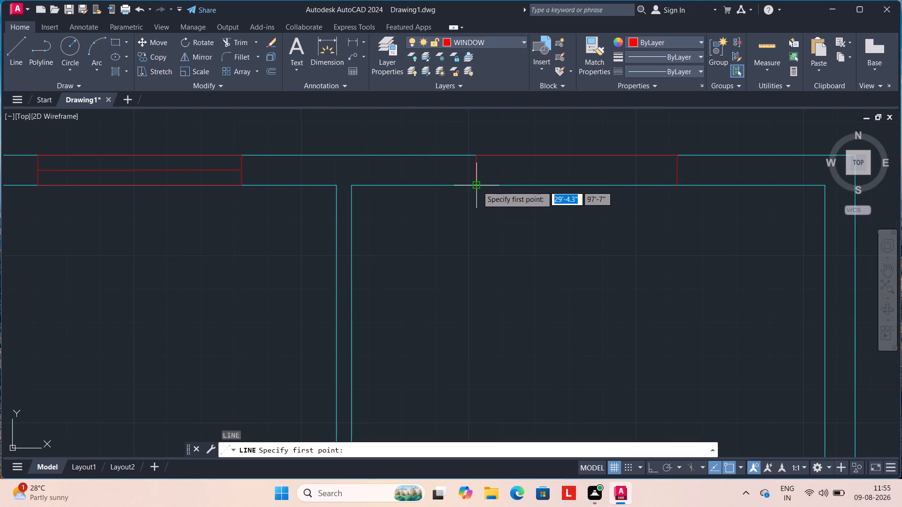
drag(477, 186, 483, 186)
click(677, 185)
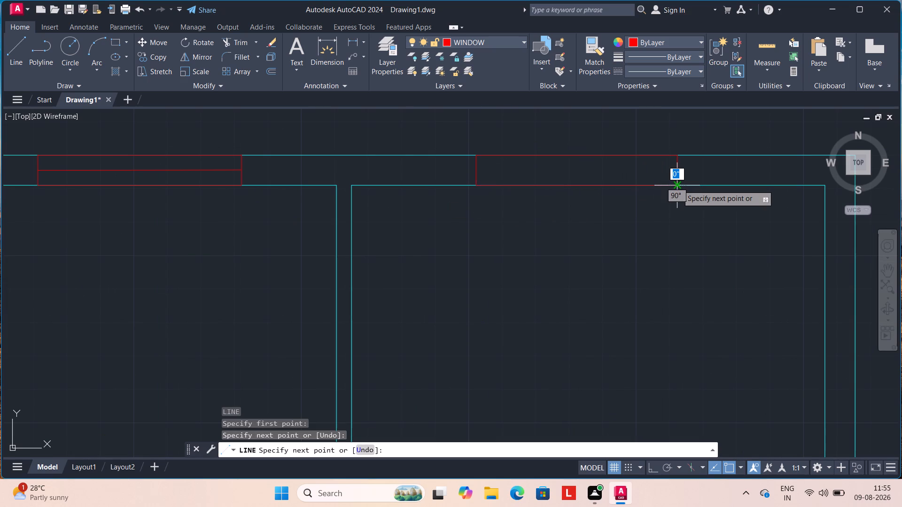
key(Escape)
Trim the end of the northeast room window's east side that projects past the inner wall line.
scroll(686, 199, up, 2)
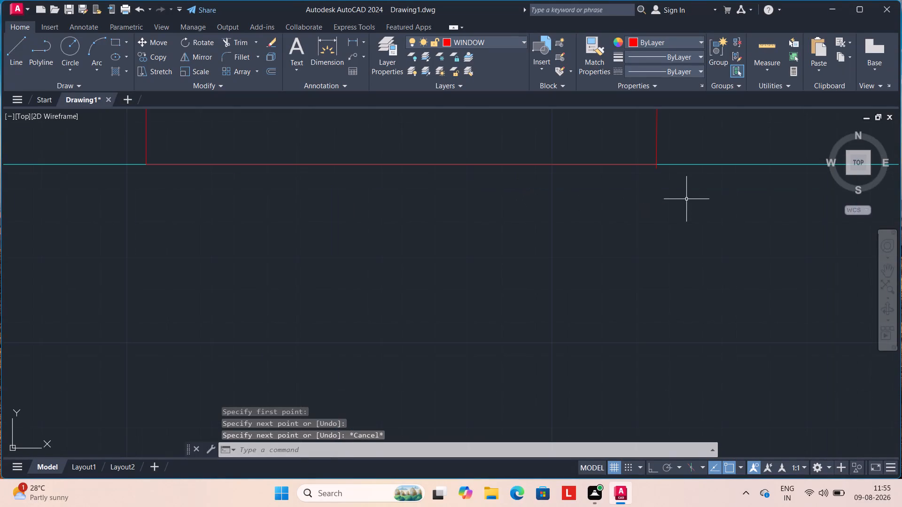
key(t)
key(r)
key(Return)
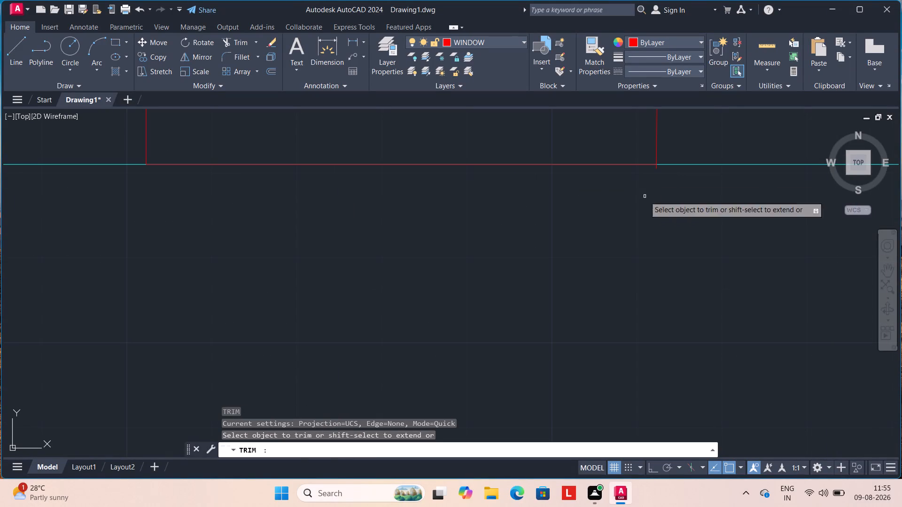
click(655, 169)
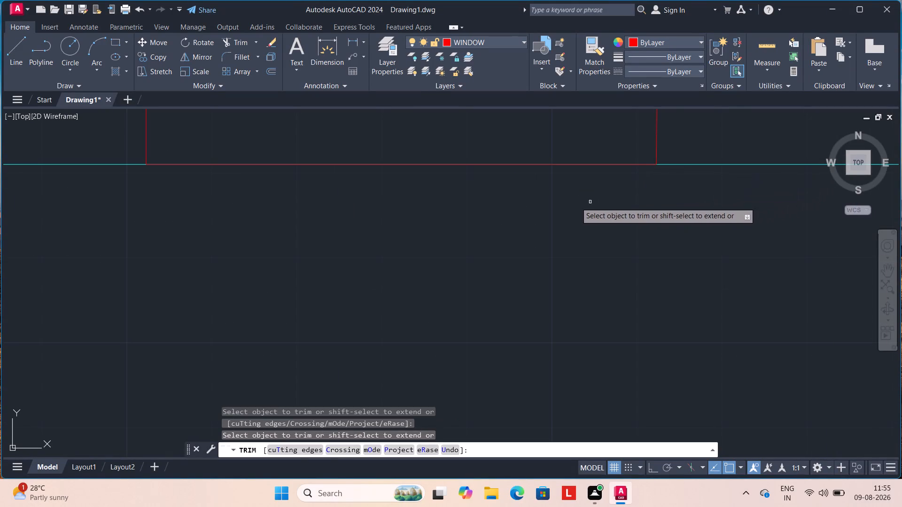
scroll(464, 210, down, 1)
key(Escape)
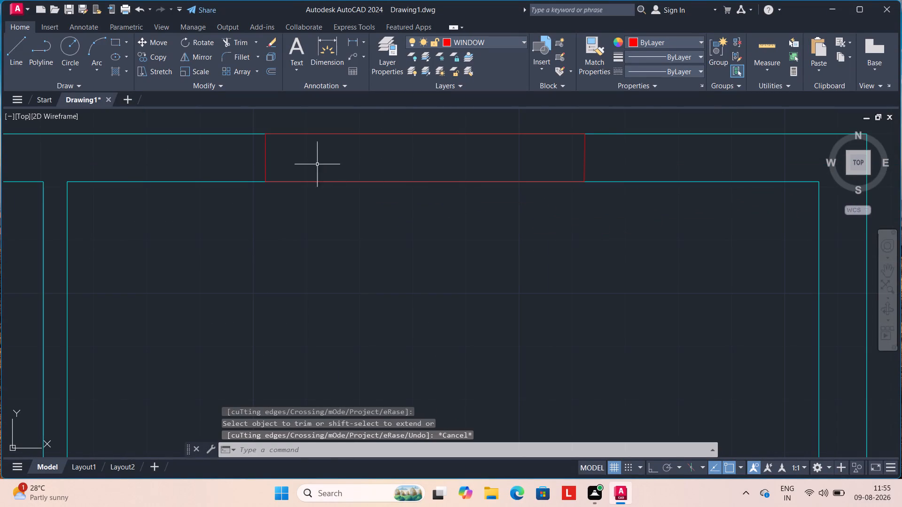
Draw the glazing line lengthwise through the northeast room's north window, from the midpoint of its west side to its east side.
key(l)
key(Return)
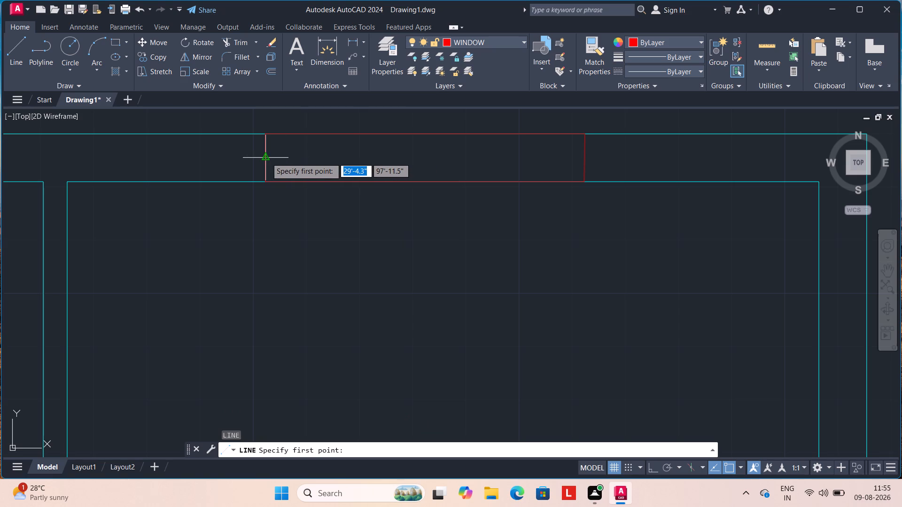
click(266, 158)
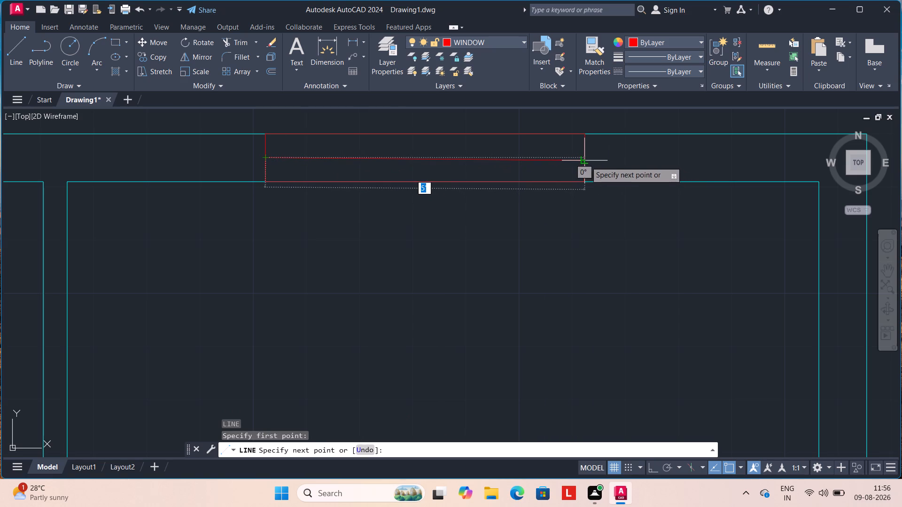
click(588, 157)
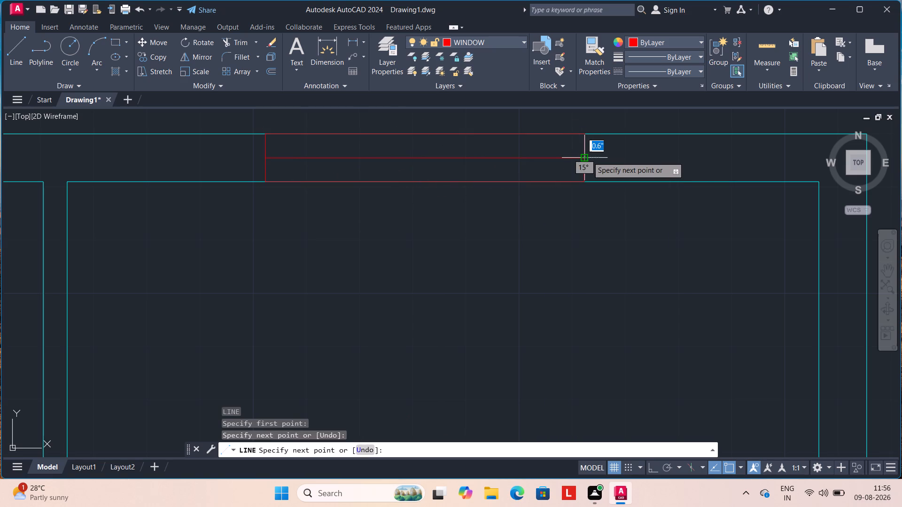
key(Escape)
Draw a four-sided window outline across the northeast room's east wall, with its outer side 5' long.
scroll(544, 207, down, 4)
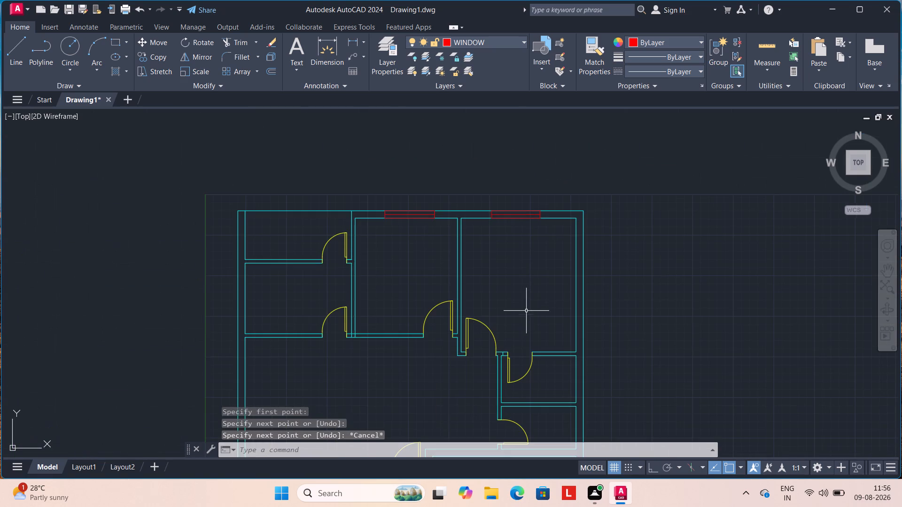
middle_drag(521, 315, 519, 263)
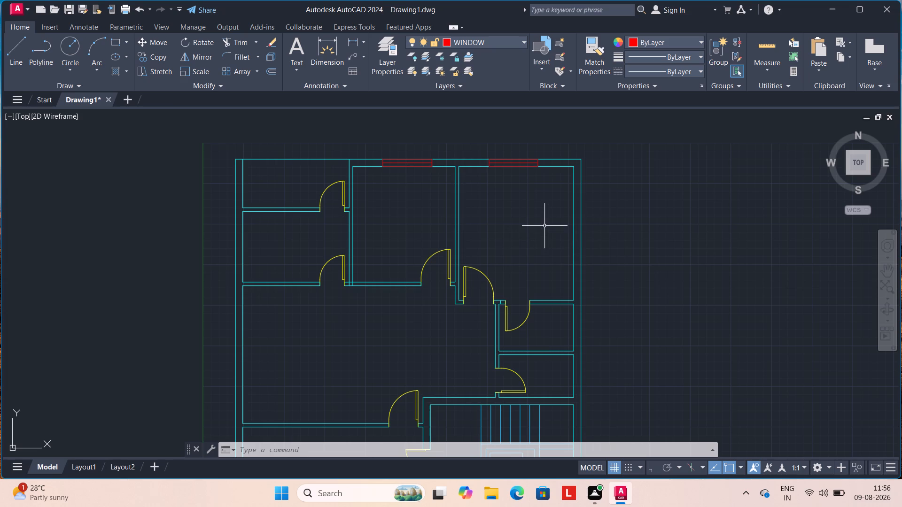
key(l)
key(Return)
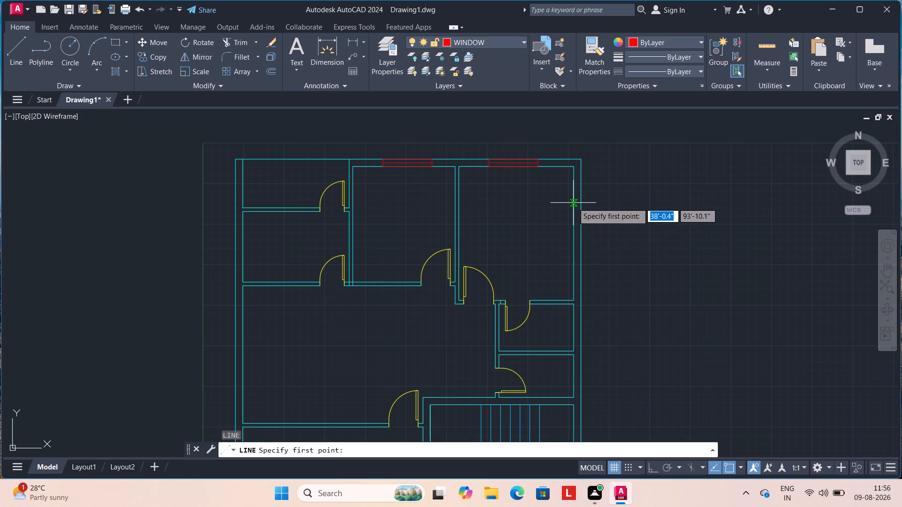
click(574, 200)
click(582, 199)
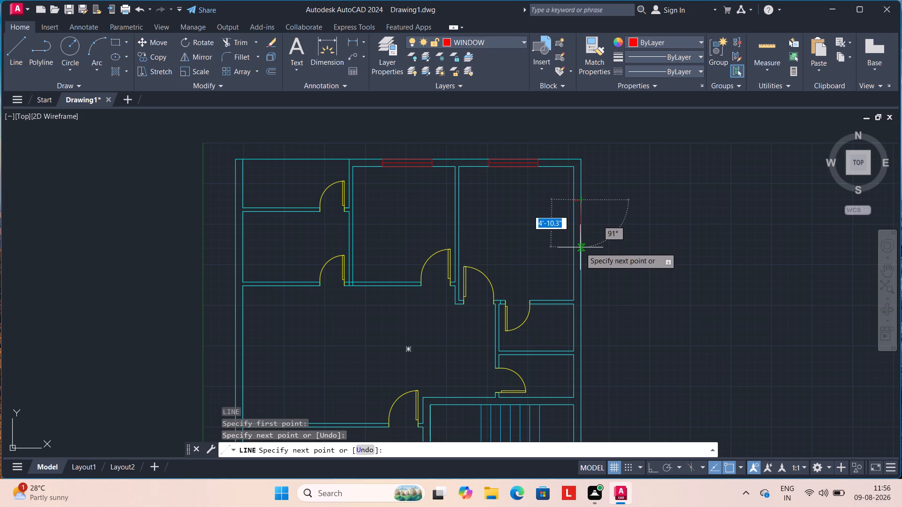
text(5')
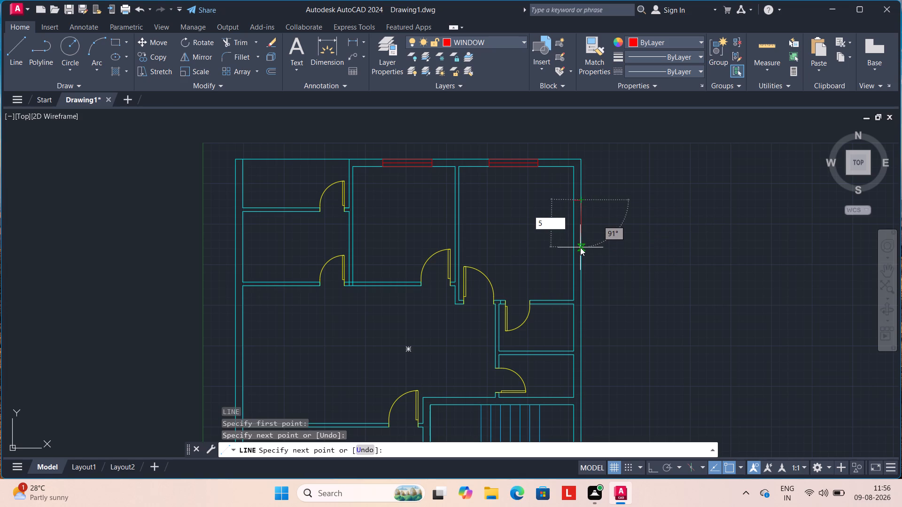
key(Return)
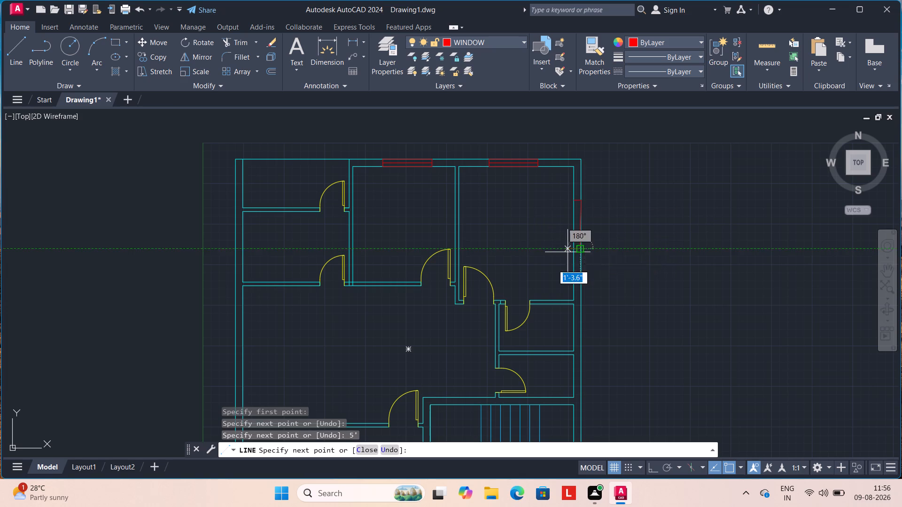
scroll(576, 245, up, 3)
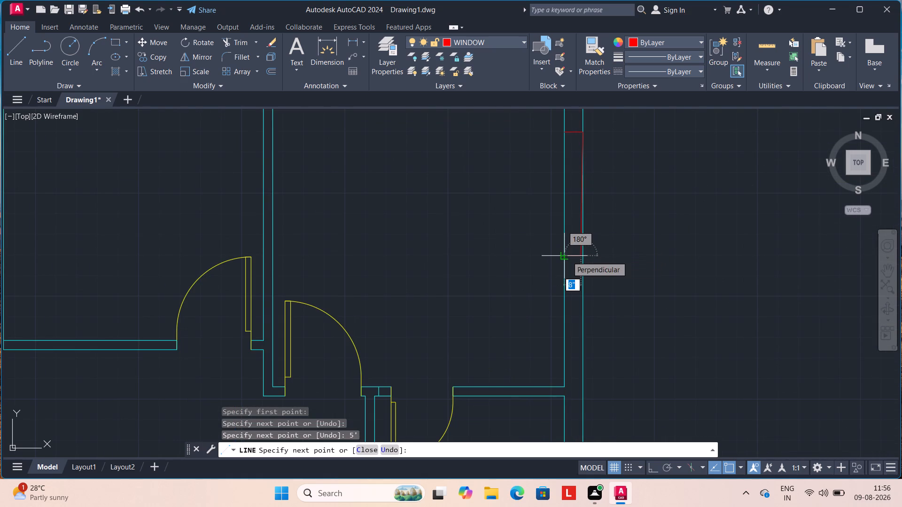
click(567, 256)
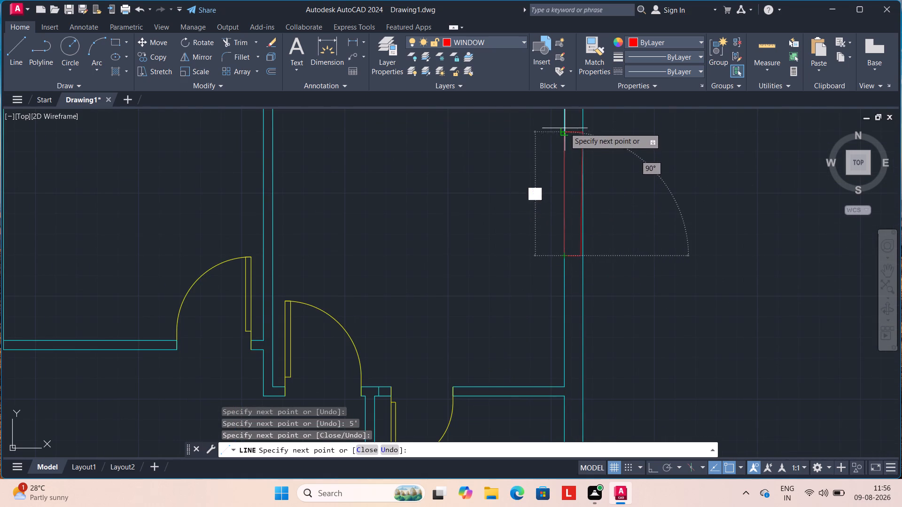
click(565, 127)
key(Escape)
Erase the slanted outer side of the east wall's window outline.
scroll(583, 162, up, 2)
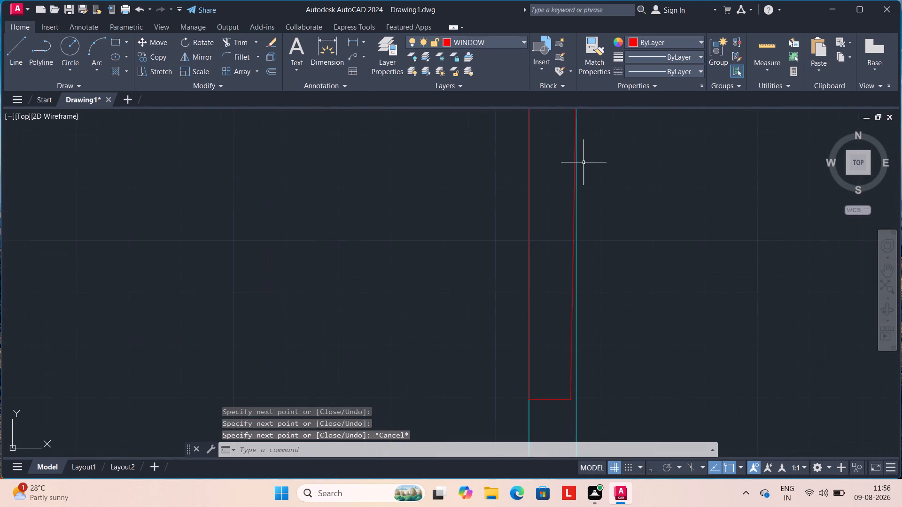
click(573, 268)
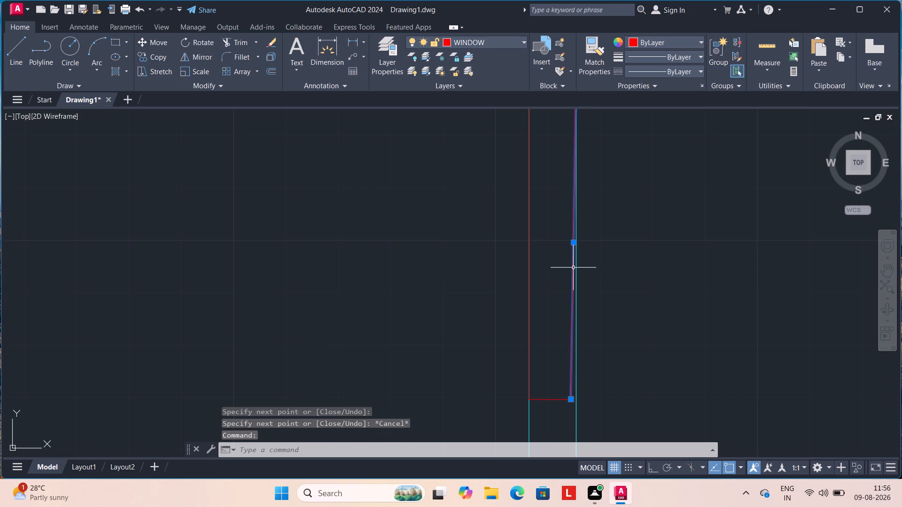
key(Delete)
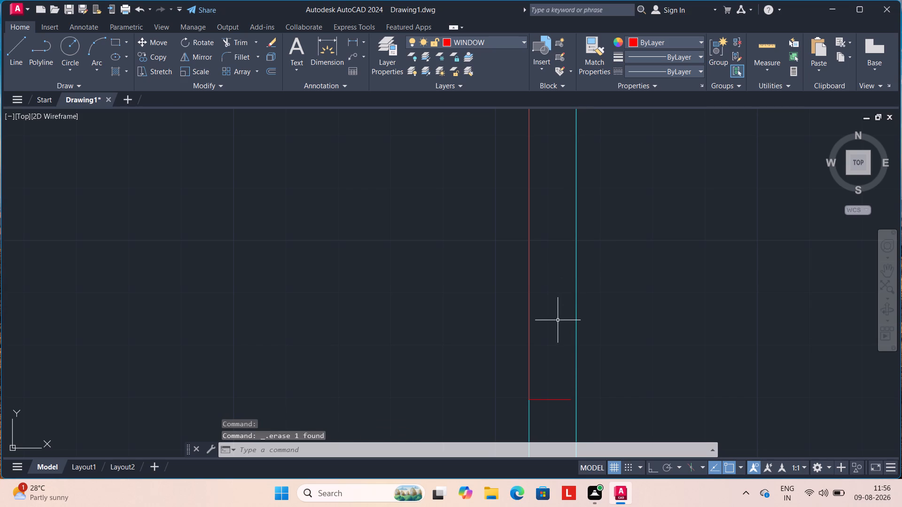
Replace the short south side of the northeast room's east window with a full wall-thickness line, continued along the outer wall face to the north side.
click(556, 400)
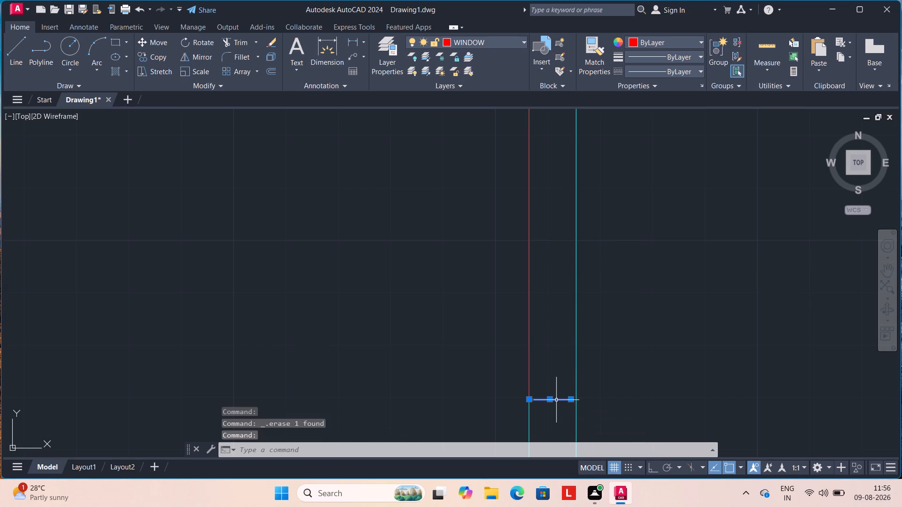
key(Delete)
key(l)
key(Return)
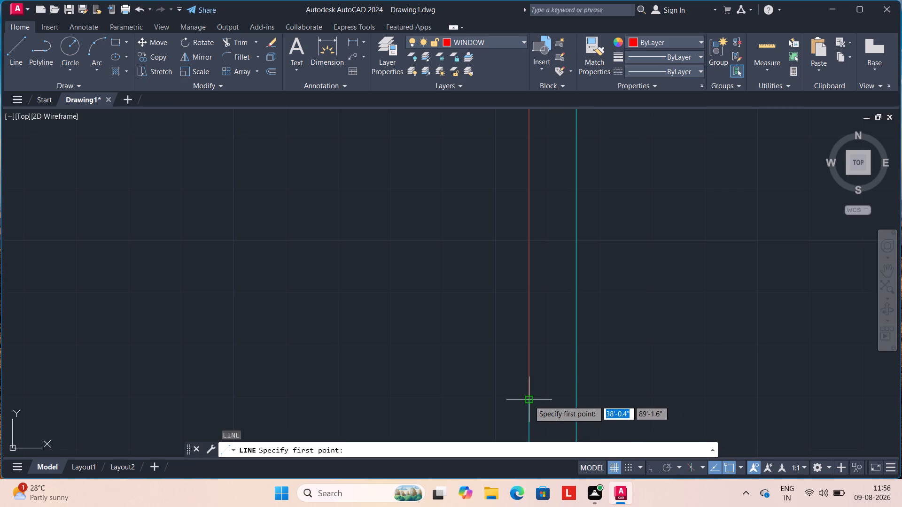
drag(529, 400, 535, 401)
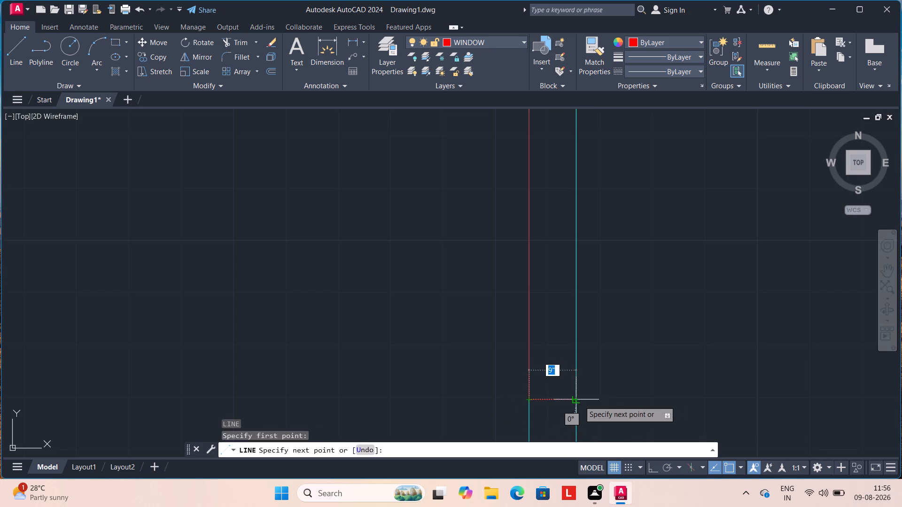
click(579, 401)
scroll(577, 224, down, 1)
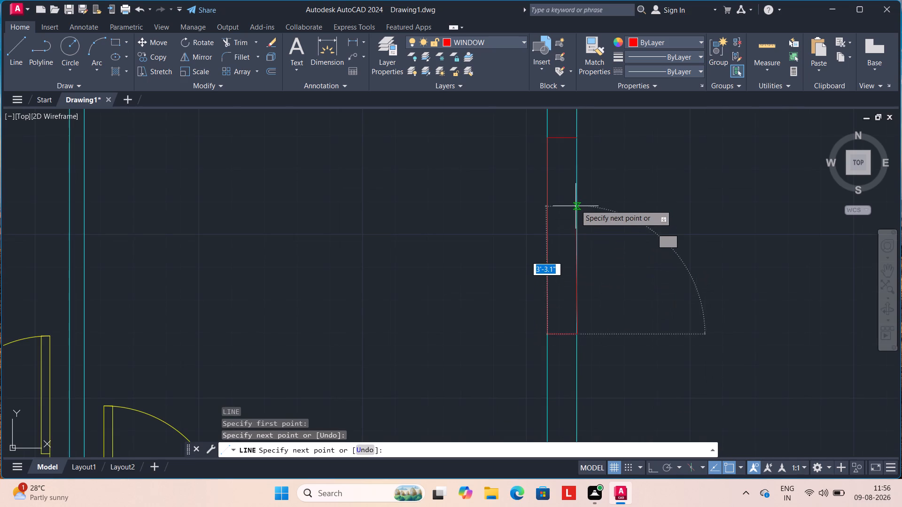
click(575, 136)
key(Escape)
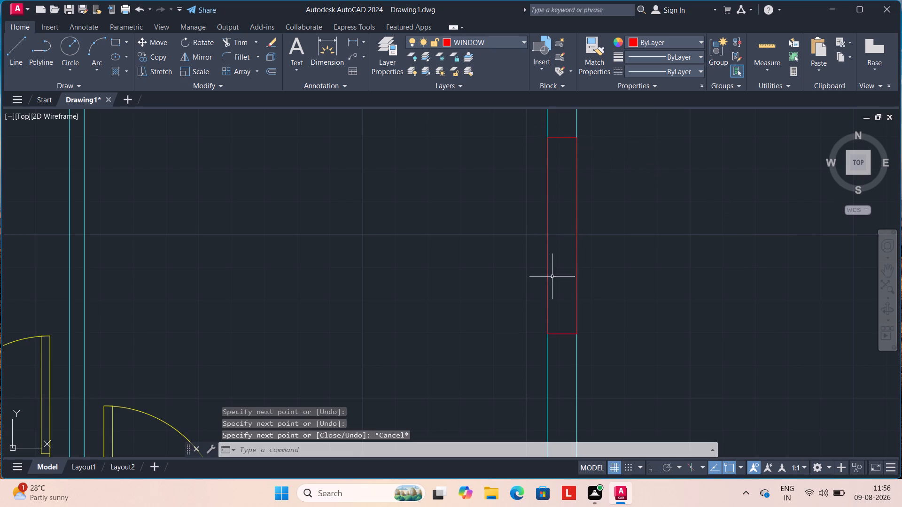
Draw the glazing line lengthwise through the northeast room's east window, from its south side's midpoint to its north side's.
key(l)
key(Return)
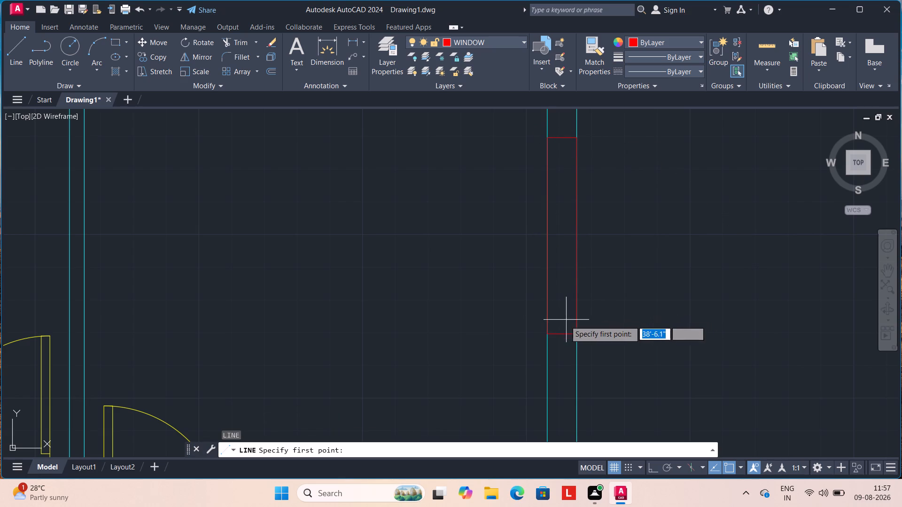
click(564, 333)
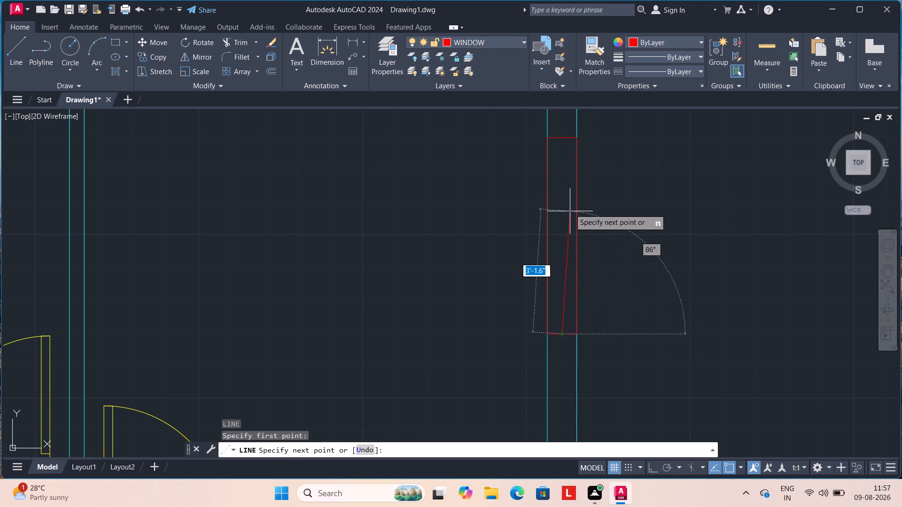
click(565, 138)
key(Escape)
Draw a four-sided window outline across the east wall of the small room south of the northeast room, with its outer side 2' long.
scroll(473, 217, down, 2)
scroll(420, 236, down, 1)
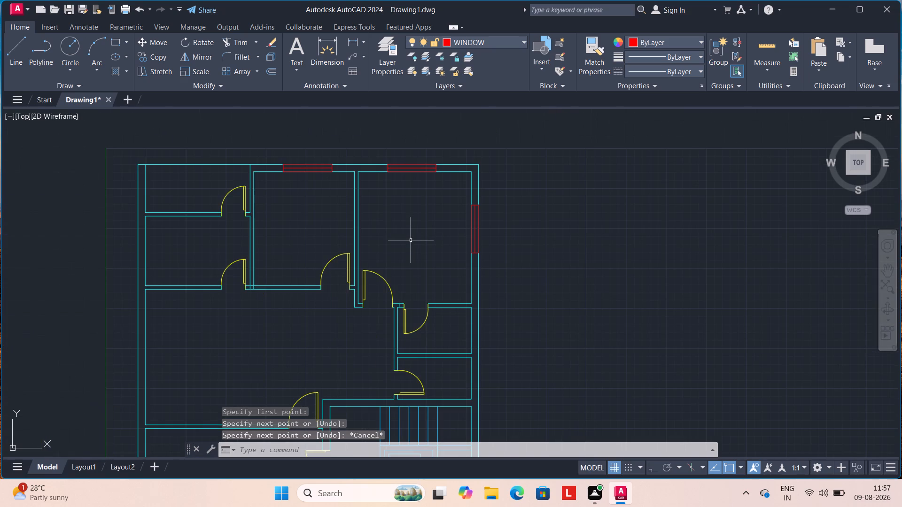
scroll(396, 250, down, 1)
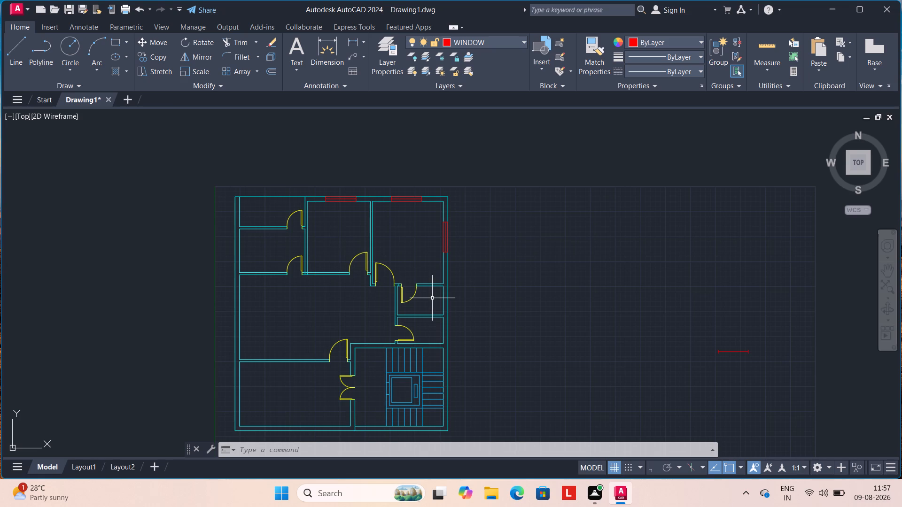
middle_drag(483, 329, 496, 266)
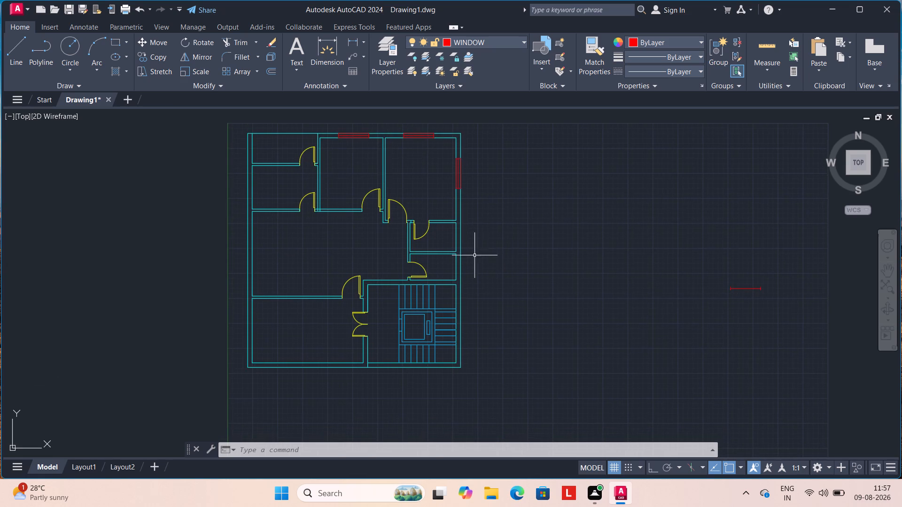
scroll(458, 239, up, 2)
key(l)
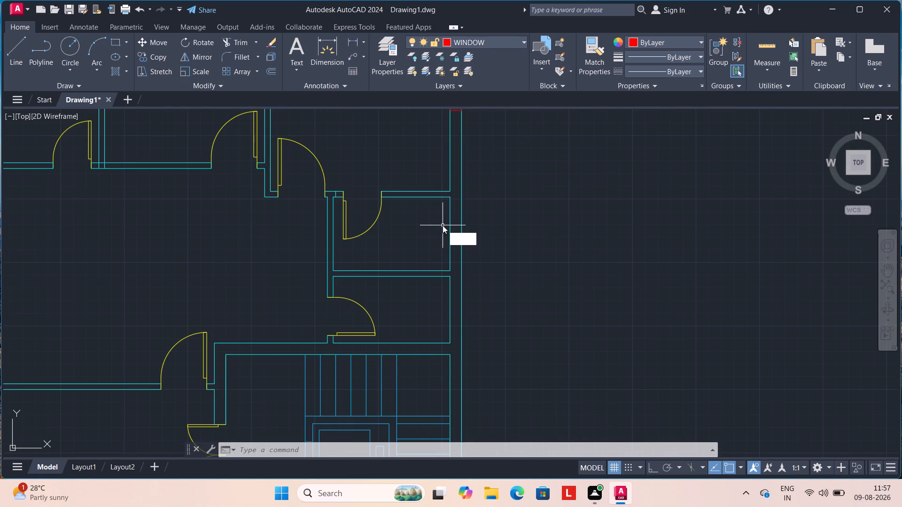
key(Return)
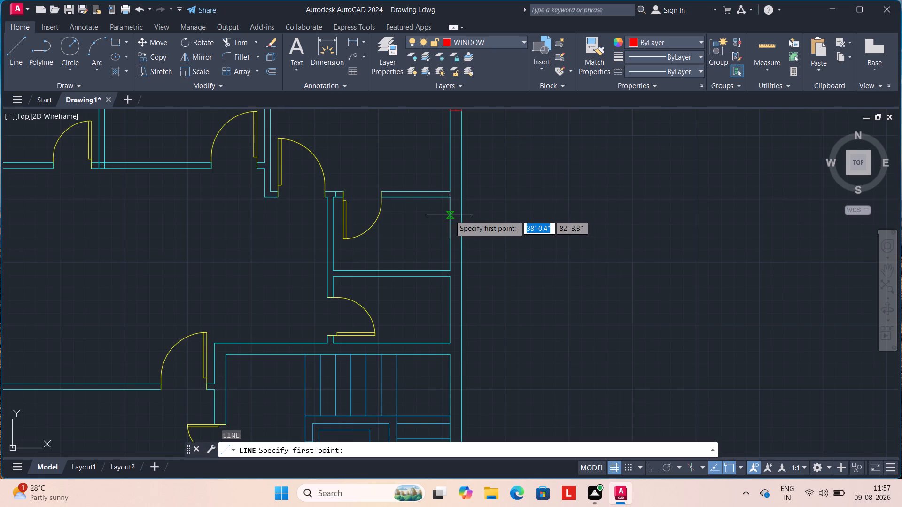
click(450, 215)
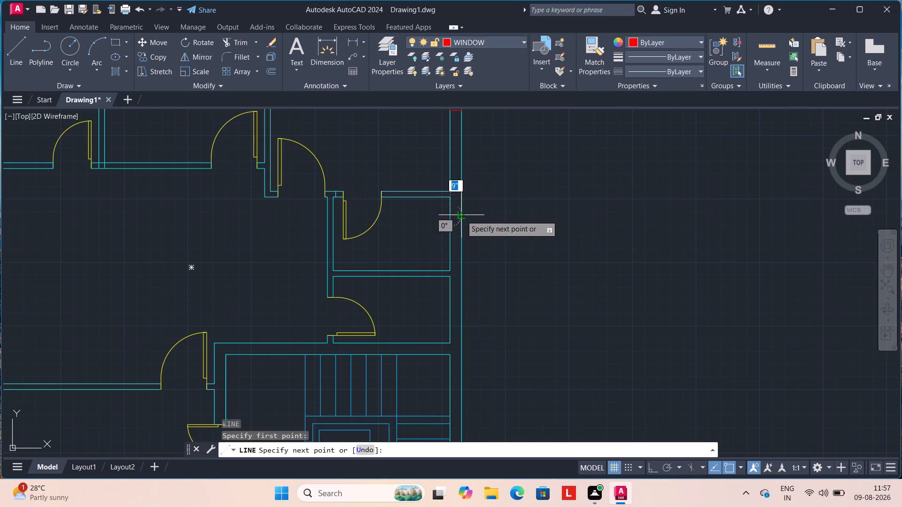
click(461, 215)
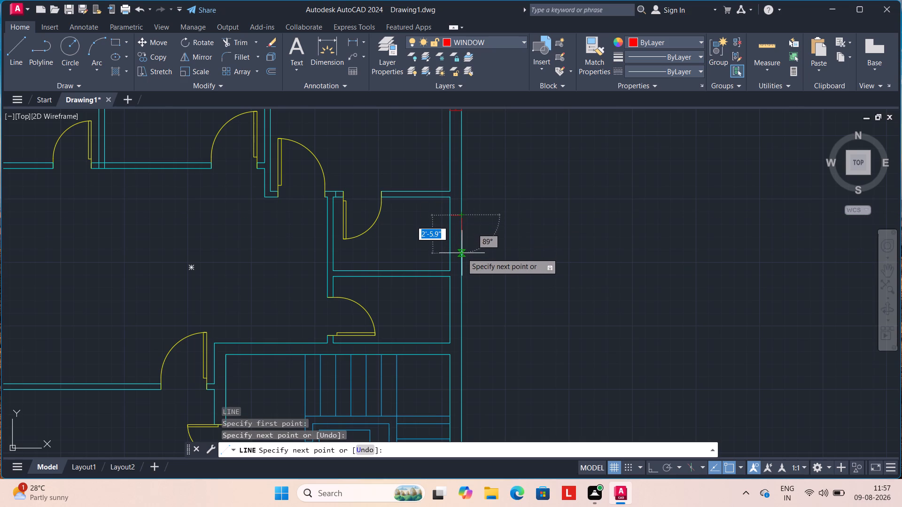
scroll(462, 253, up, 1)
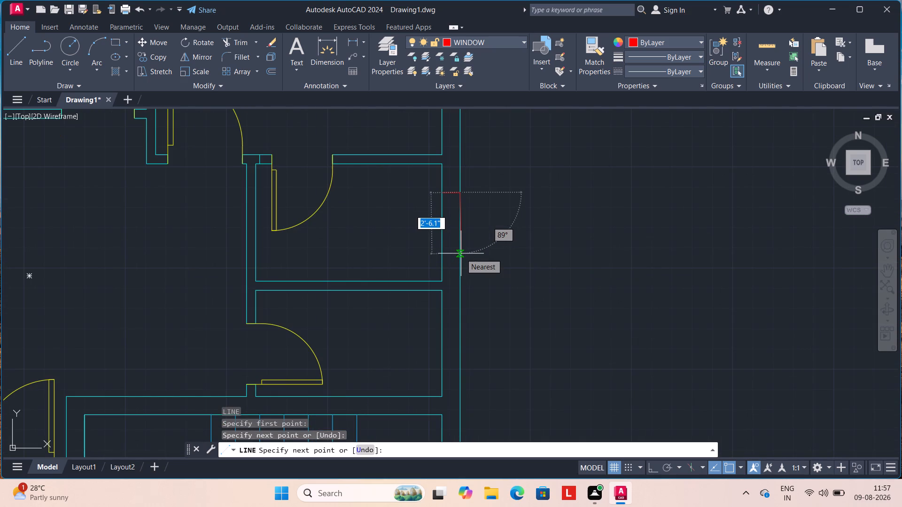
key(2)
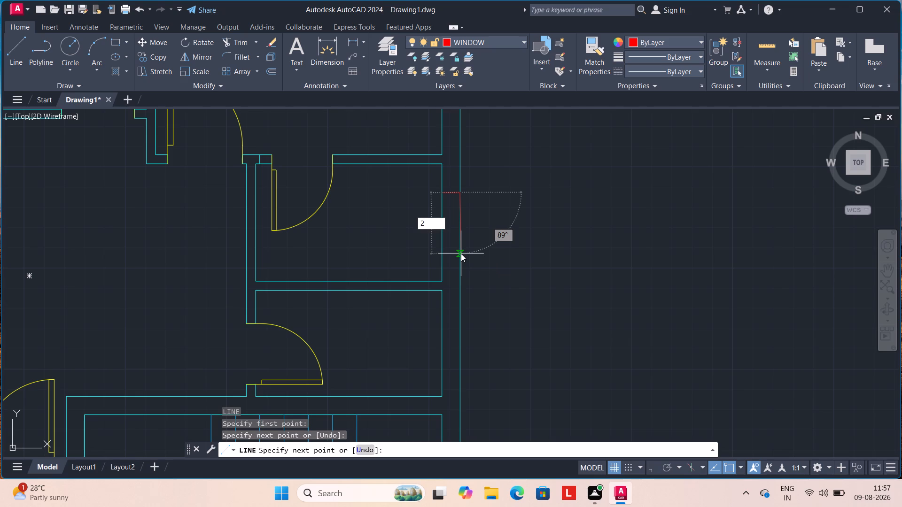
key(apostrophe)
key(Return)
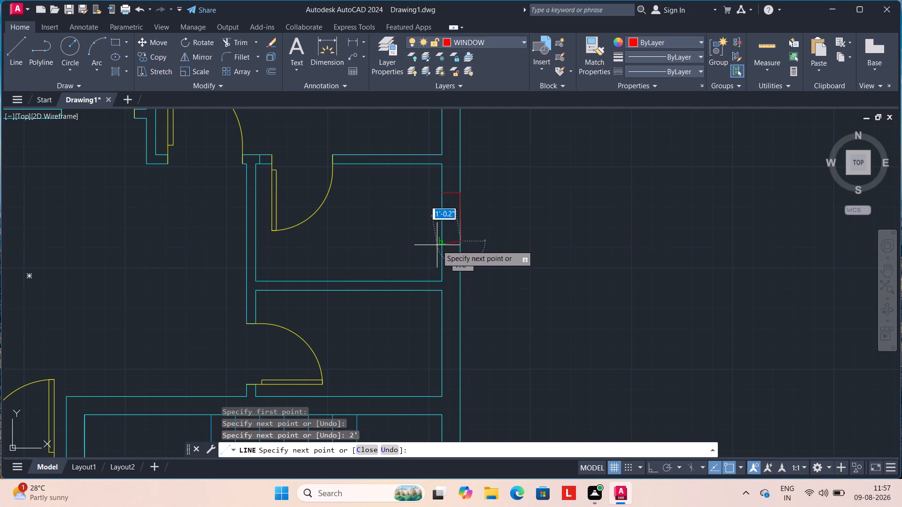
click(442, 242)
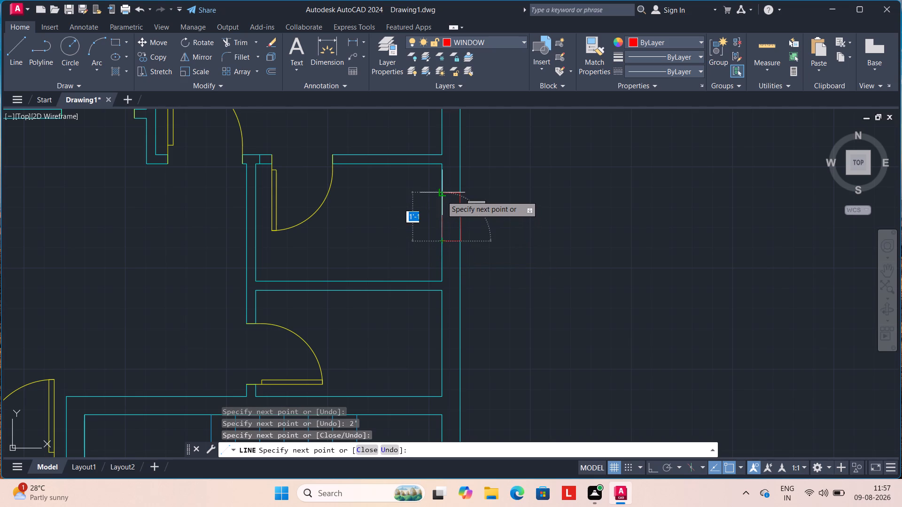
click(441, 195)
key(Escape)
Replace the slanted outer side of the small room's window with a straight line along the outer wall face.
scroll(453, 219, up, 2)
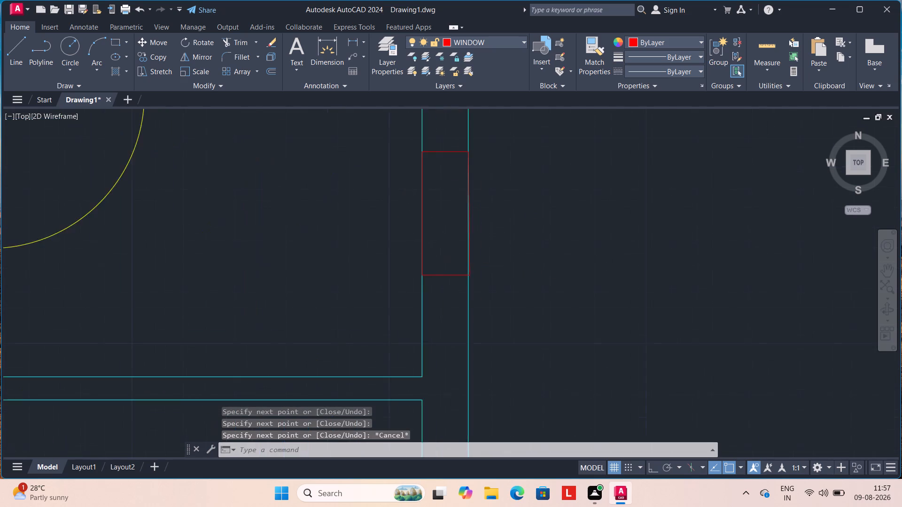
scroll(453, 219, up, 1)
click(479, 205)
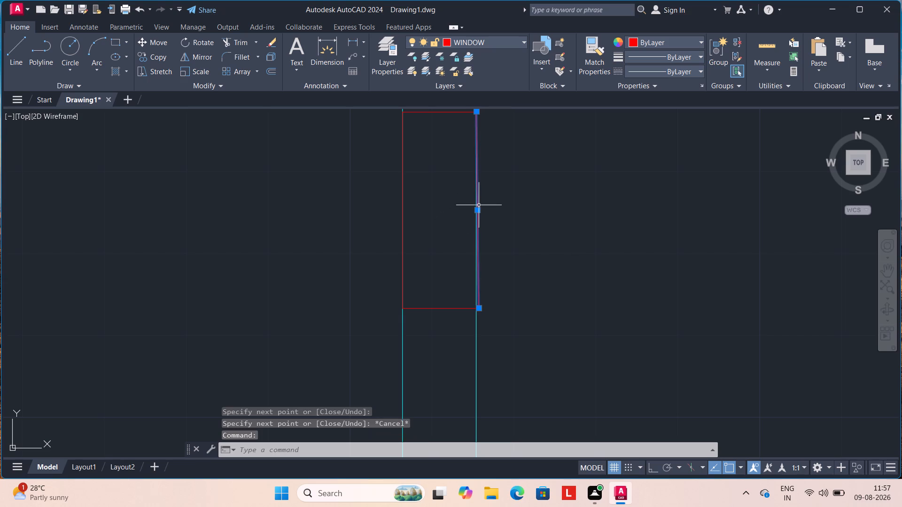
key(Delete)
scroll(477, 202, down, 1)
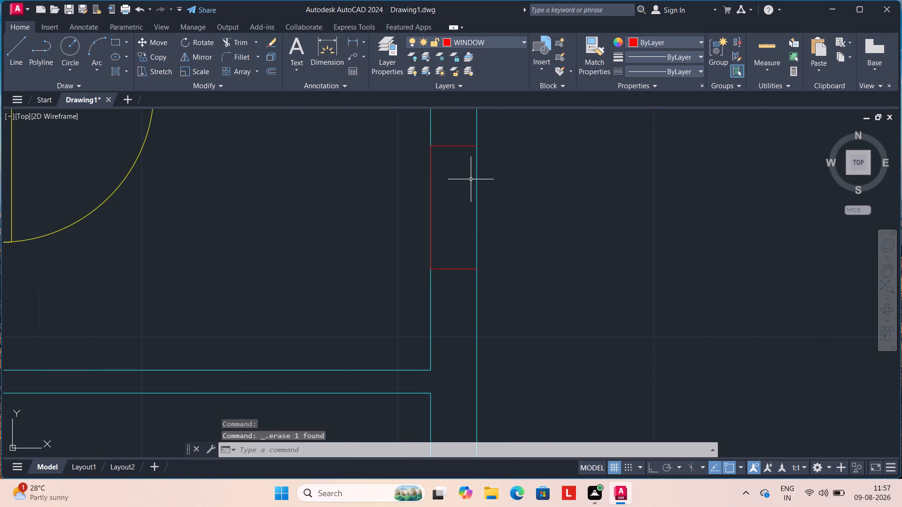
key(l)
key(Return)
click(476, 149)
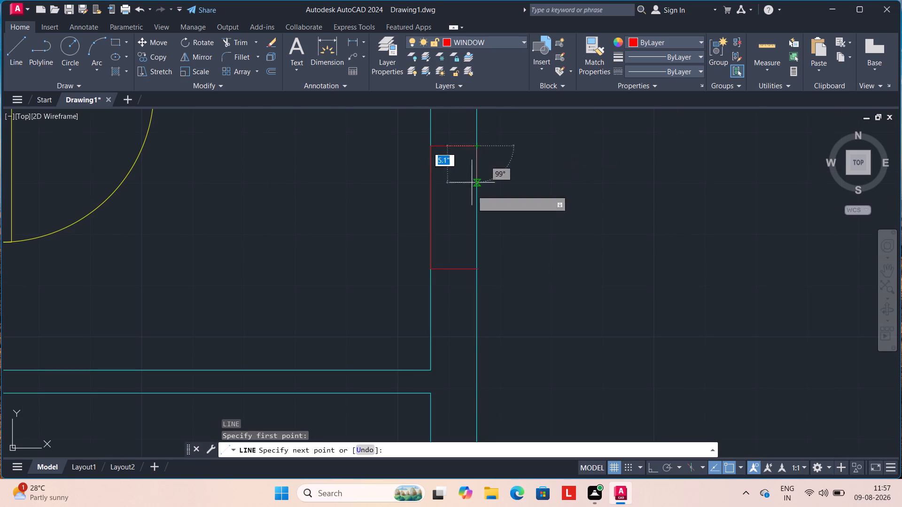
click(477, 267)
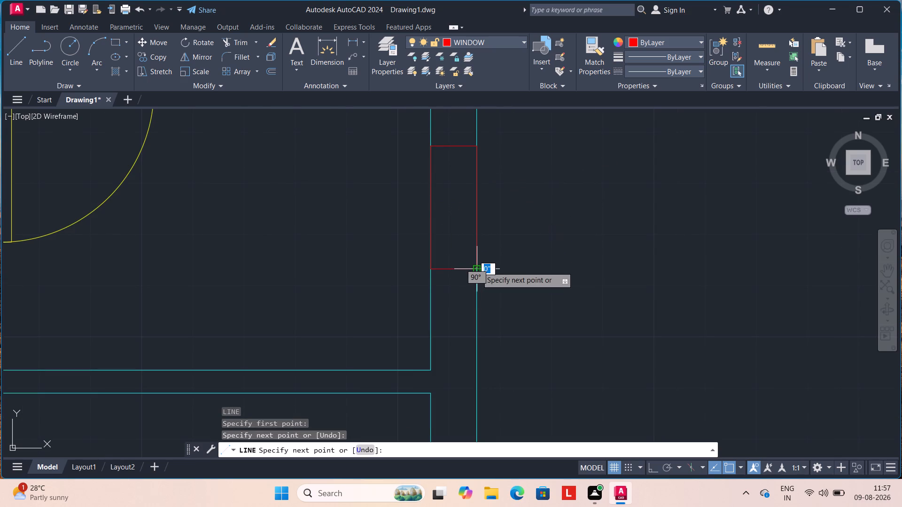
key(Escape)
Draw the glazing line lengthwise through the small room's window, between the midpoints of its south and north sides.
key(l)
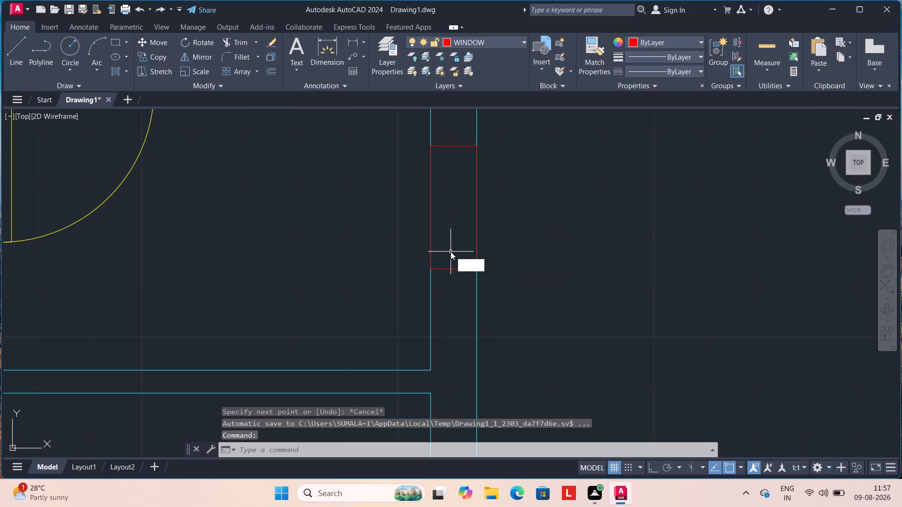
key(Return)
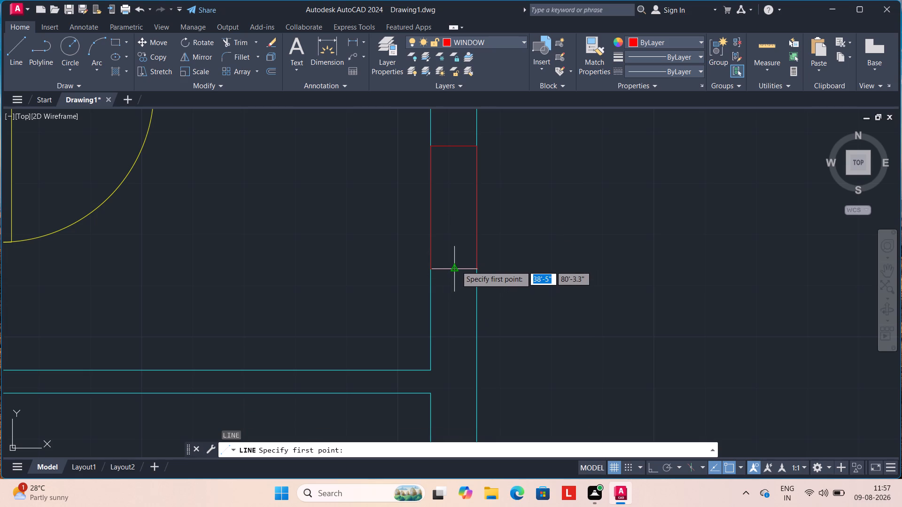
drag(456, 266, 459, 259)
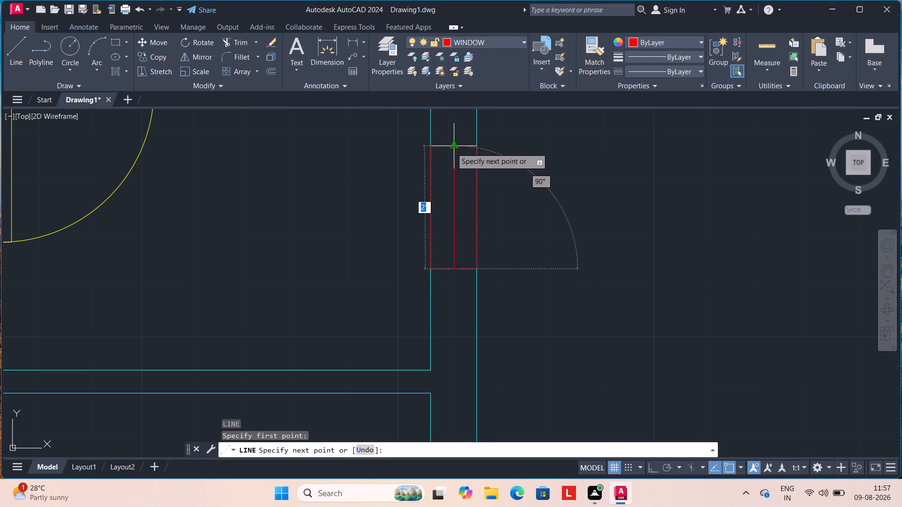
click(451, 148)
key(Escape)
Trim the end of the small room window's south side that projects past the outer wall line.
scroll(522, 272, up, 2)
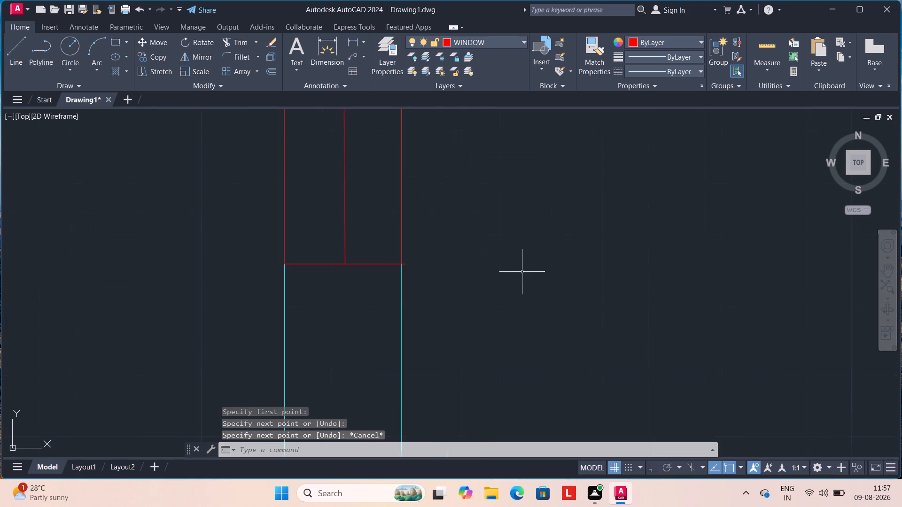
key(t)
key(r)
key(Return)
click(406, 264)
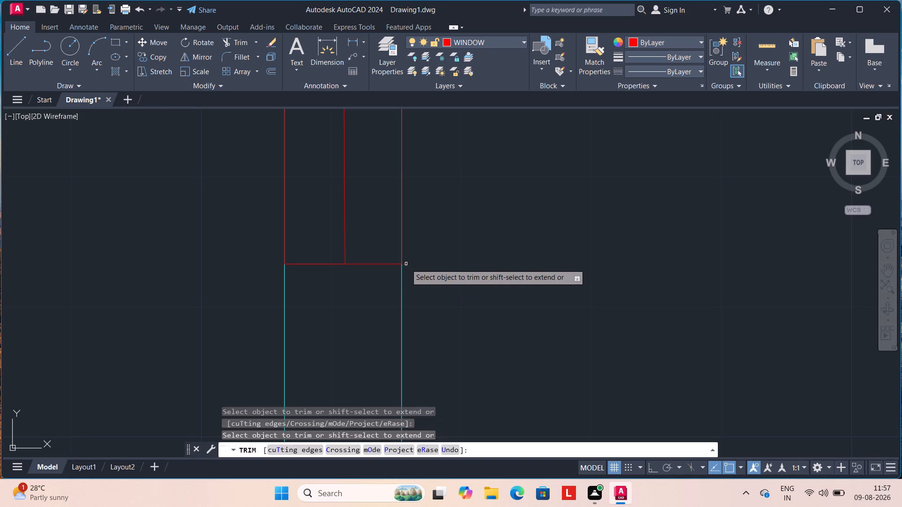
scroll(467, 269, down, 3)
key(Escape)
Draw a four-sided window outline across the east wall of the small room just north of the staircase, with its outer side 2' long.
scroll(491, 300, down, 1)
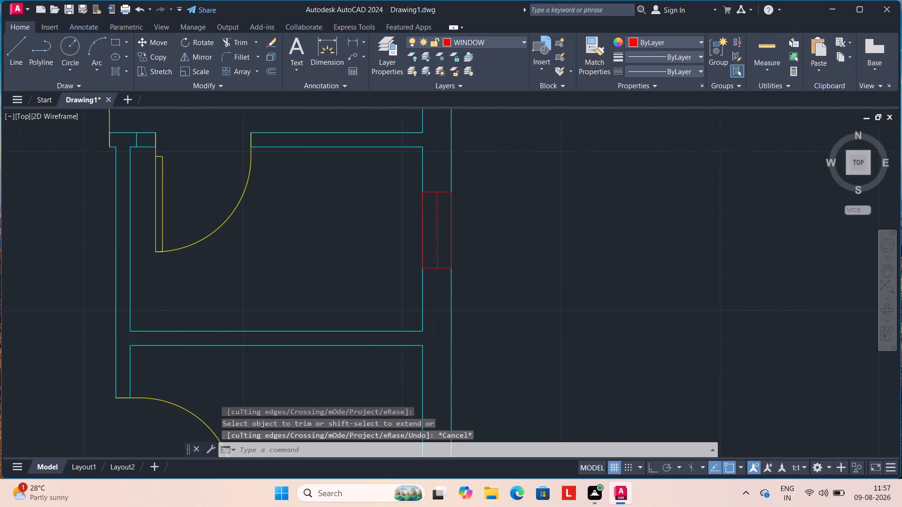
middle_drag(497, 339, 515, 249)
key(l)
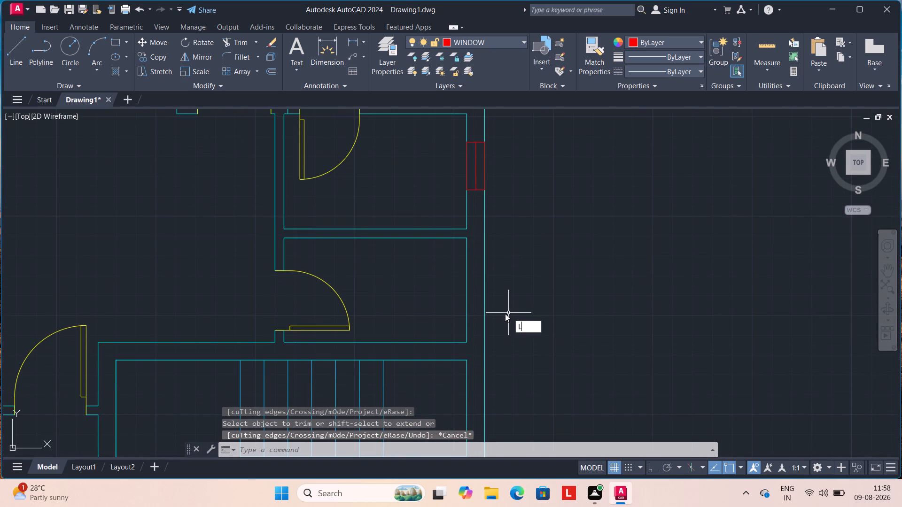
key(Return)
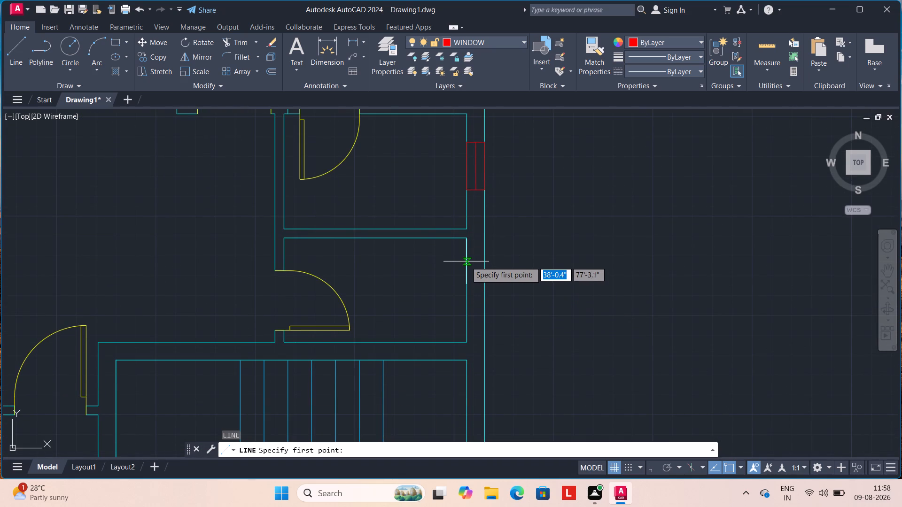
click(466, 261)
click(486, 260)
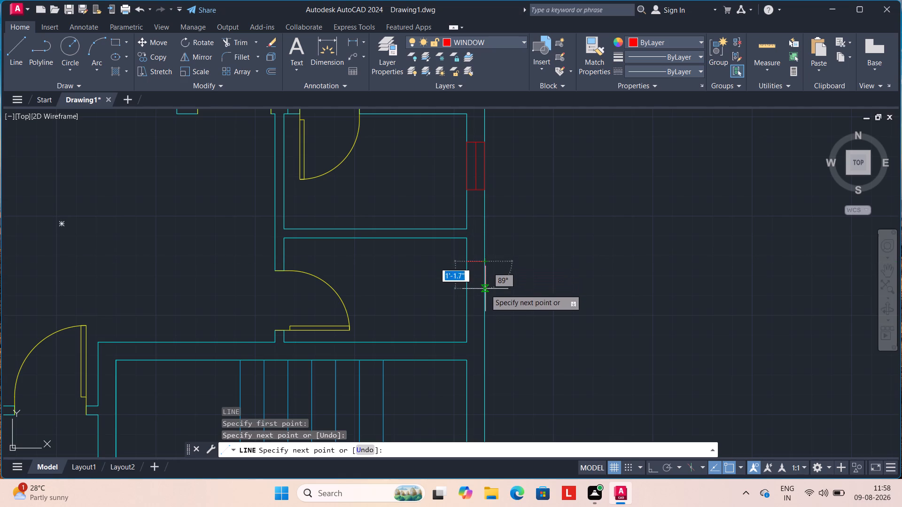
key(2)
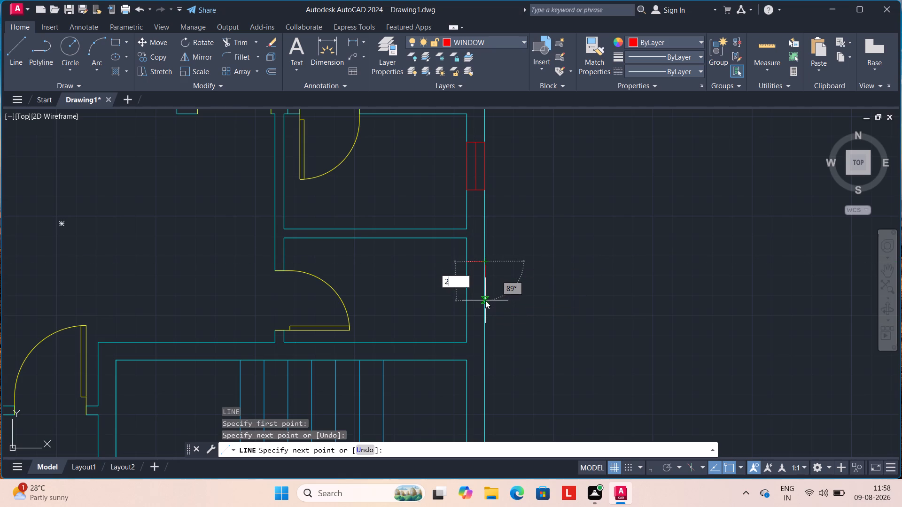
key(apostrophe)
key(Return)
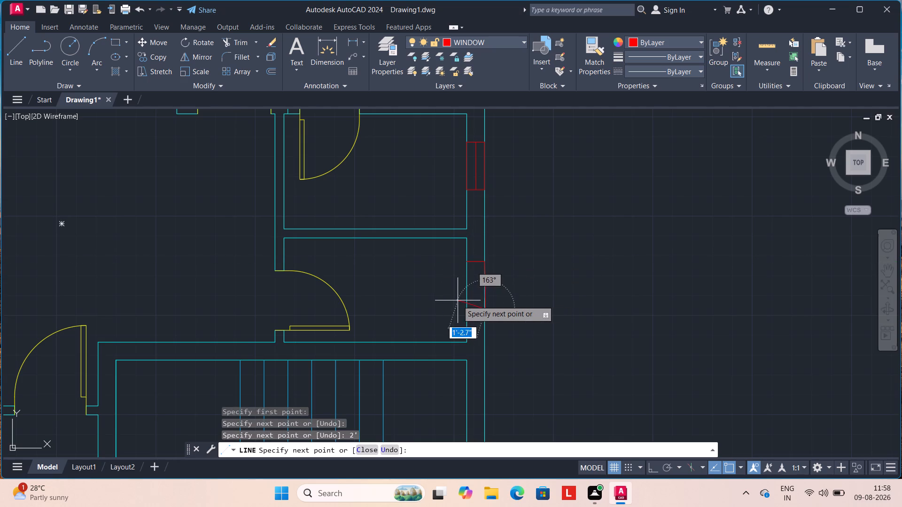
click(469, 312)
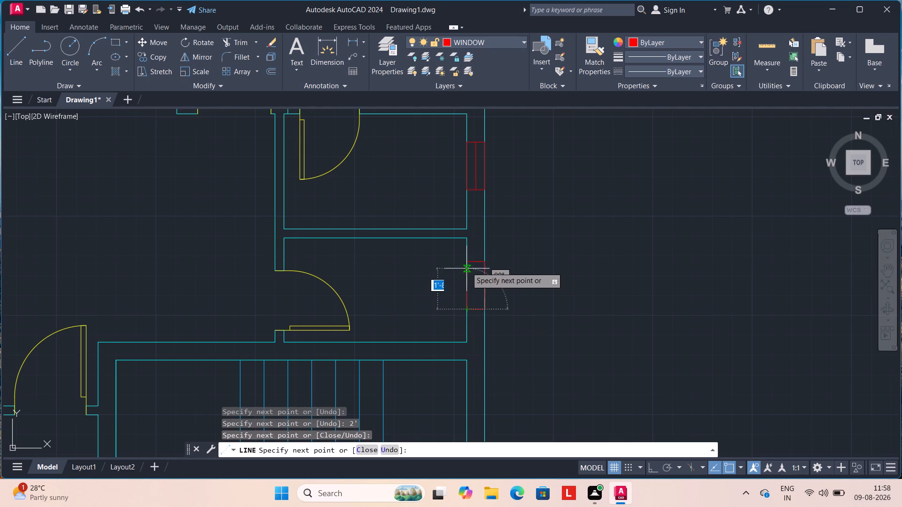
click(466, 263)
key(Escape)
Replace the slanted outer side of this window with a straight line along the outer wall face.
scroll(490, 288, up, 2)
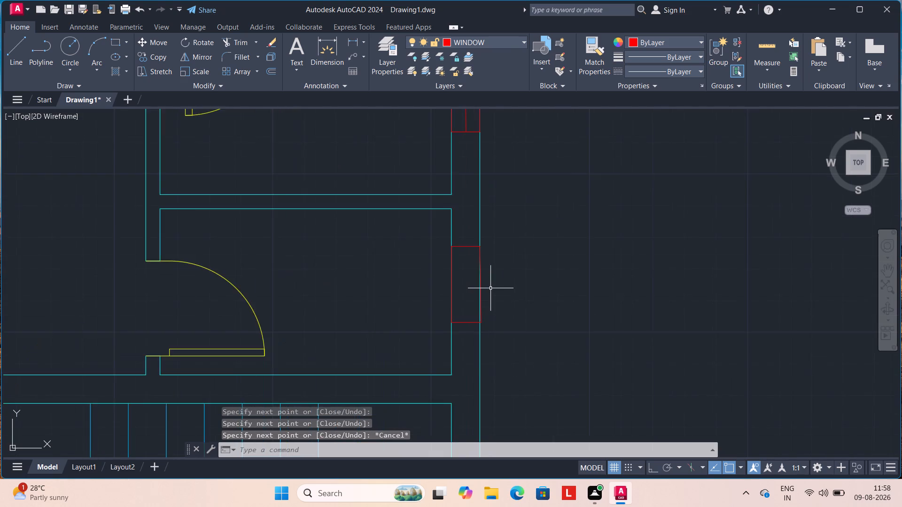
click(473, 288)
key(Delete)
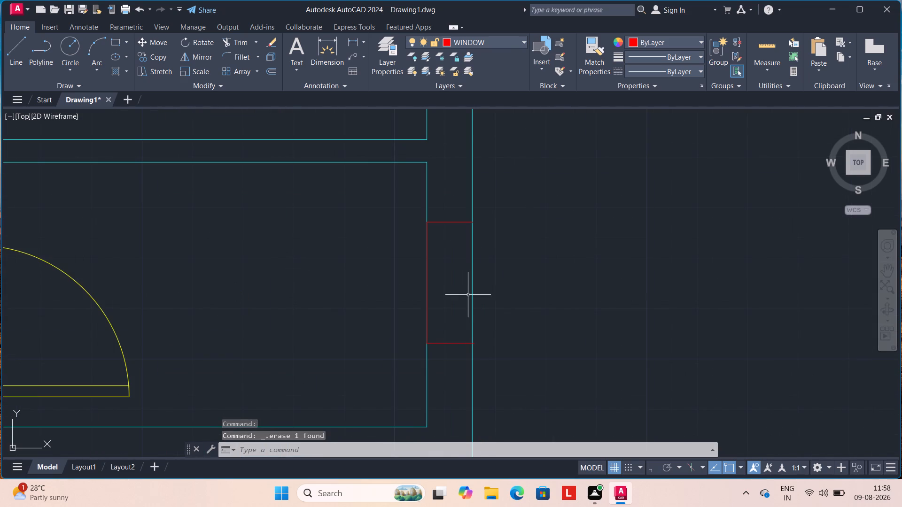
scroll(464, 330, up, 1)
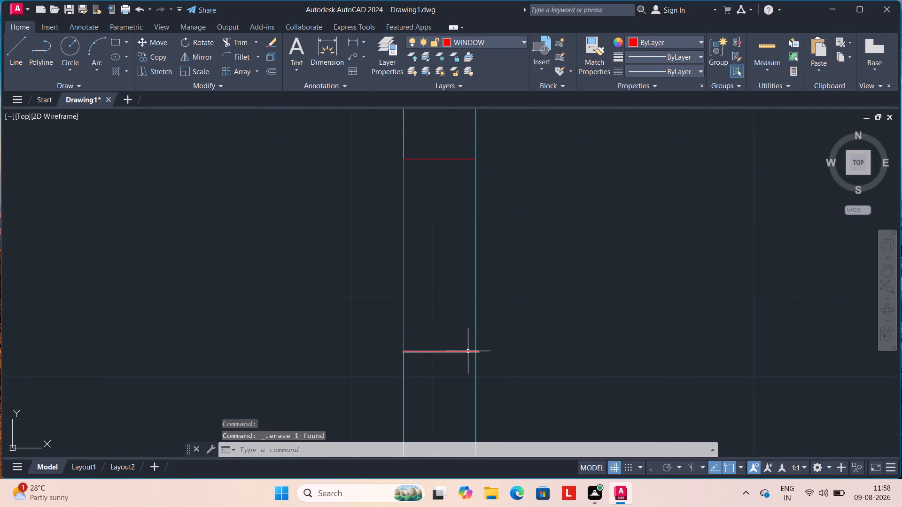
key(l)
key(Return)
click(475, 353)
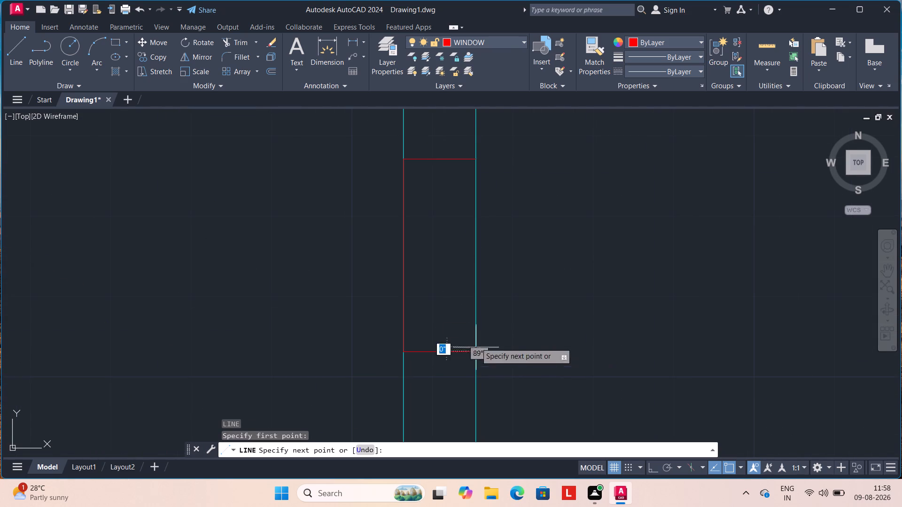
click(474, 160)
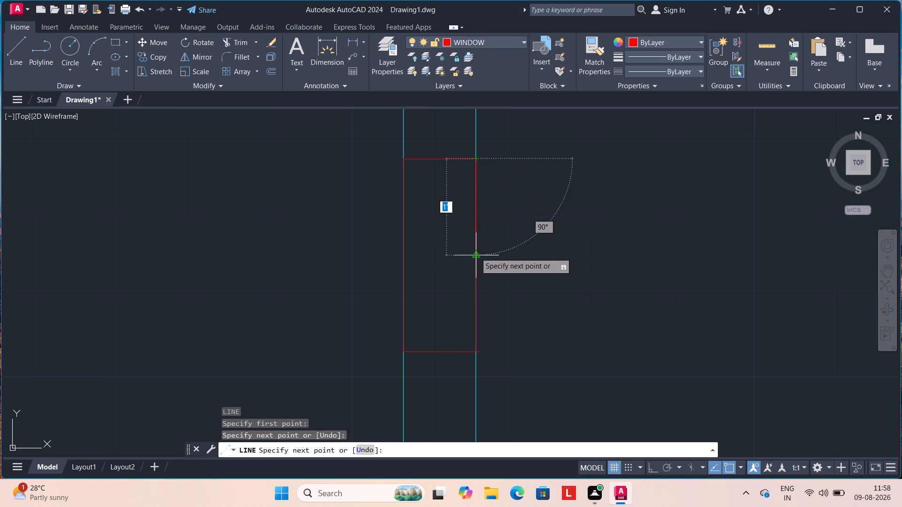
key(Escape)
Trim the end of the window's south side that projects past the outer wall line.
text(TR)
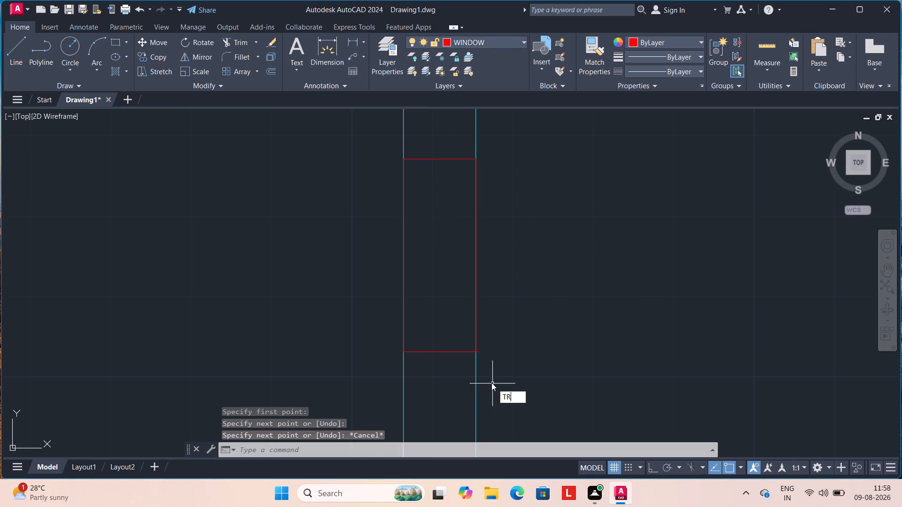
key(Return)
scroll(478, 381, up, 2)
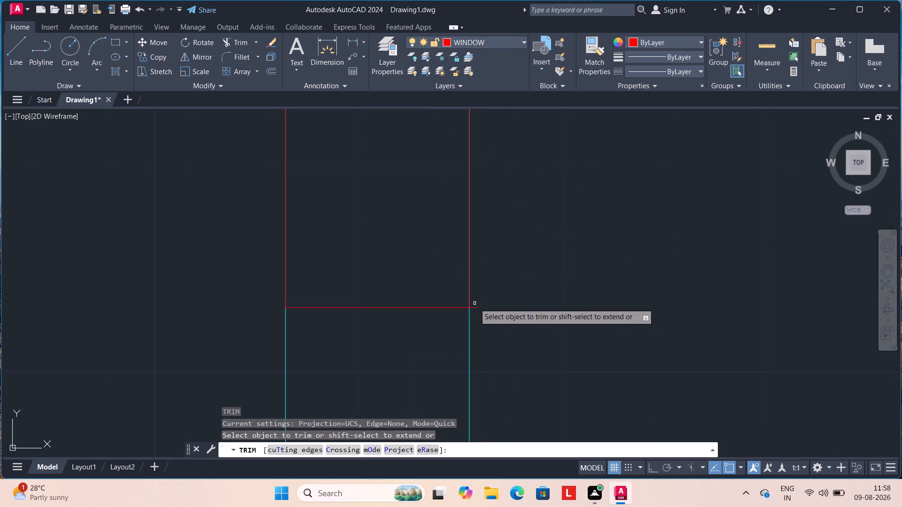
click(473, 307)
scroll(376, 250, down, 2)
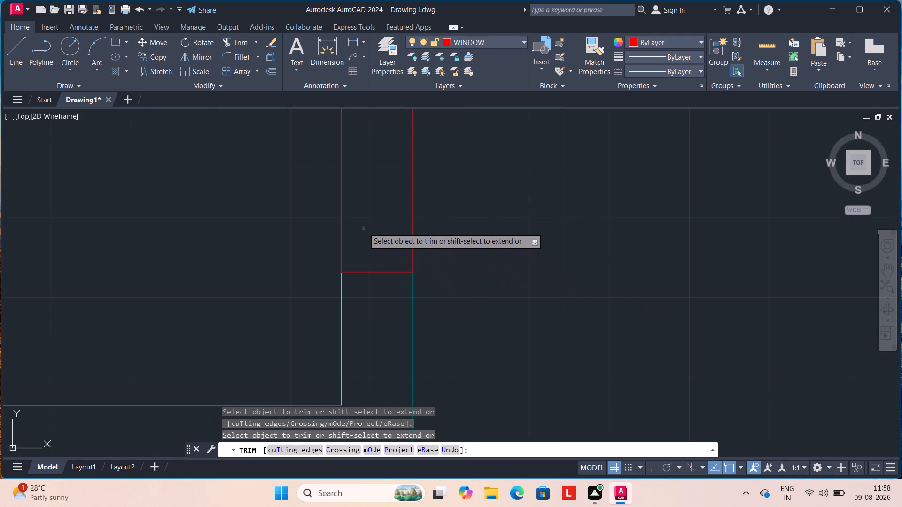
scroll(364, 229, down, 2)
key(Escape)
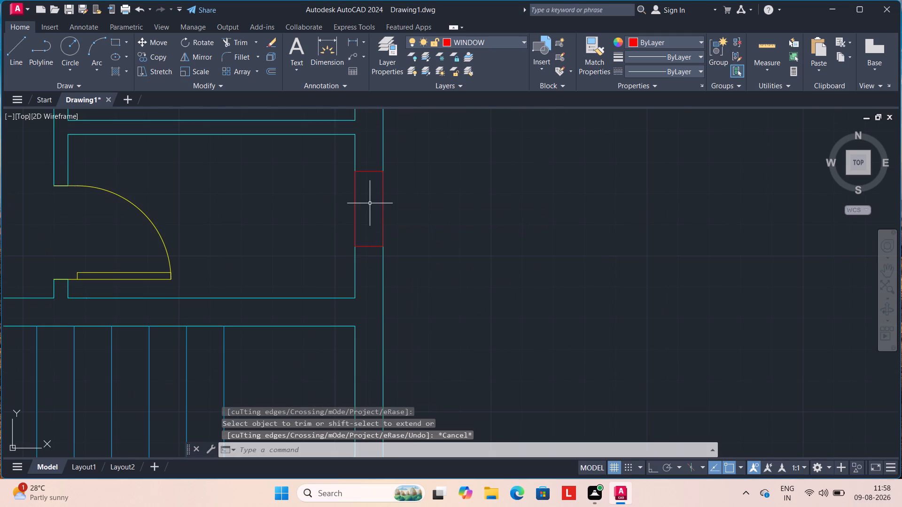
Draw the glazing line lengthwise through the window, between the midpoints of its north and south sides.
key(l)
key(Return)
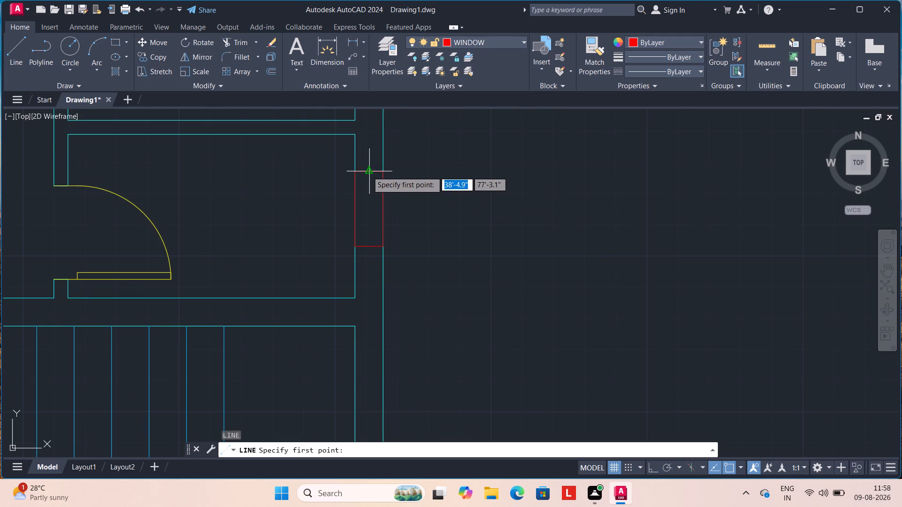
click(367, 171)
click(365, 248)
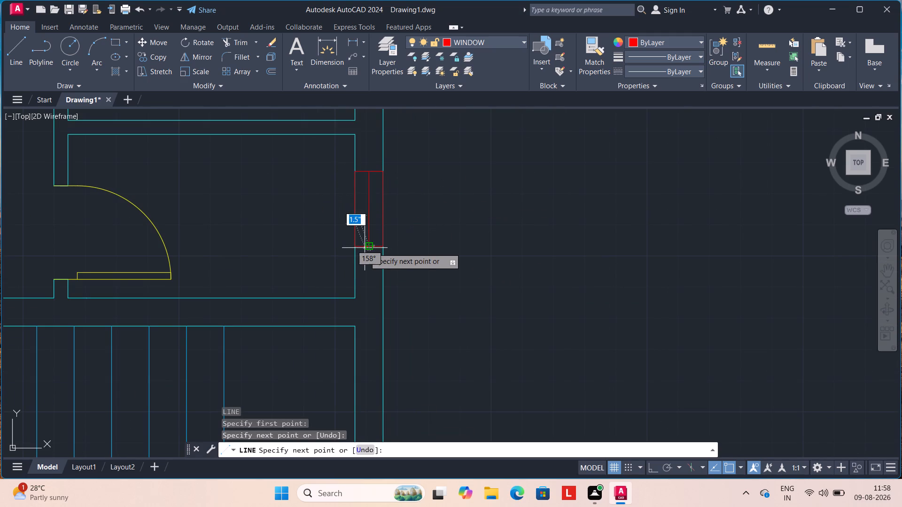
key(Escape)
scroll(367, 244, up, 3)
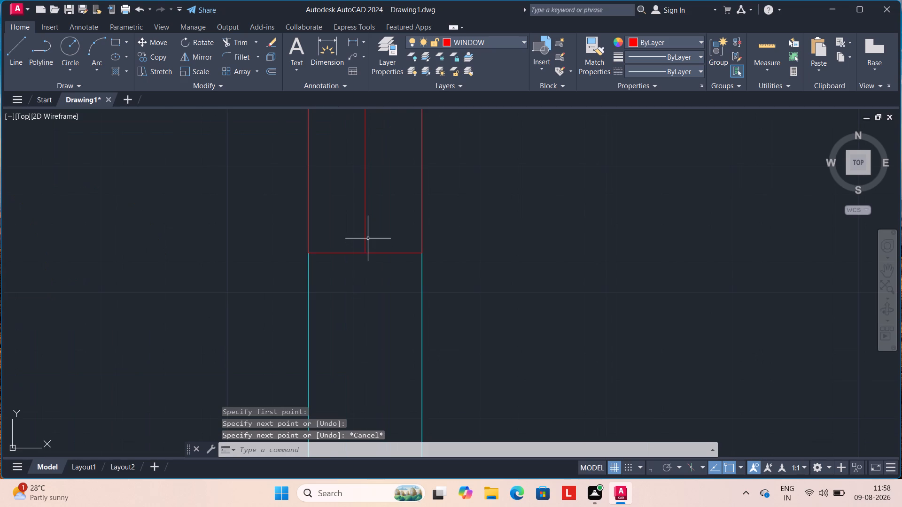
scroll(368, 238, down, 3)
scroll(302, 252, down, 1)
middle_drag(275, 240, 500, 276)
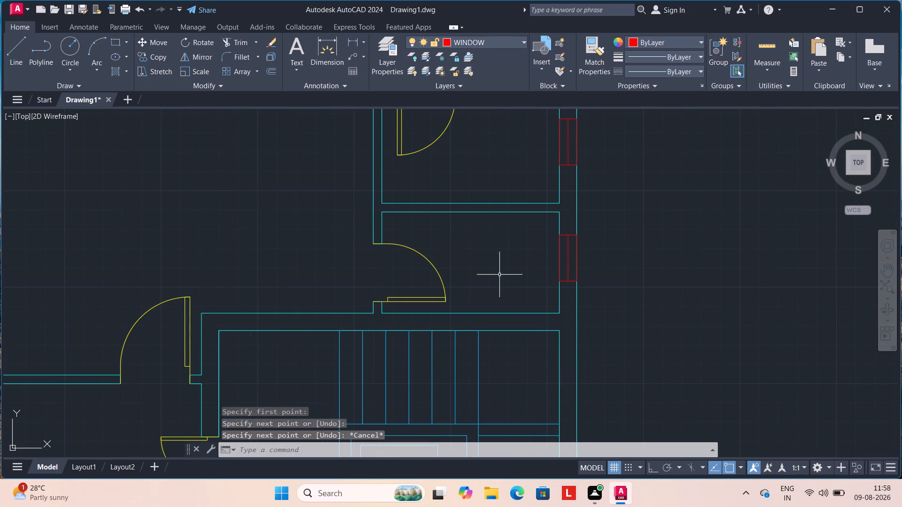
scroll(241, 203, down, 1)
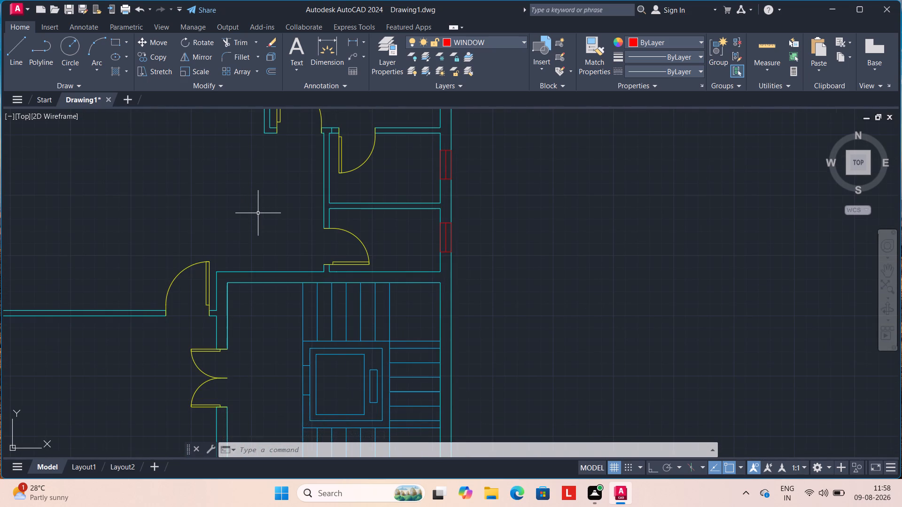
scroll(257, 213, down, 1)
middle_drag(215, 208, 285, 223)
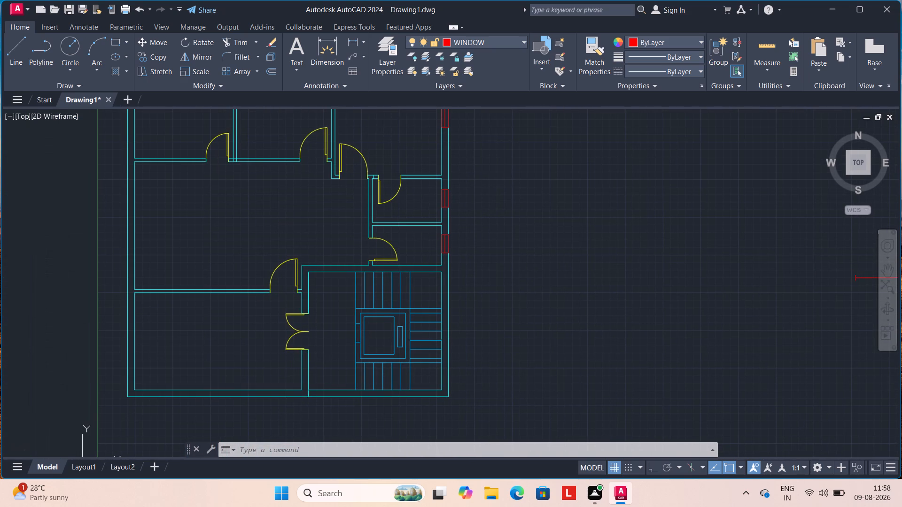
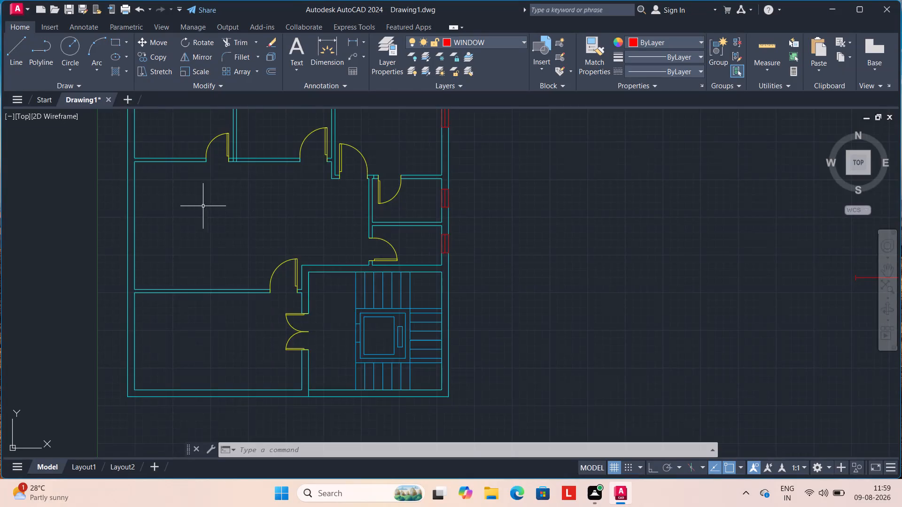
Draw a 3' long window outline across the west exterior wall of the second room from the north, using lines.
scroll(194, 208, down, 1)
middle_drag(194, 212, 295, 263)
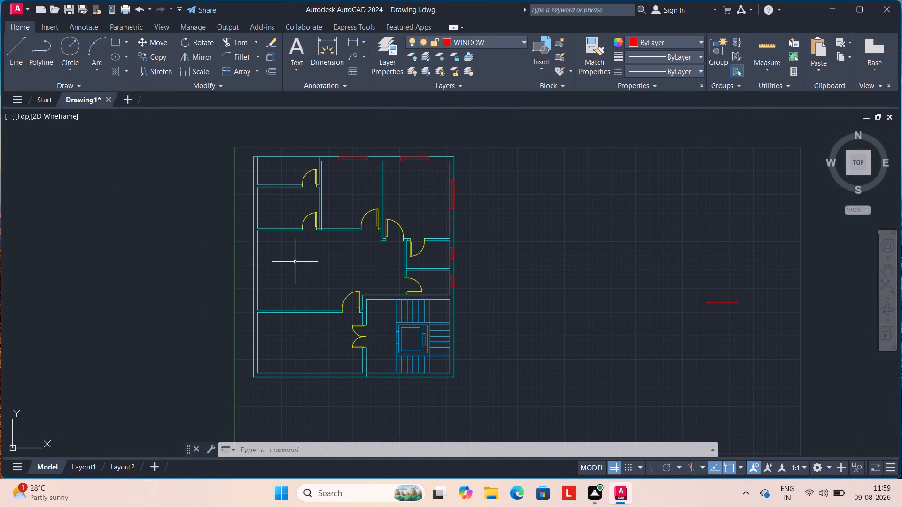
key(l)
key(Return)
scroll(246, 204, up, 2)
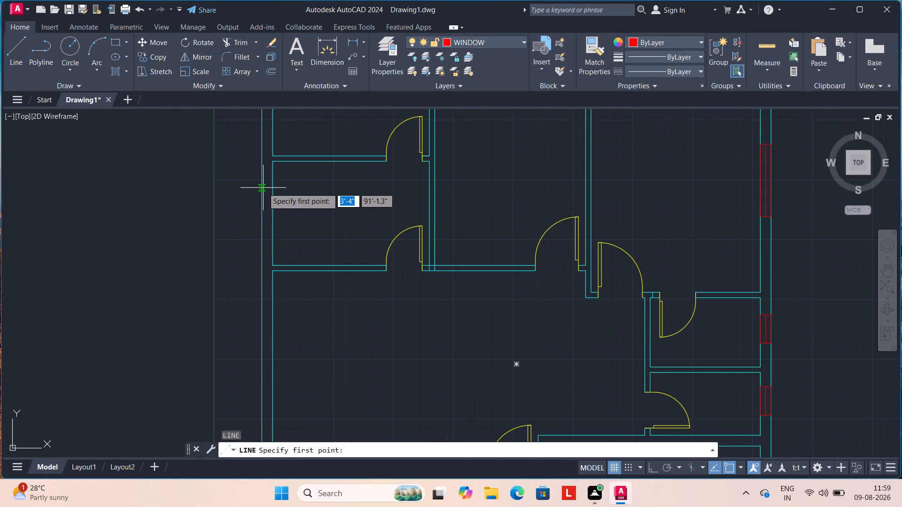
click(262, 184)
click(271, 184)
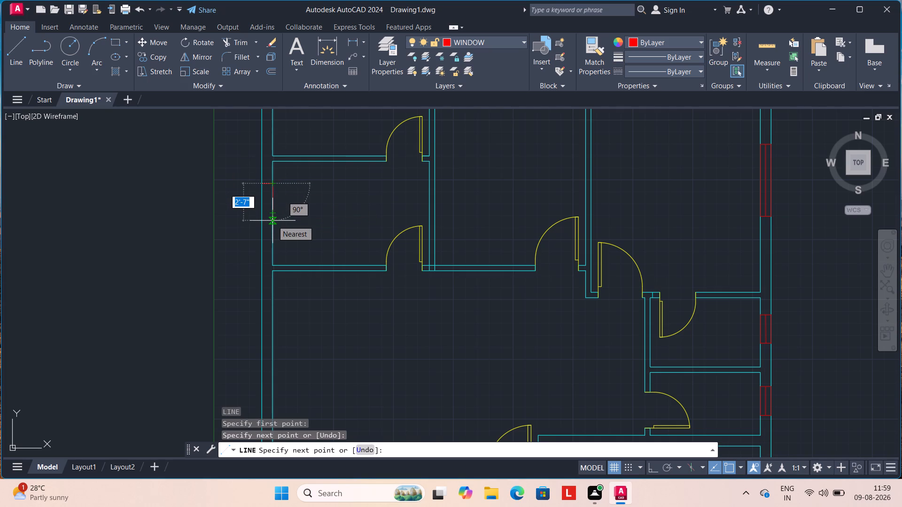
text(3')
key(Return)
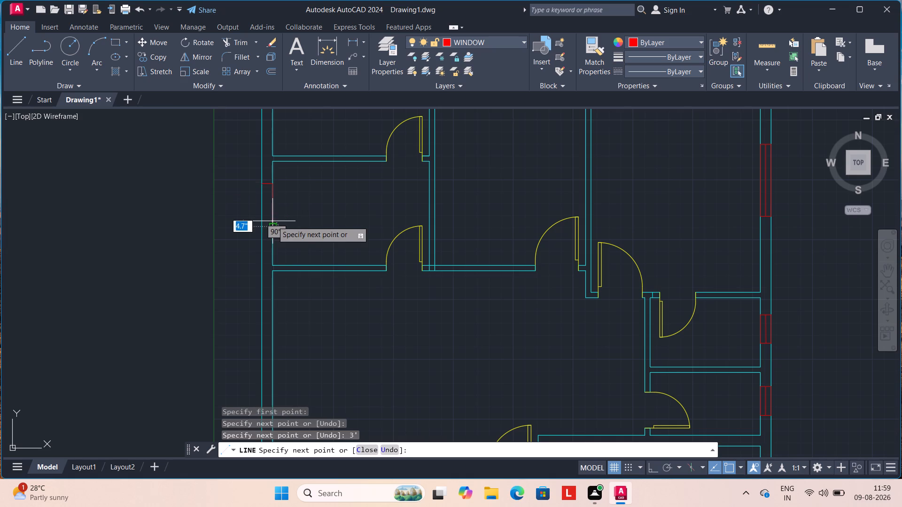
click(259, 226)
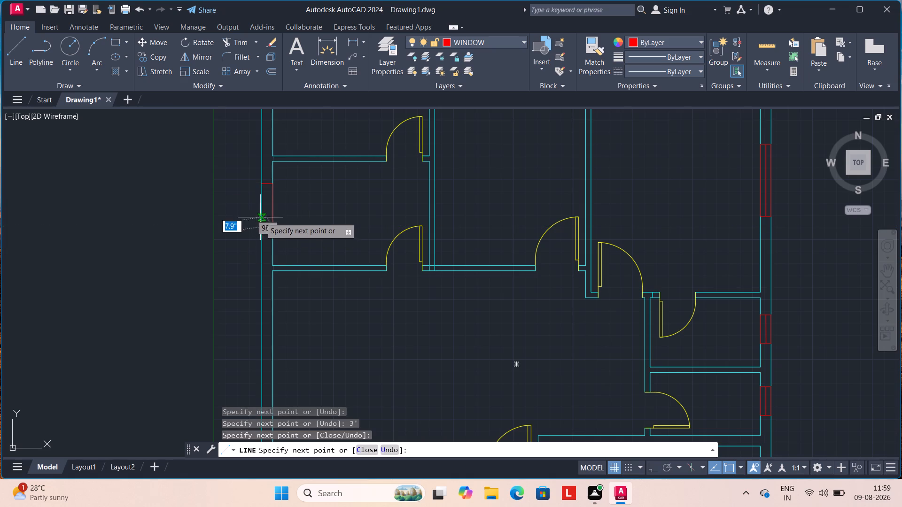
click(262, 185)
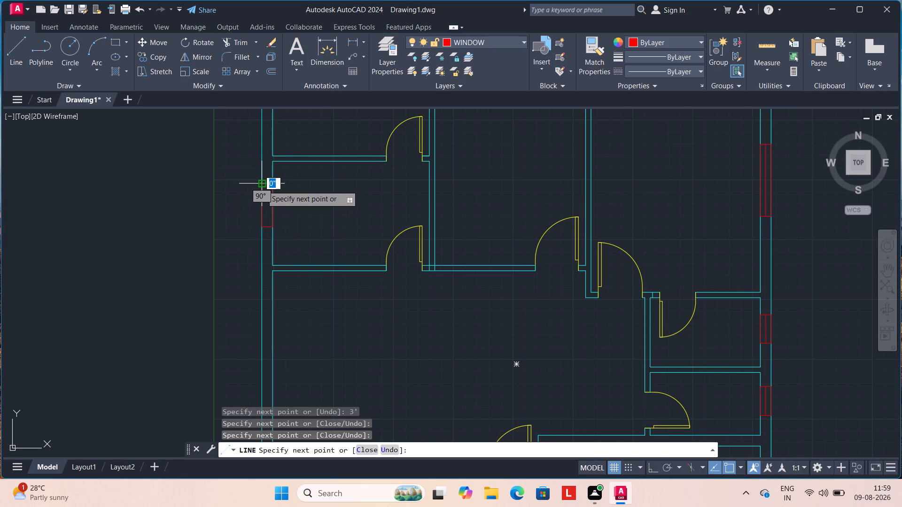
key(Escape)
Add a centre line between the midpoints of the 3' west window's short ends.
scroll(273, 183, up, 2)
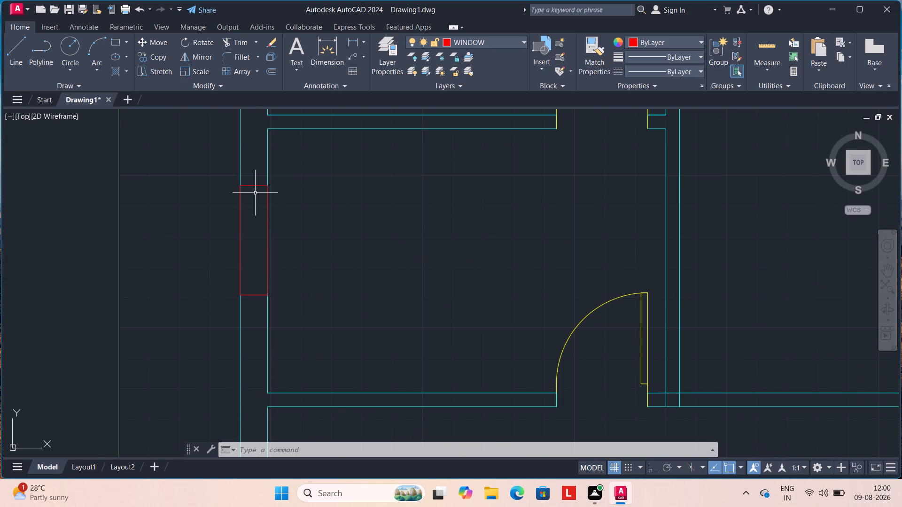
key(l)
key(Return)
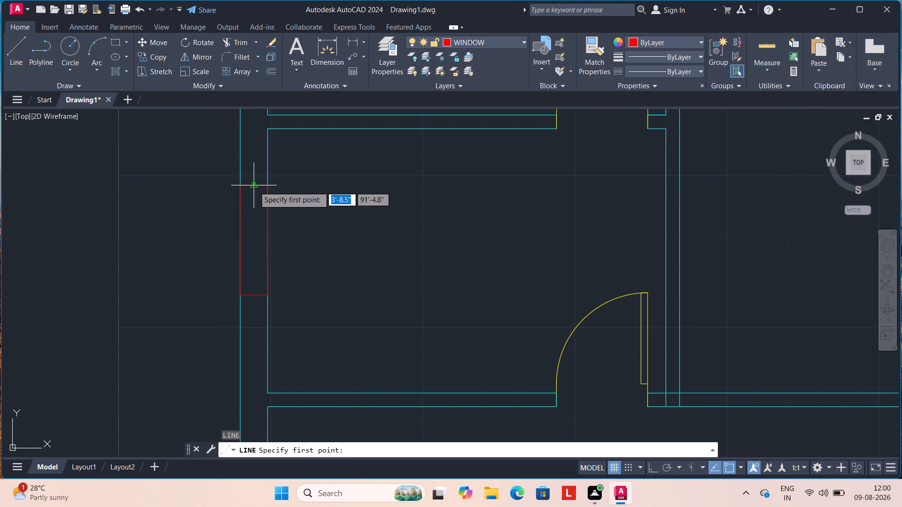
click(254, 186)
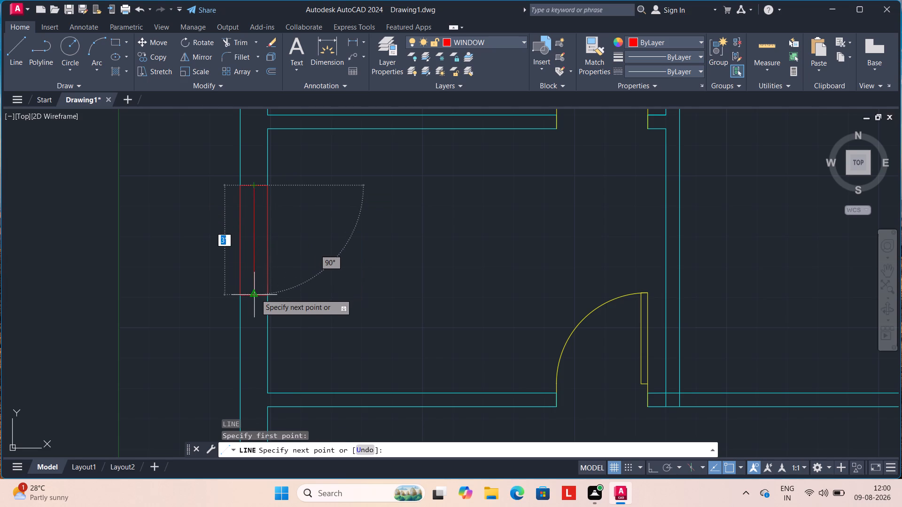
click(256, 294)
key(Escape)
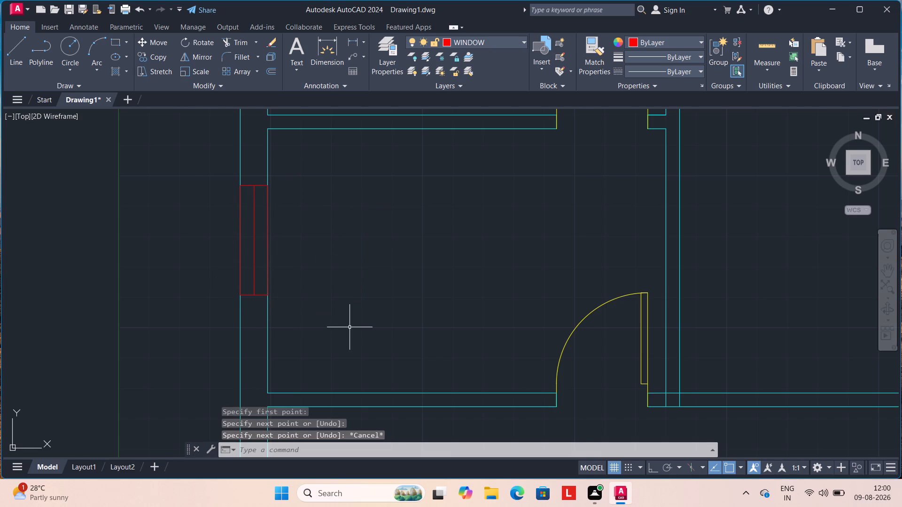
Draw an 8' long window outline across the west exterior wall of the large central room, using lines.
scroll(350, 327, down, 1)
middle_drag(354, 328, 340, 208)
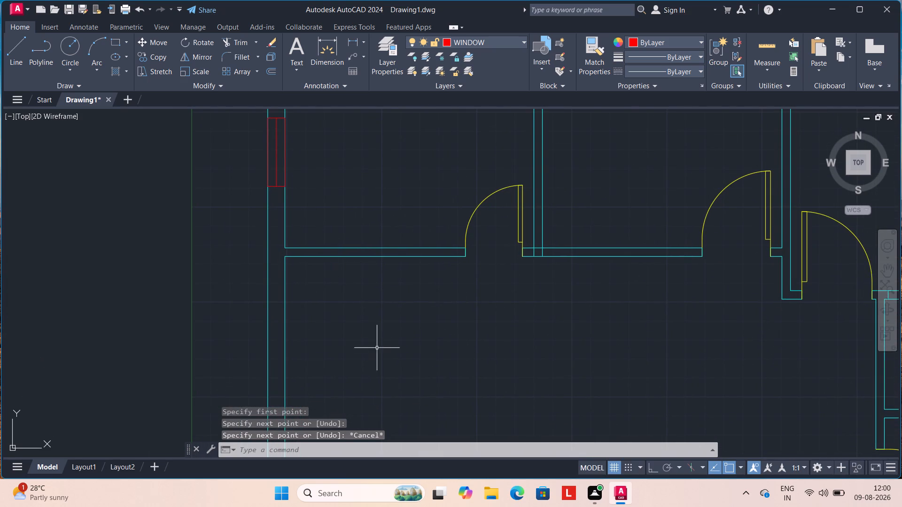
scroll(391, 356, down, 1)
middle_drag(420, 368, 397, 278)
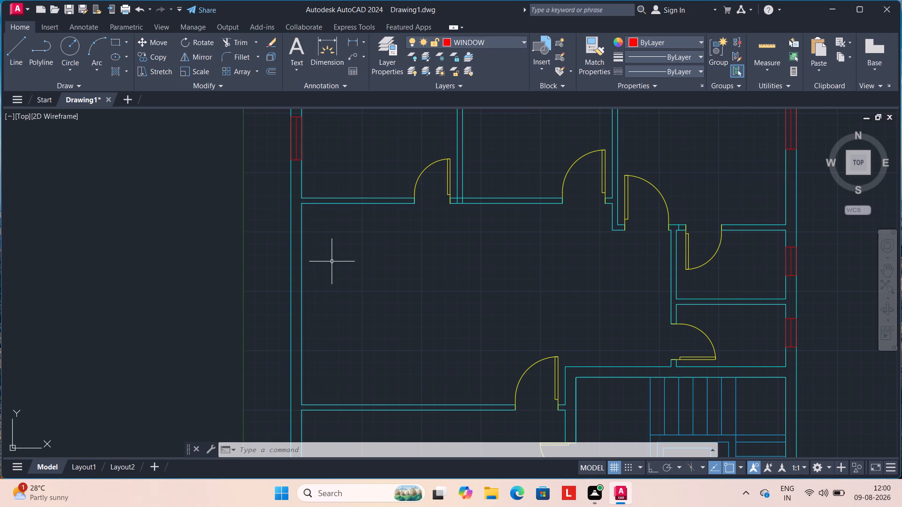
key(l)
key(Return)
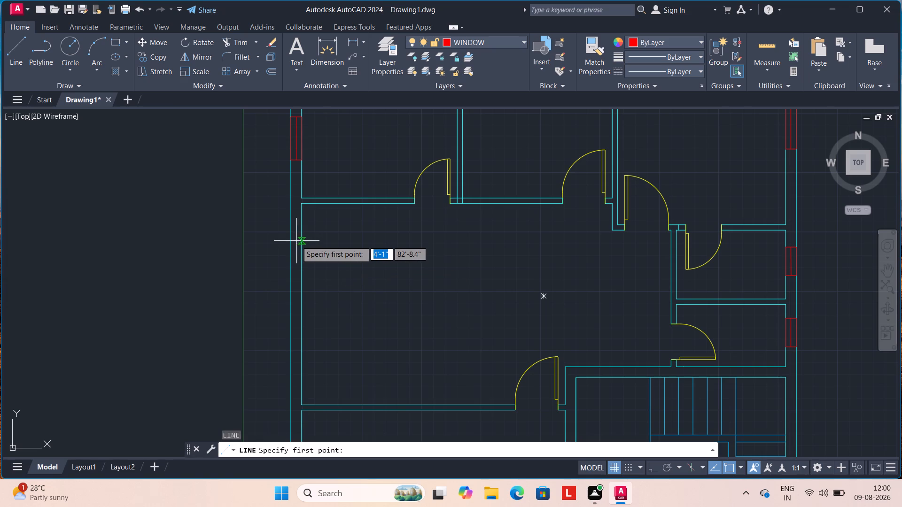
click(290, 240)
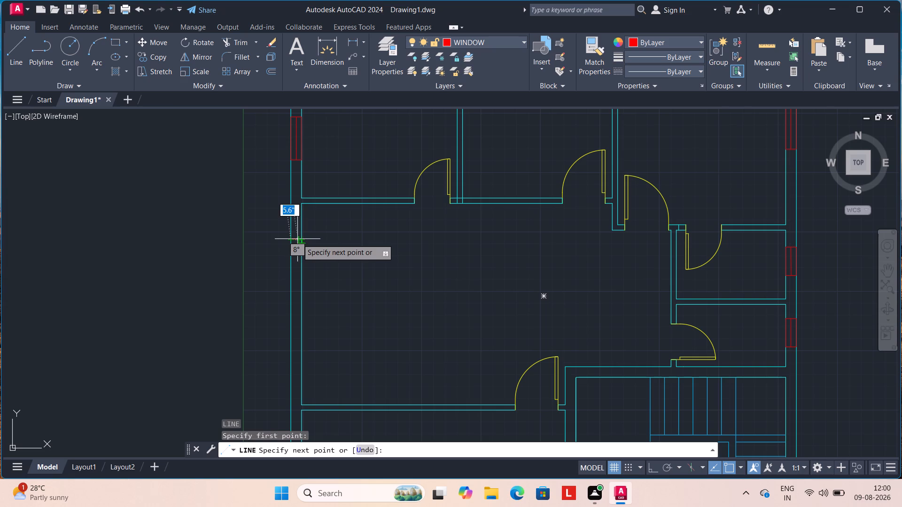
click(300, 239)
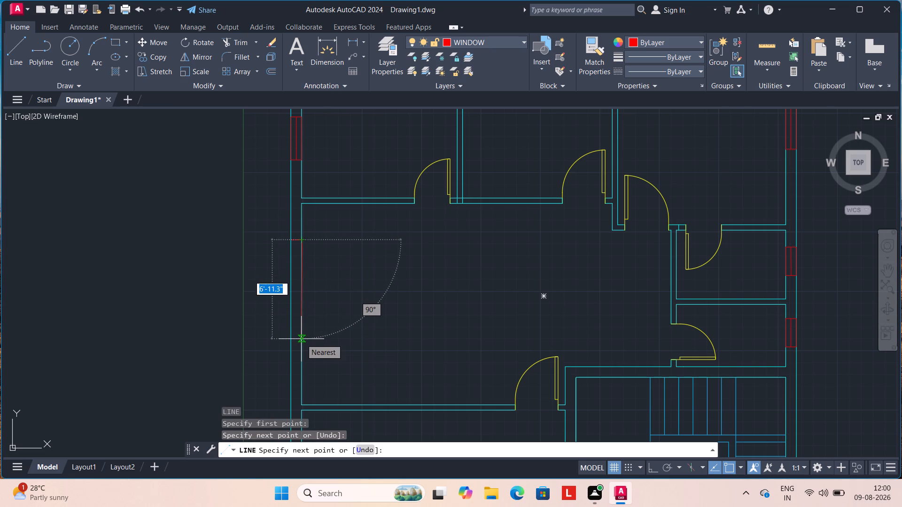
key(8)
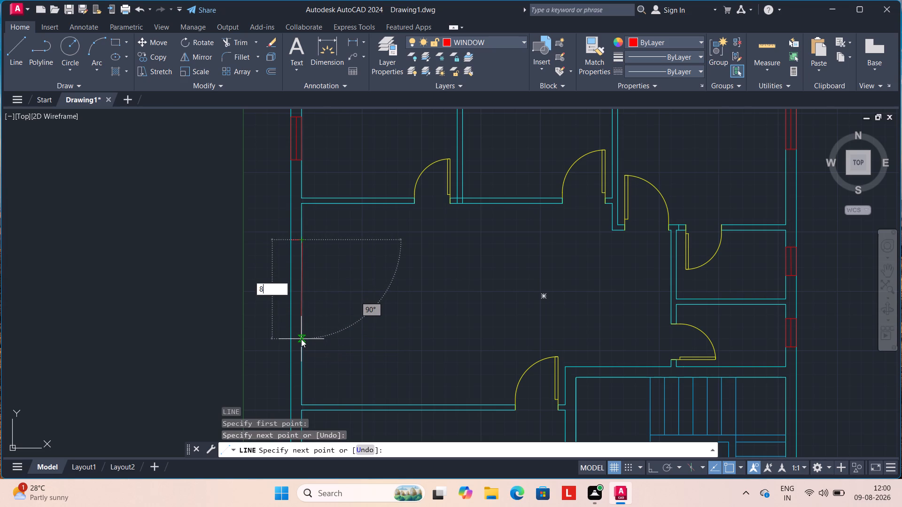
key(apostrophe)
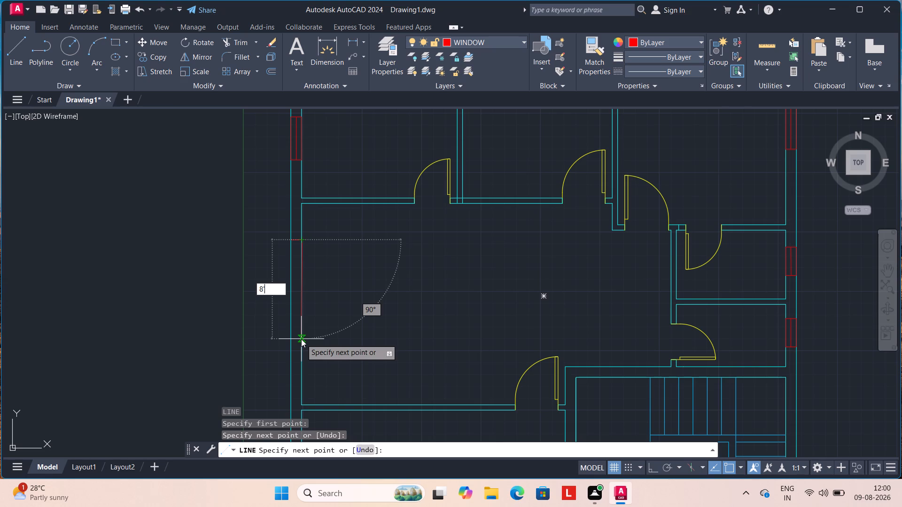
key(Return)
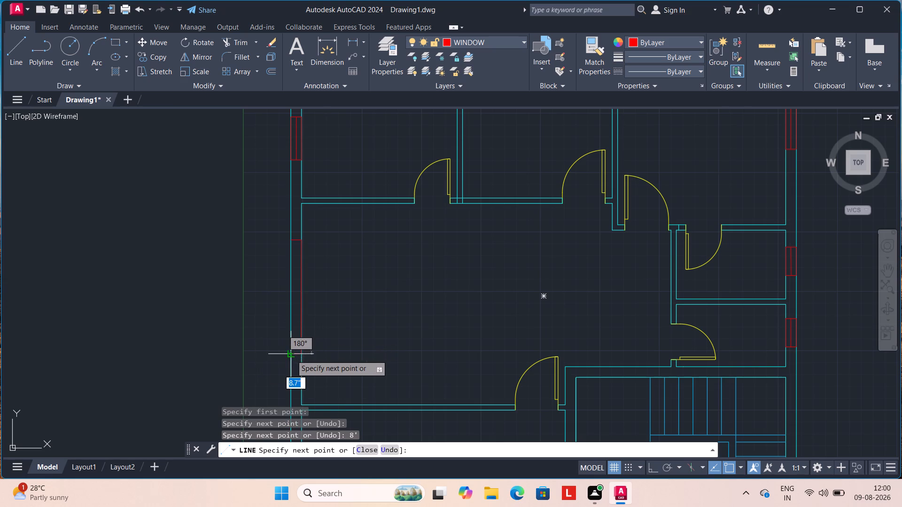
click(291, 355)
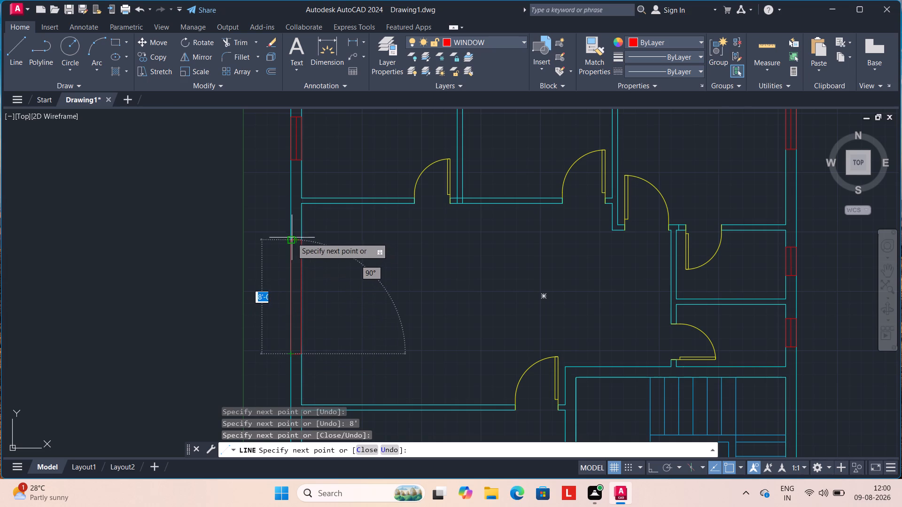
click(288, 236)
key(Escape)
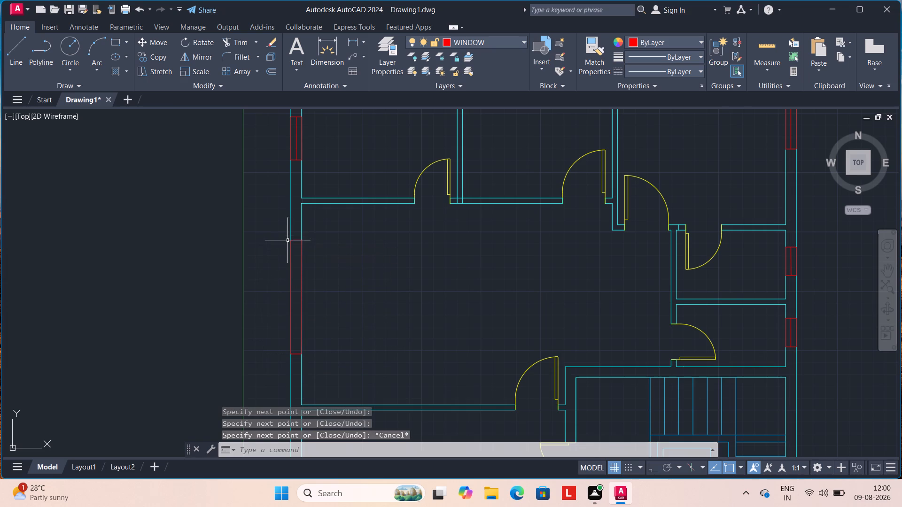
Erase the inner long edge of the 8' window and redraw it as a line between the window's two inner corners.
scroll(310, 313, up, 1)
click(295, 313)
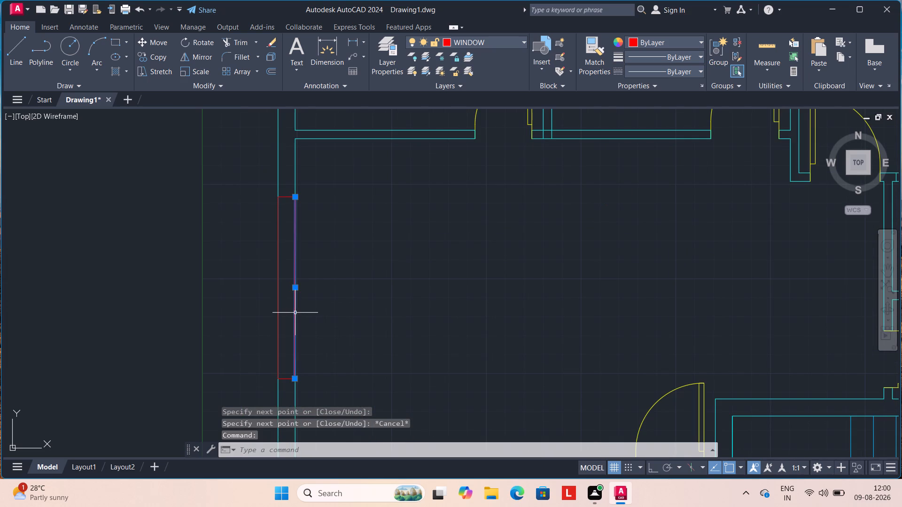
key(Delete)
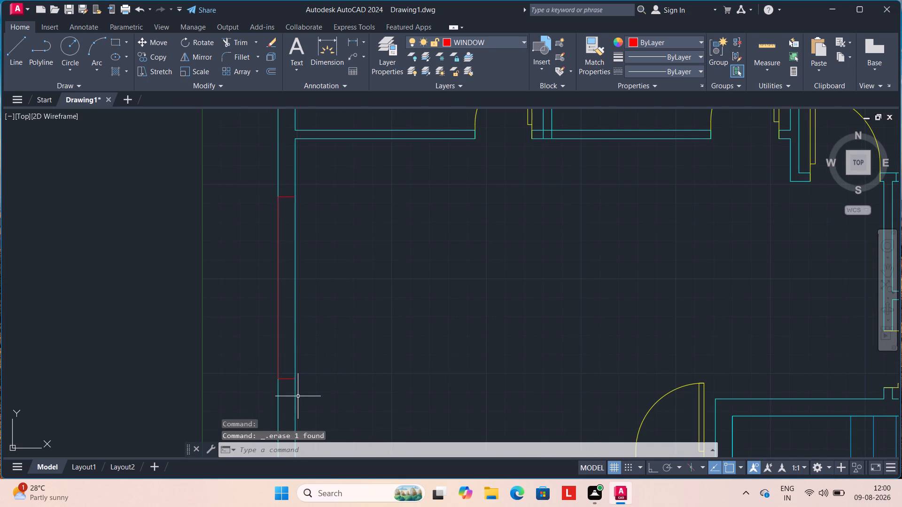
key(l)
key(Return)
drag(295, 378, 295, 373)
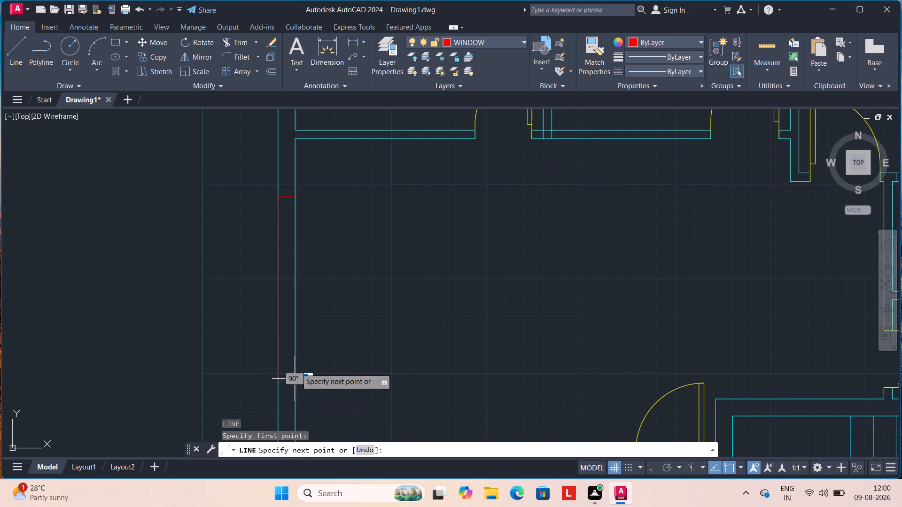
click(295, 194)
key(Escape)
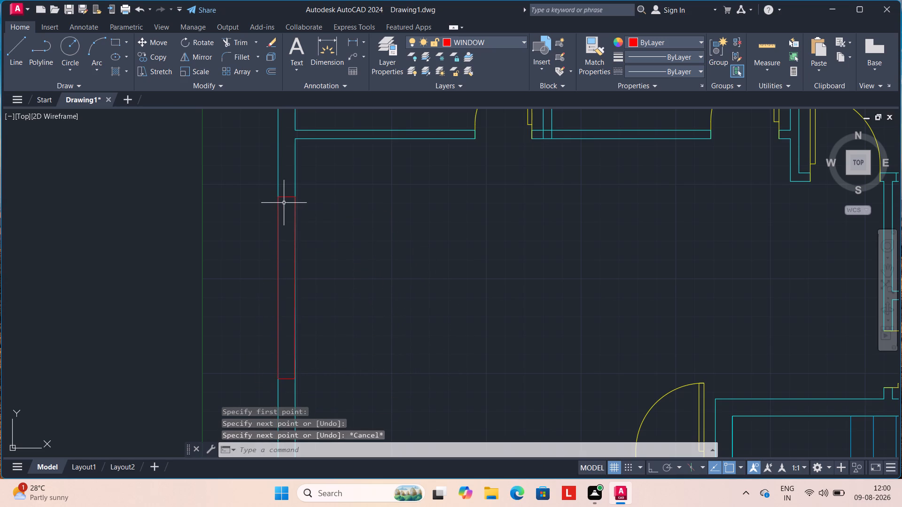
Add a centre line between the midpoints of the 8' window's short ends.
scroll(284, 203, down, 1)
key(l)
key(Return)
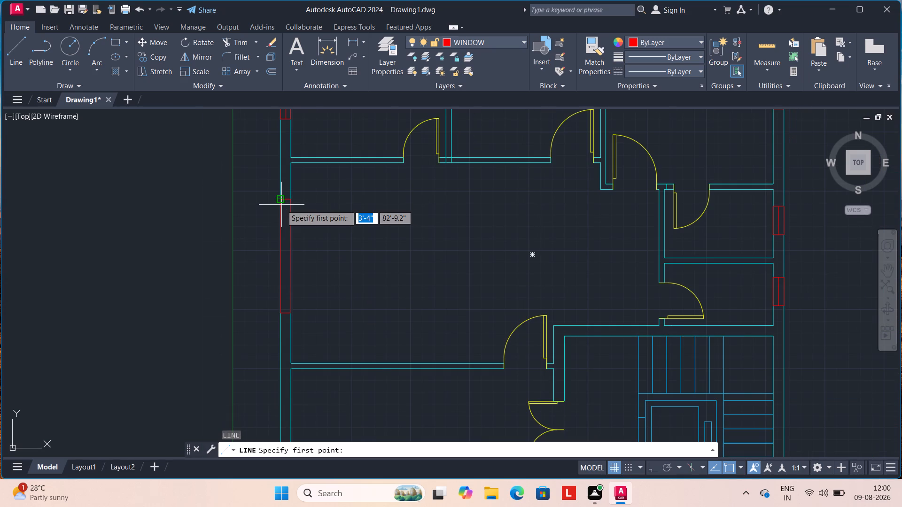
click(287, 201)
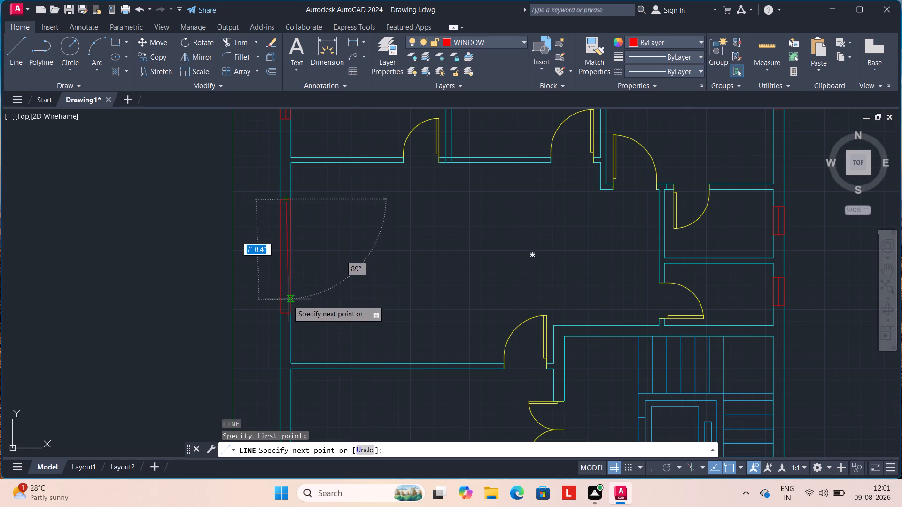
click(285, 315)
key(Escape)
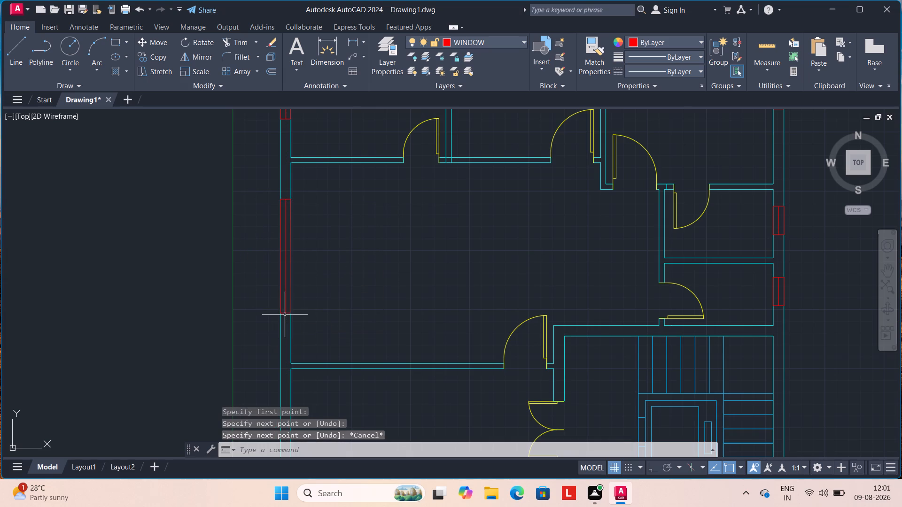
Draw an 8' long window outline across the west exterior wall of the southwest room, using lines.
scroll(356, 308, down, 1)
scroll(347, 305, up, 1)
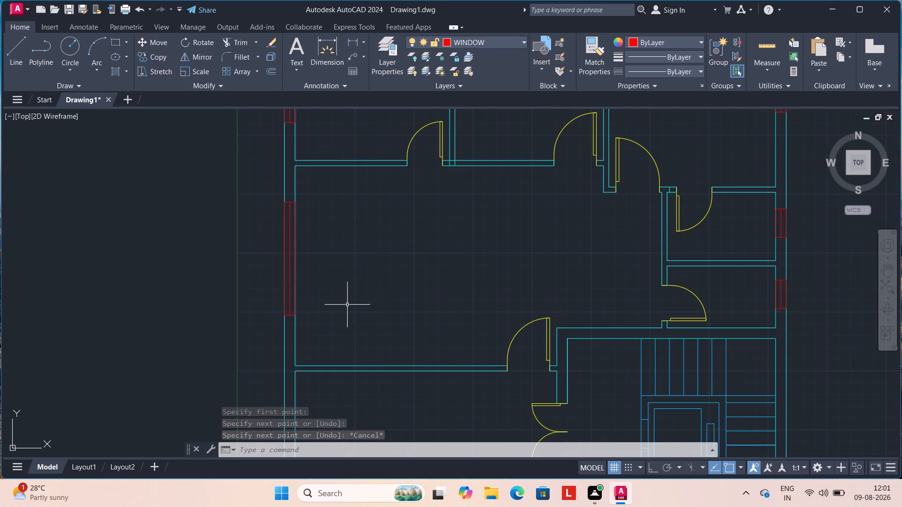
scroll(347, 305, down, 1)
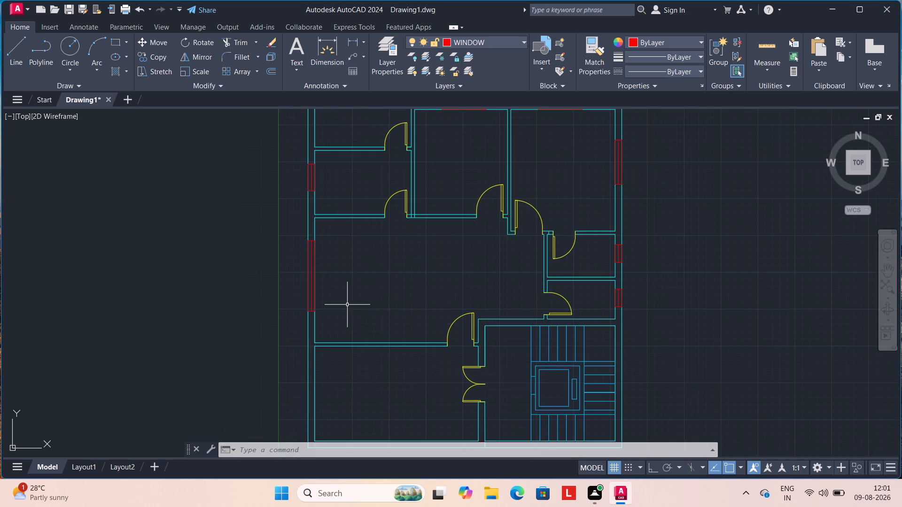
middle_drag(366, 314, 391, 256)
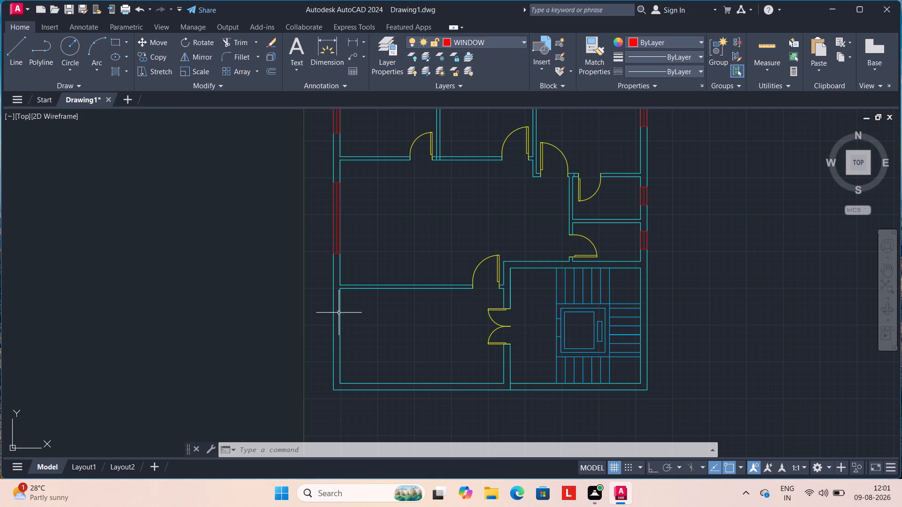
middle_drag(373, 346, 391, 304)
scroll(391, 303, up, 1)
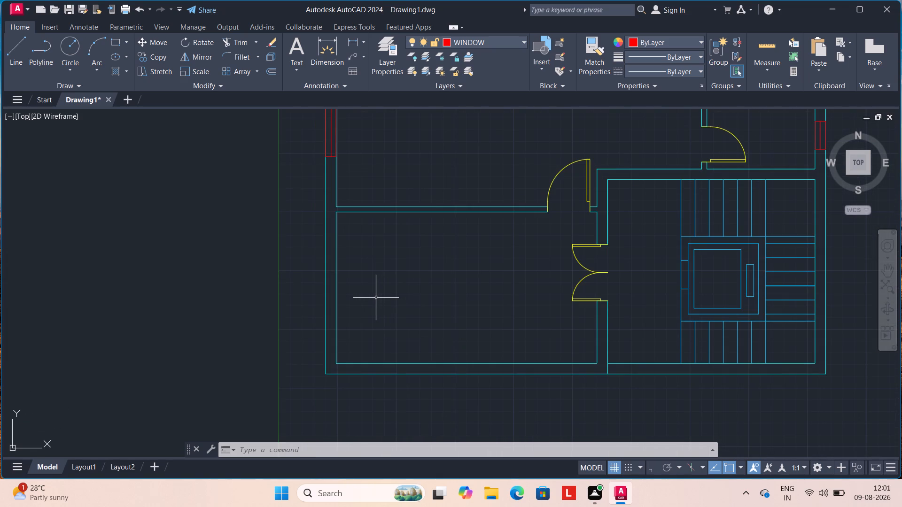
key(l)
key(Return)
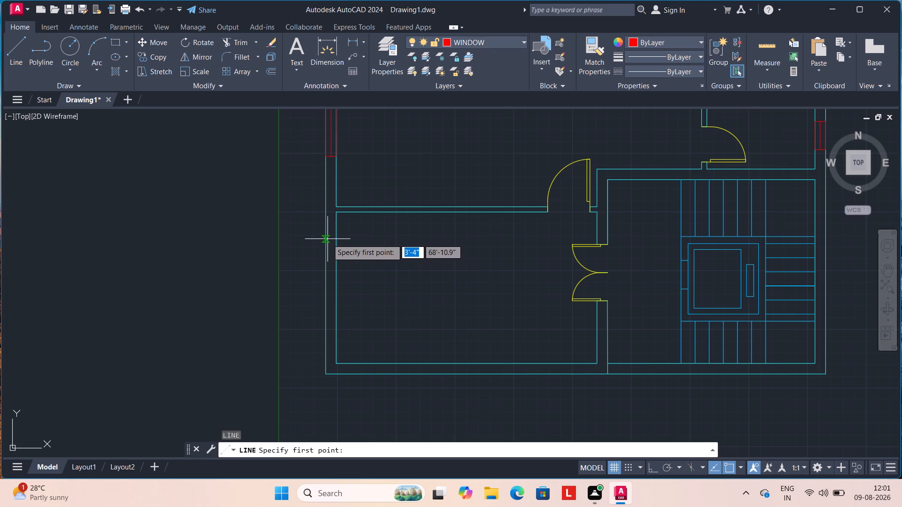
click(325, 238)
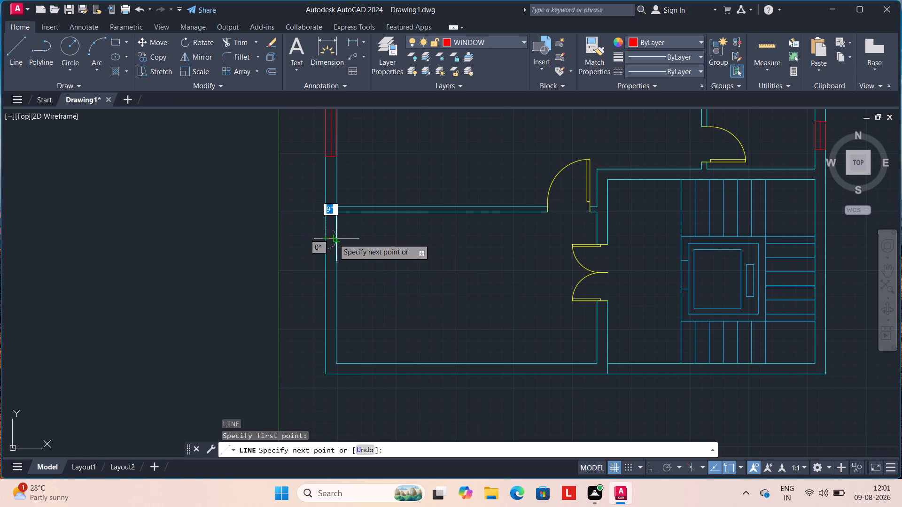
click(337, 238)
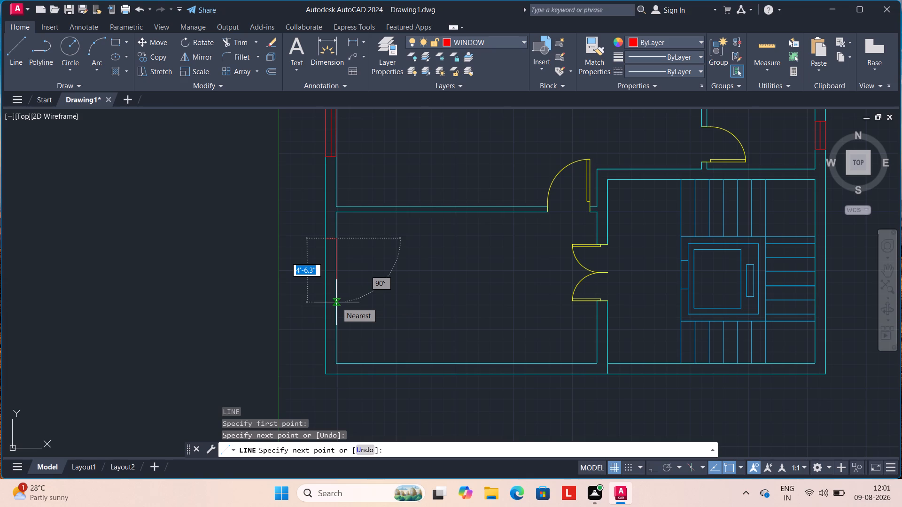
key(6)
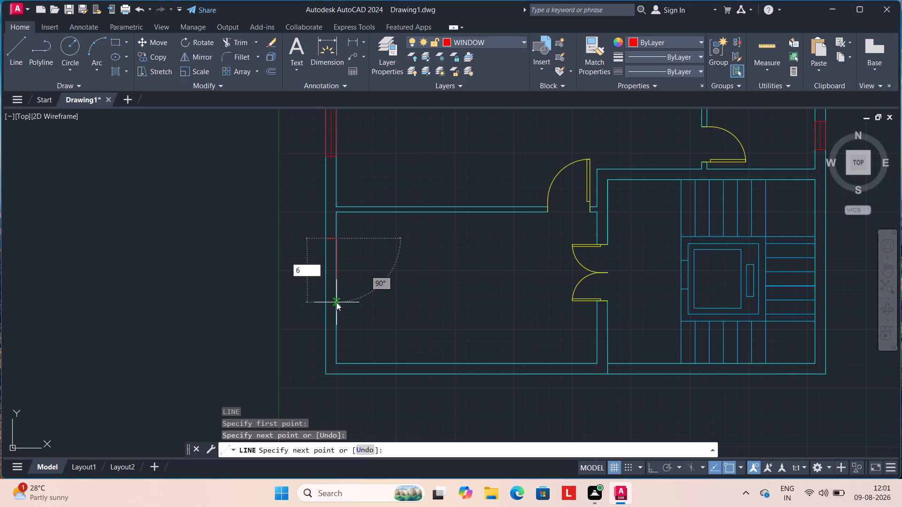
key(BackSpace)
text(8')
key(Return)
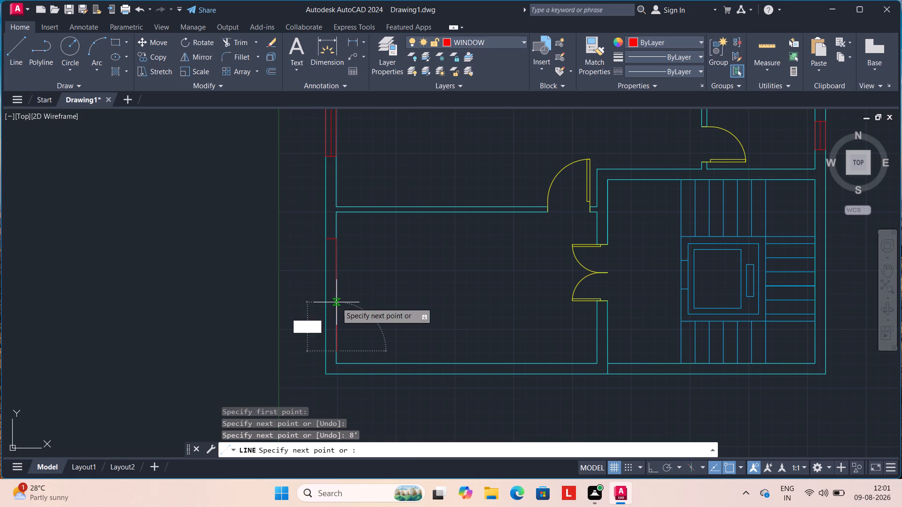
click(325, 353)
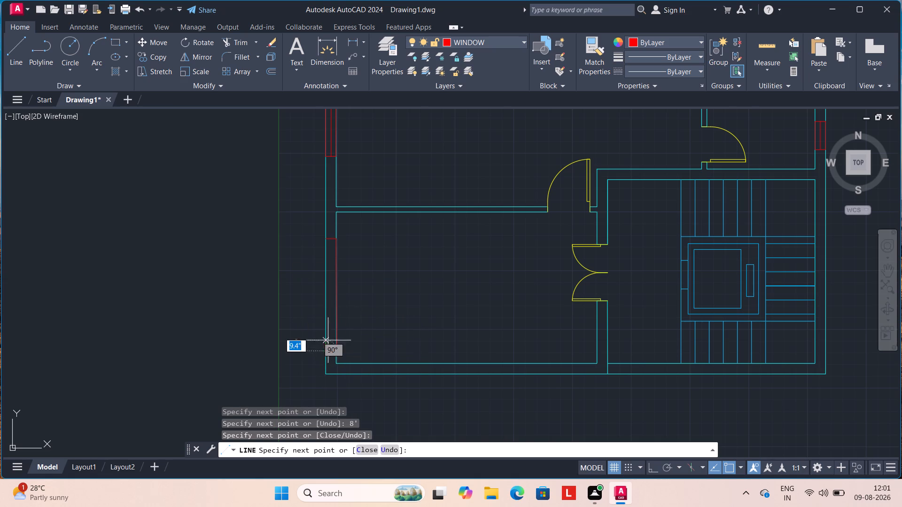
click(322, 235)
key(Escape)
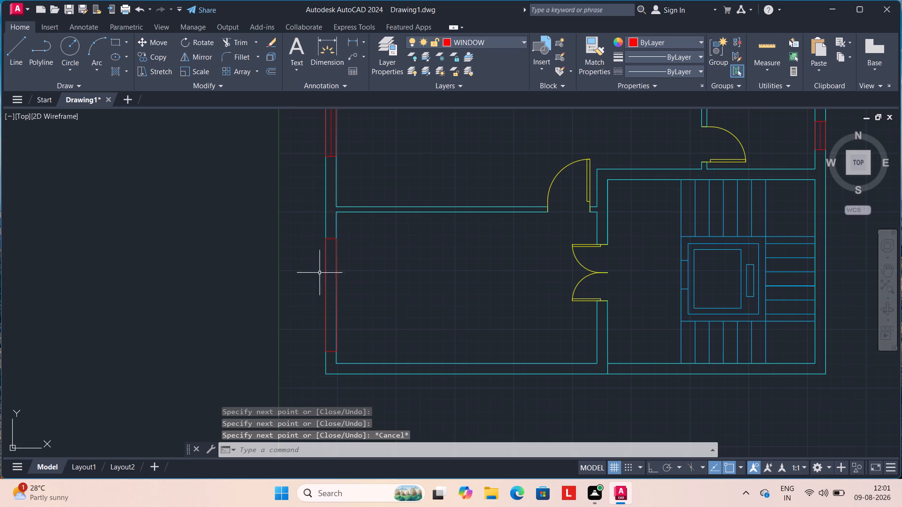
Add a centre line between the midpoints of the southwest room's west window's short ends.
scroll(325, 285, up, 2)
scroll(321, 346, down, 2)
middle_drag(327, 362, 343, 297)
key(l)
key(Return)
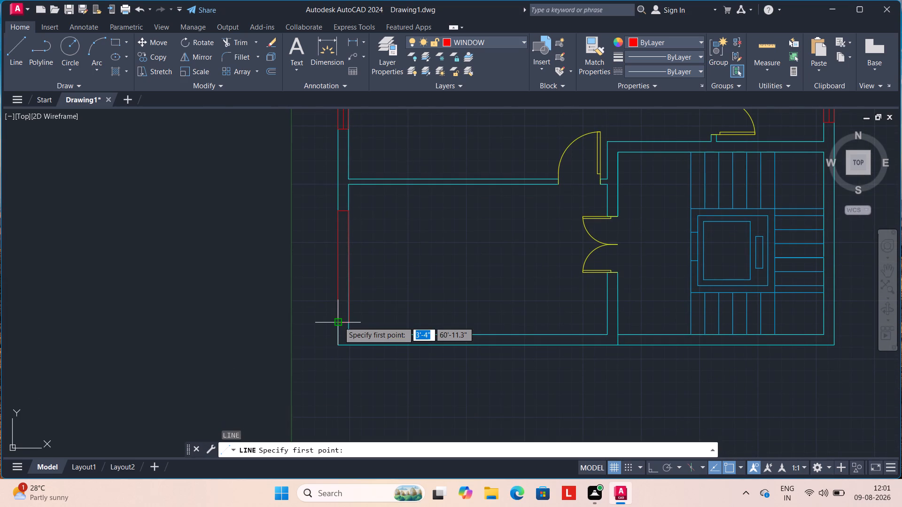
drag(344, 320, 349, 310)
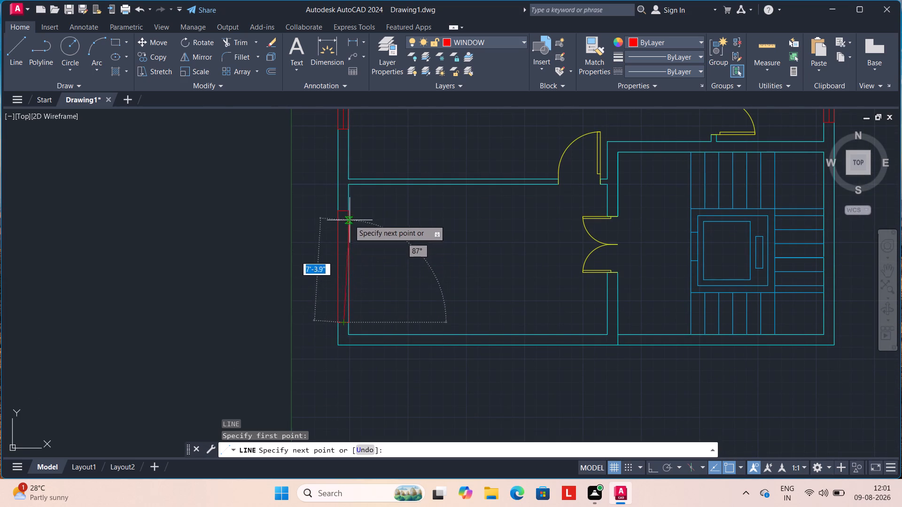
click(342, 207)
key(Escape)
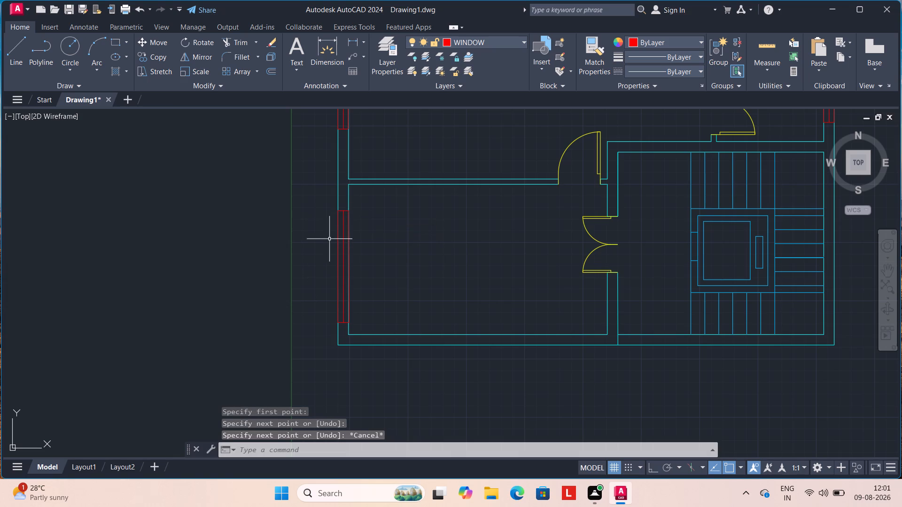
Draw an 8' long window outline across the south exterior wall of the southwest room, using lines.
key(l)
key(Return)
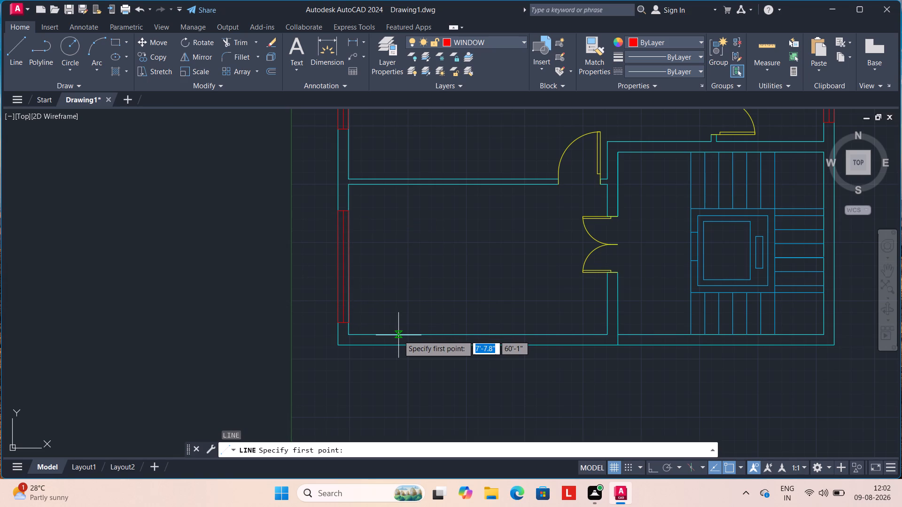
click(398, 335)
click(399, 342)
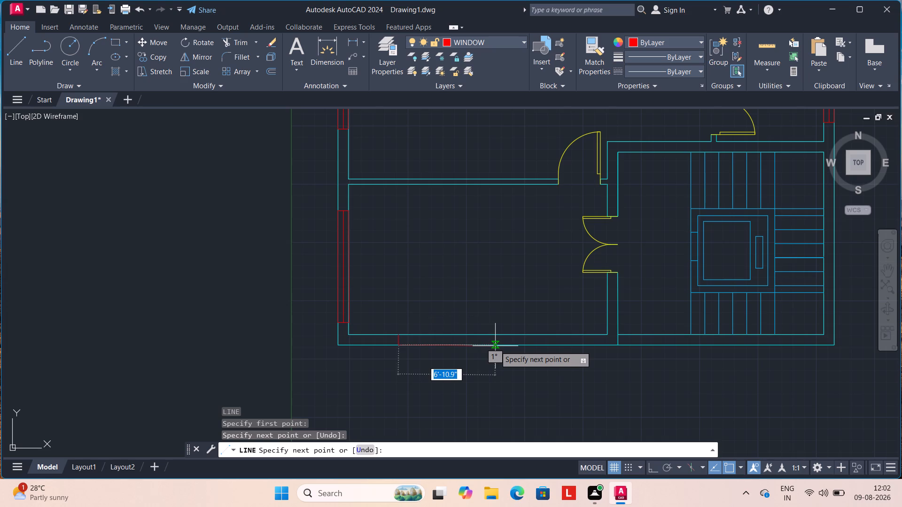
text(8')
key(Return)
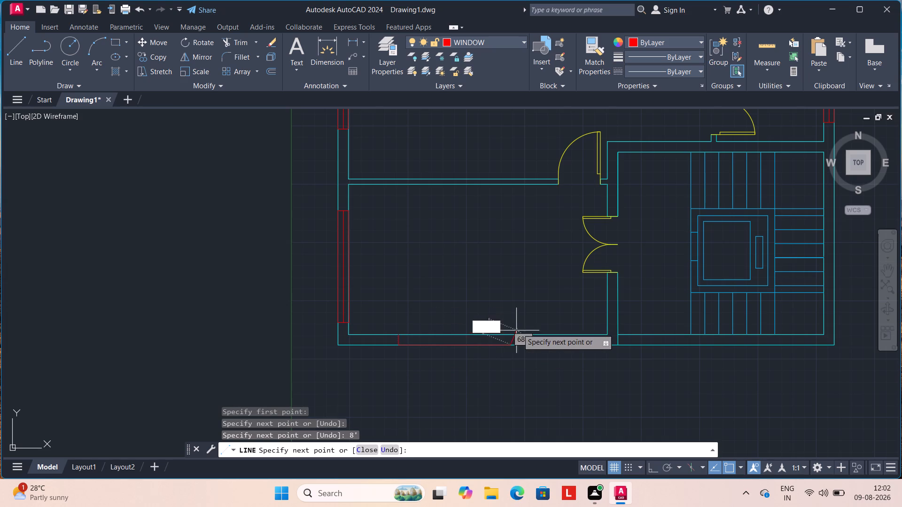
click(509, 333)
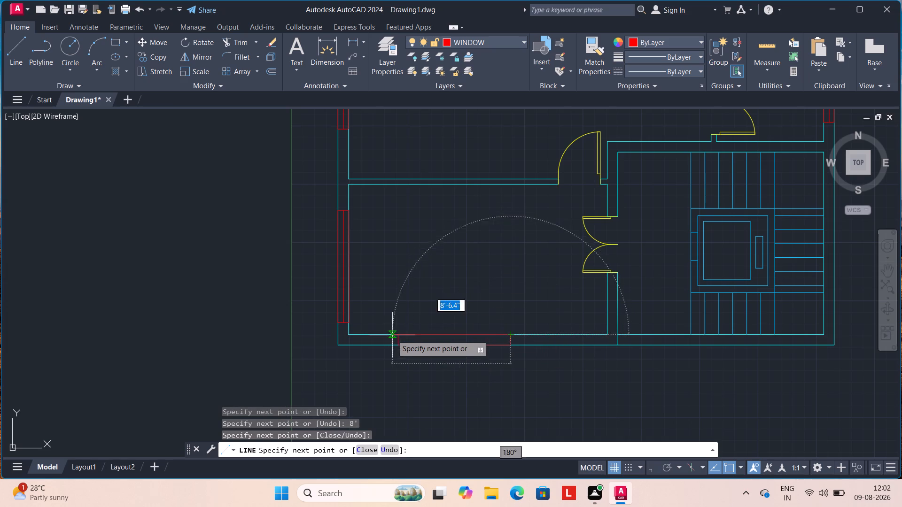
click(397, 337)
key(Escape)
Add a centre line between the midpoints of the south window's short ends.
scroll(419, 361, up, 2)
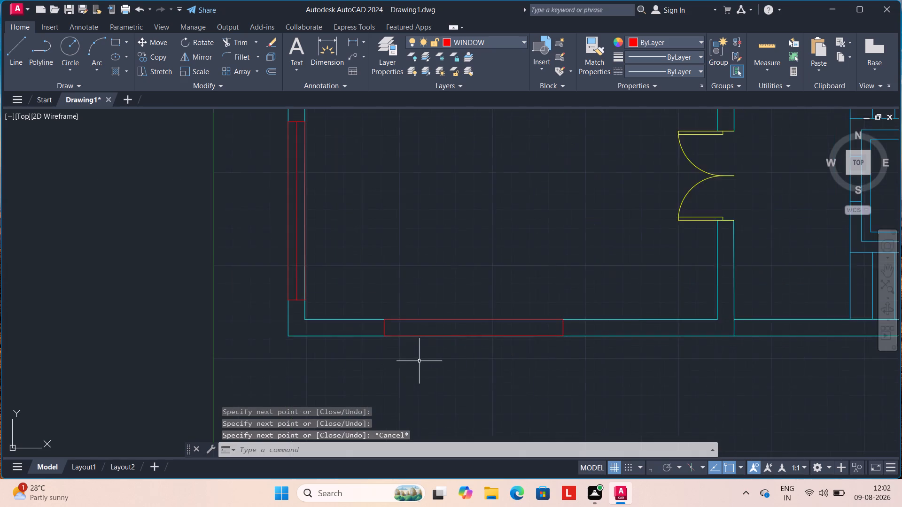
key(l)
key(Return)
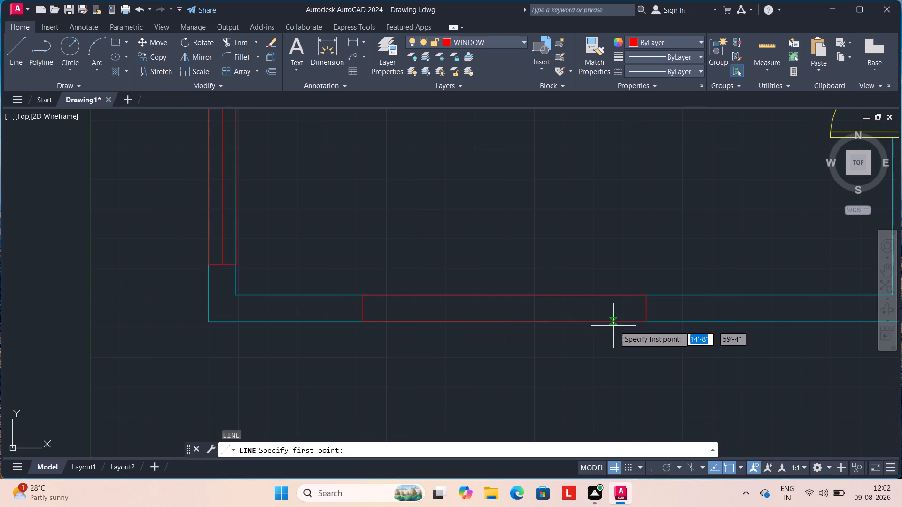
click(645, 309)
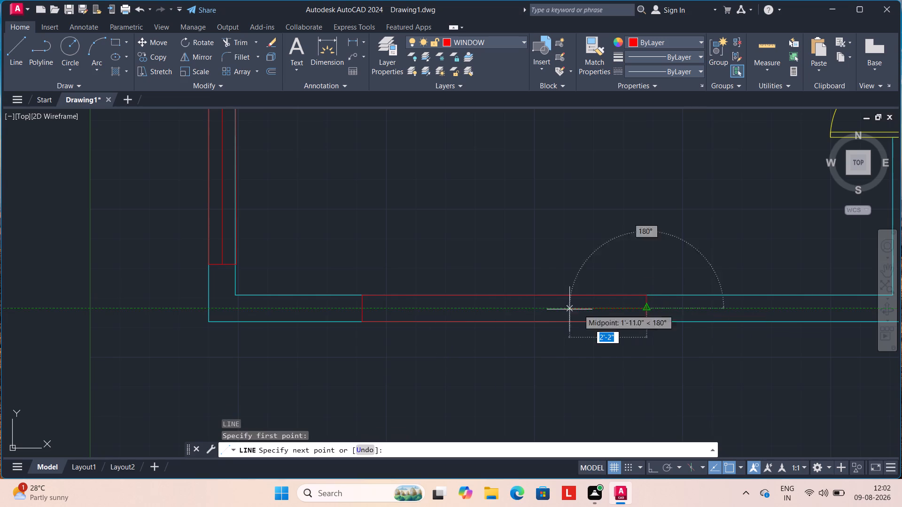
click(363, 306)
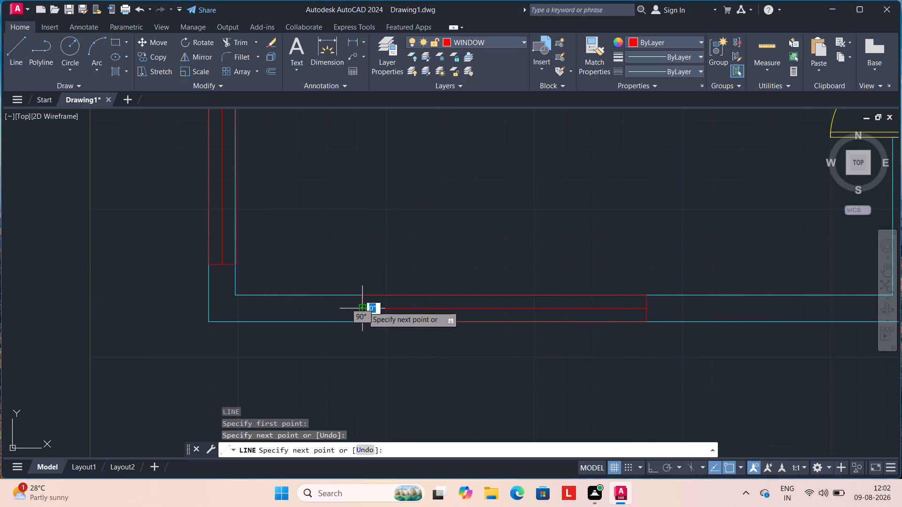
key(Escape)
scroll(361, 316, down, 3)
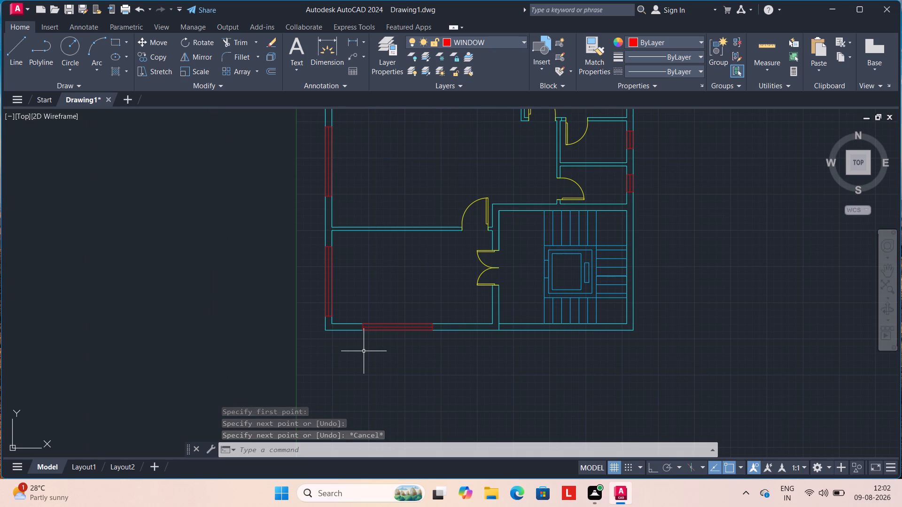
scroll(420, 374, down, 1)
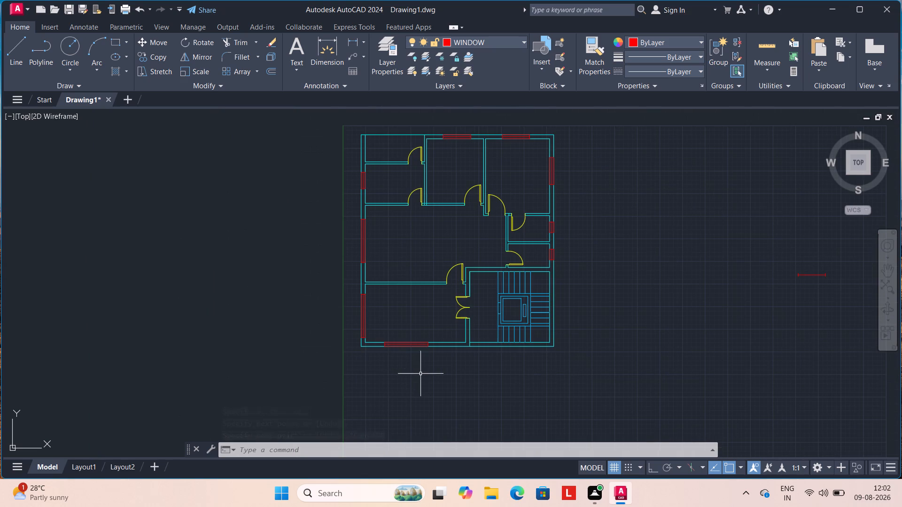
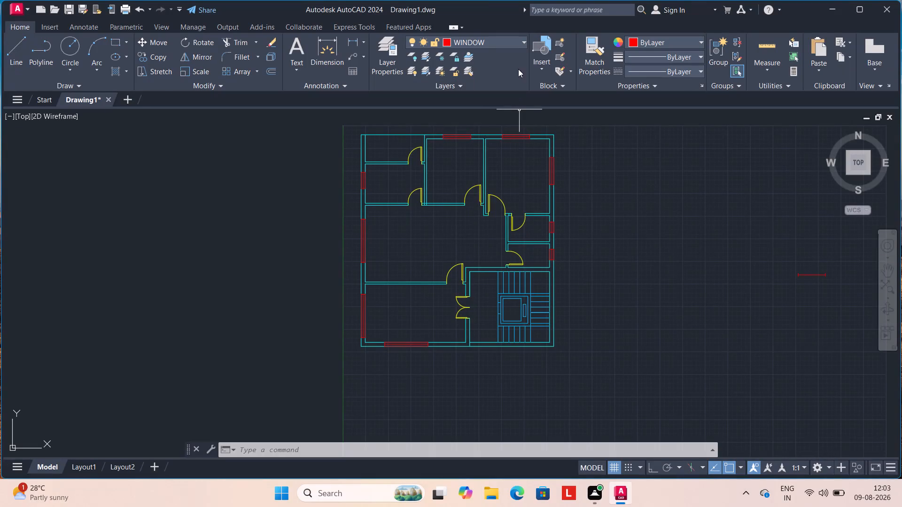
Make FURNITURE the current layer.
click(524, 42)
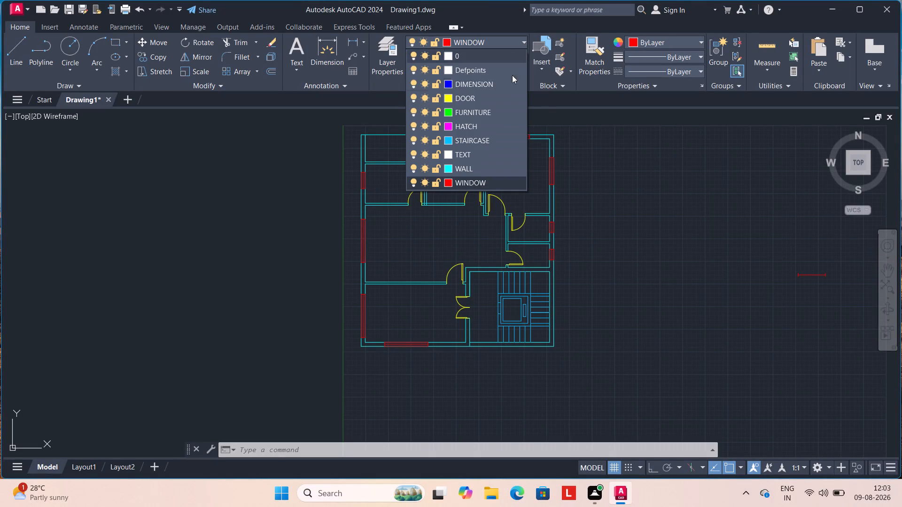
click(501, 115)
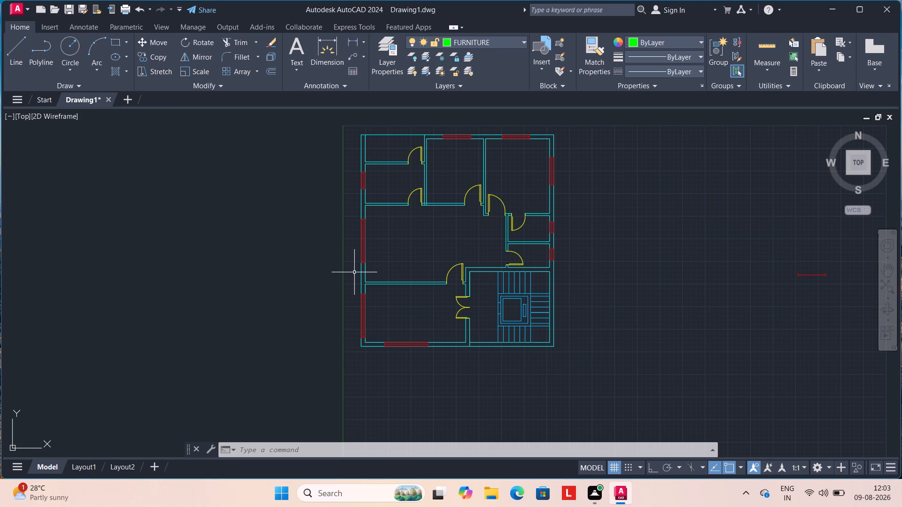
Insert the queen bed, desk chair and rocking chair blocks from DesignCenter's Home - Space Planner in the empty area south of the plan.
key(ctrl+3)
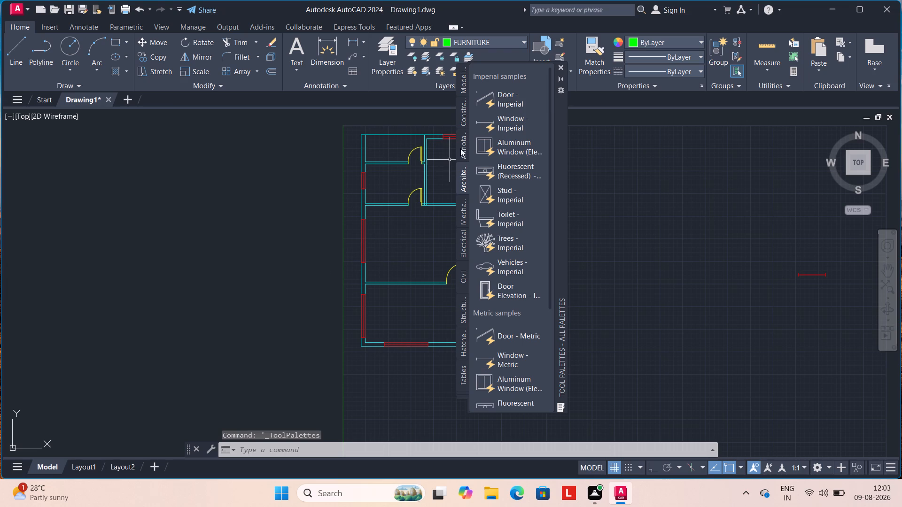
click(560, 68)
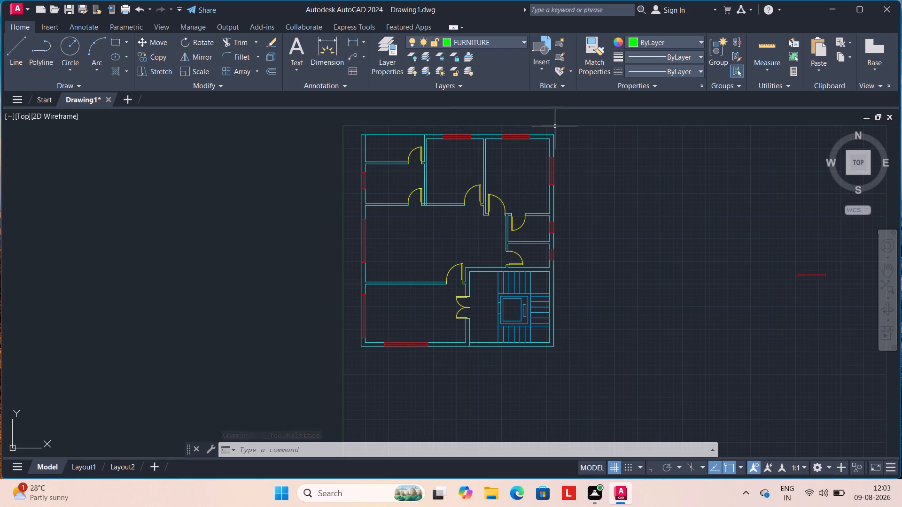
key(ctrl+2)
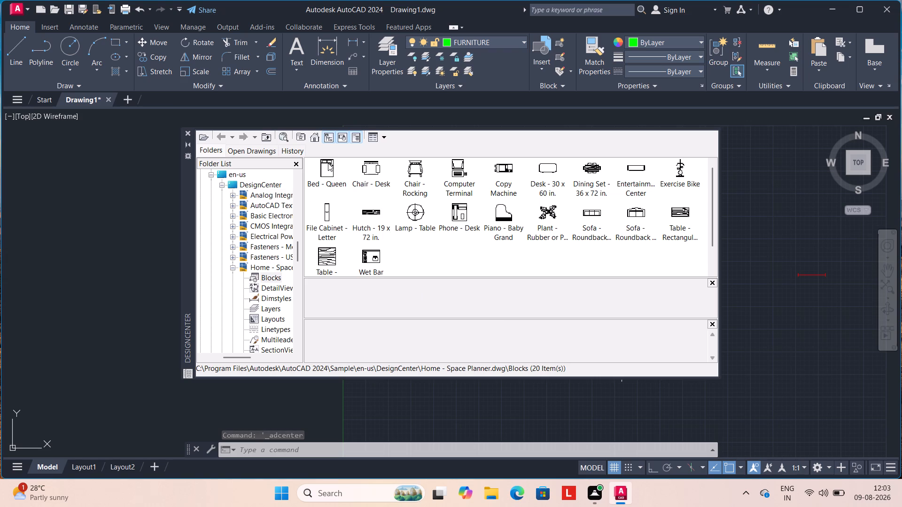
drag(328, 163, 568, 382)
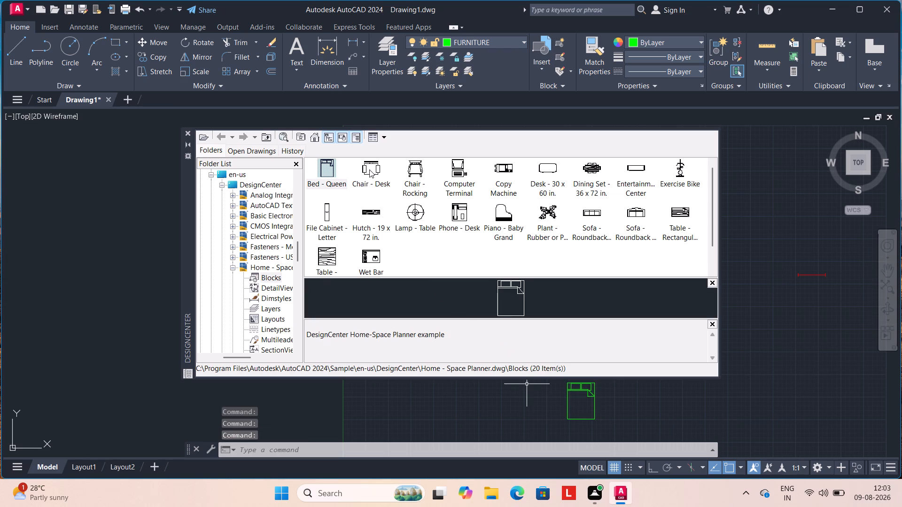
drag(369, 169, 646, 395)
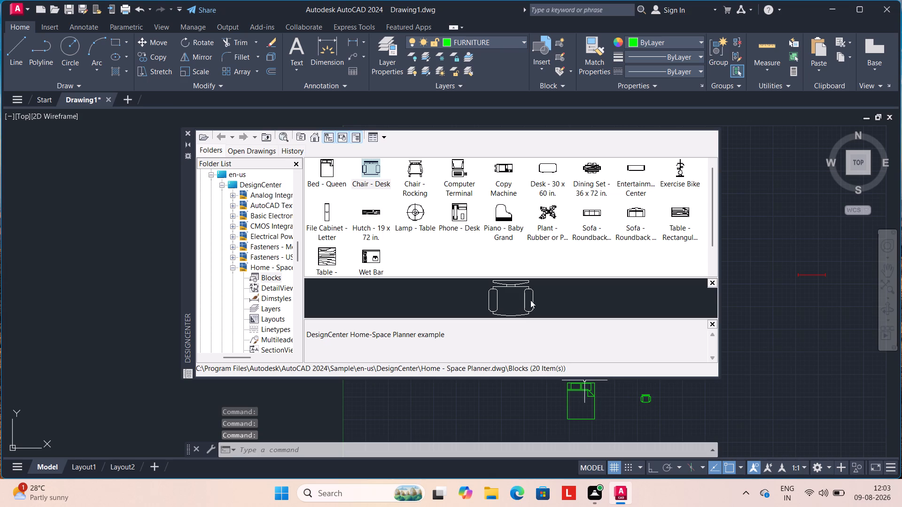
drag(413, 168, 669, 369)
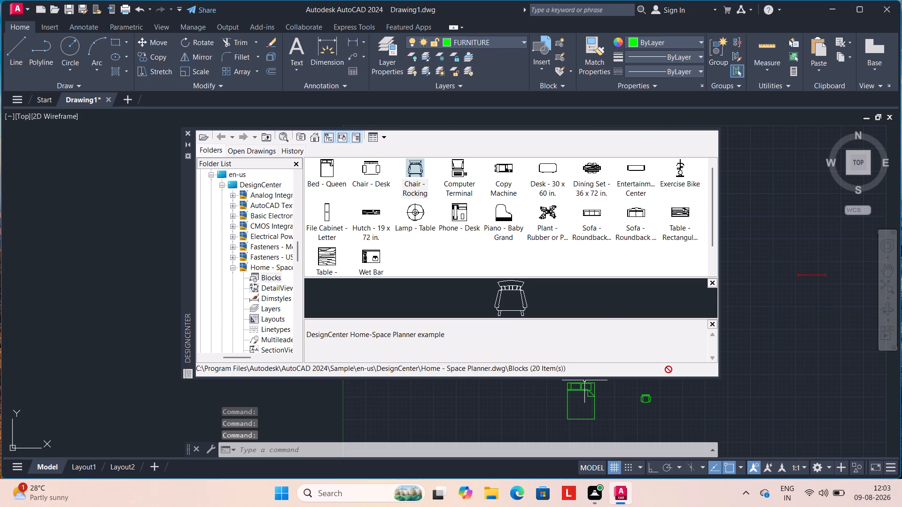
drag(669, 369, 672, 392)
Insert the 36 x 72 in. dining set, both roundback sofas and the 60 x 30 in. rectangular woodgrain table east of the plan.
drag(589, 170, 749, 300)
drag(637, 215, 686, 214)
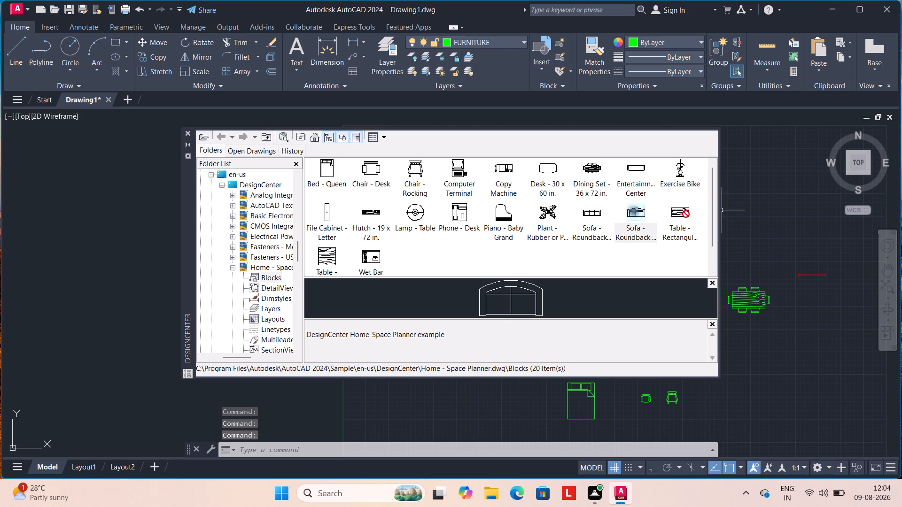
drag(686, 214, 759, 194)
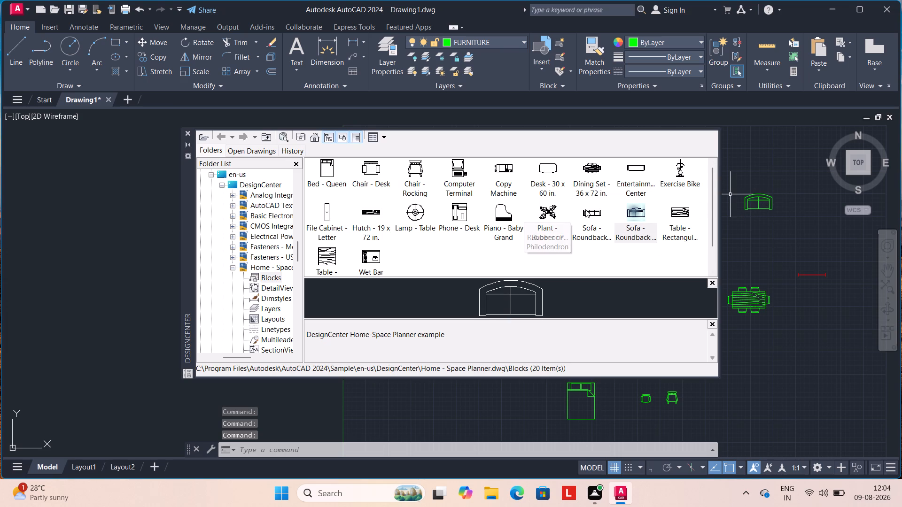
drag(585, 209, 752, 163)
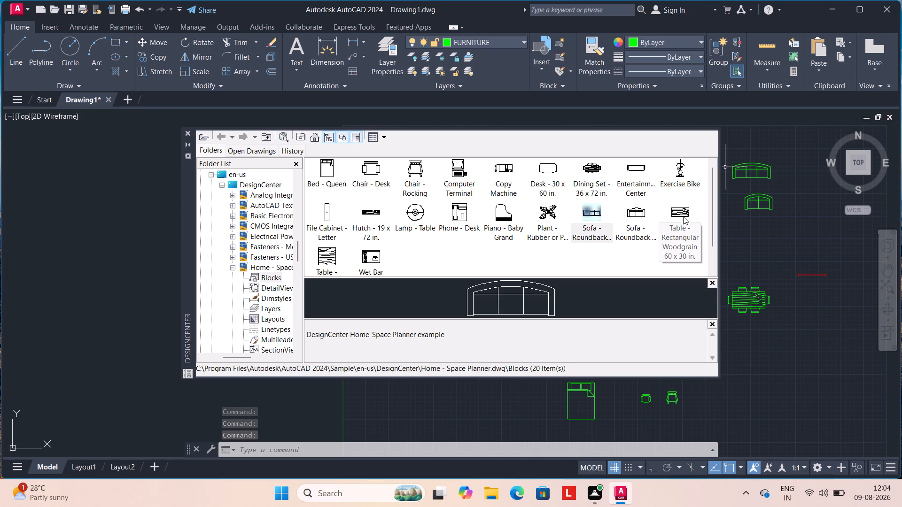
drag(674, 205, 760, 223)
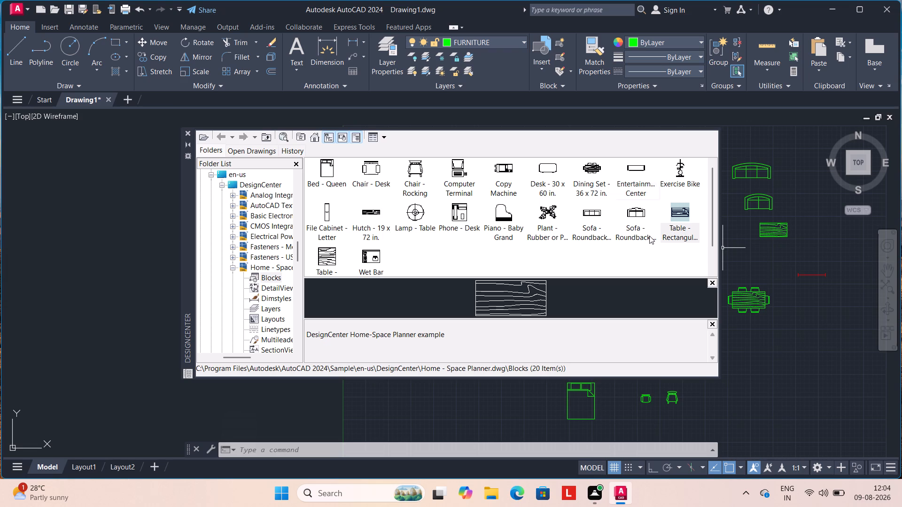
drag(713, 227, 712, 252)
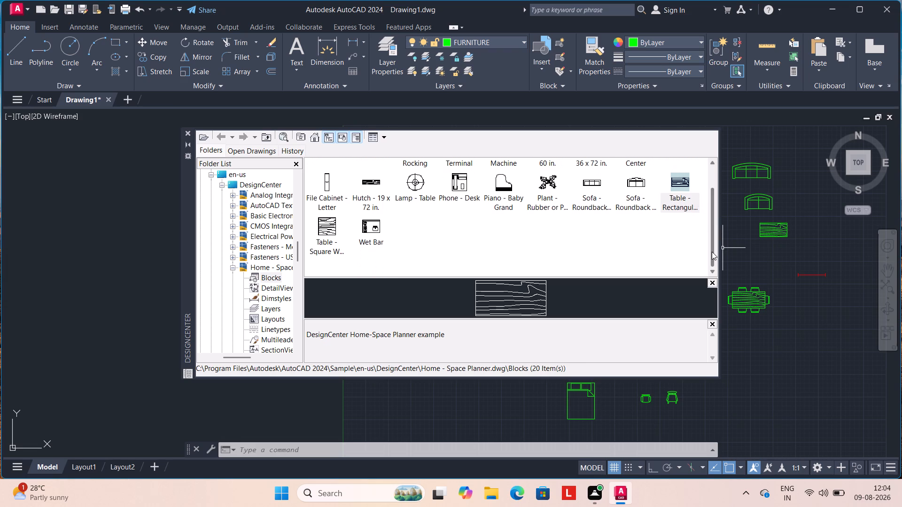
drag(712, 252, 713, 184)
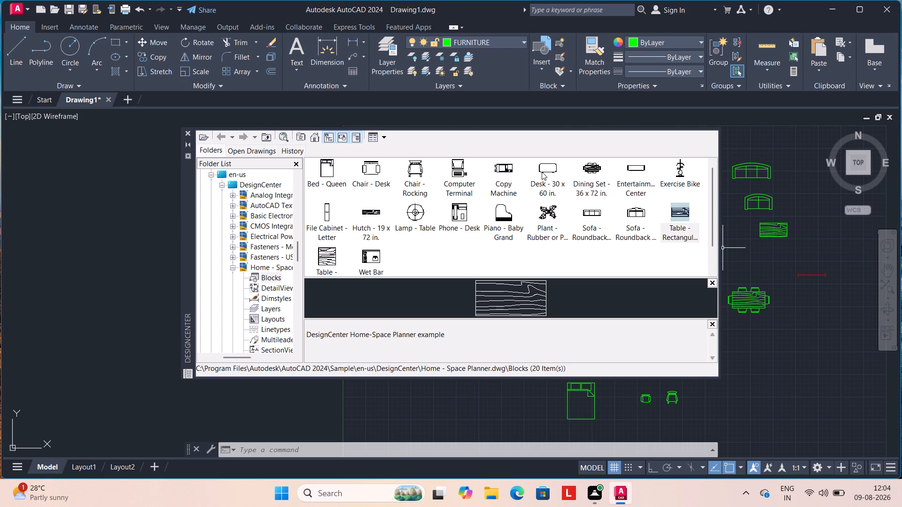
click(187, 132)
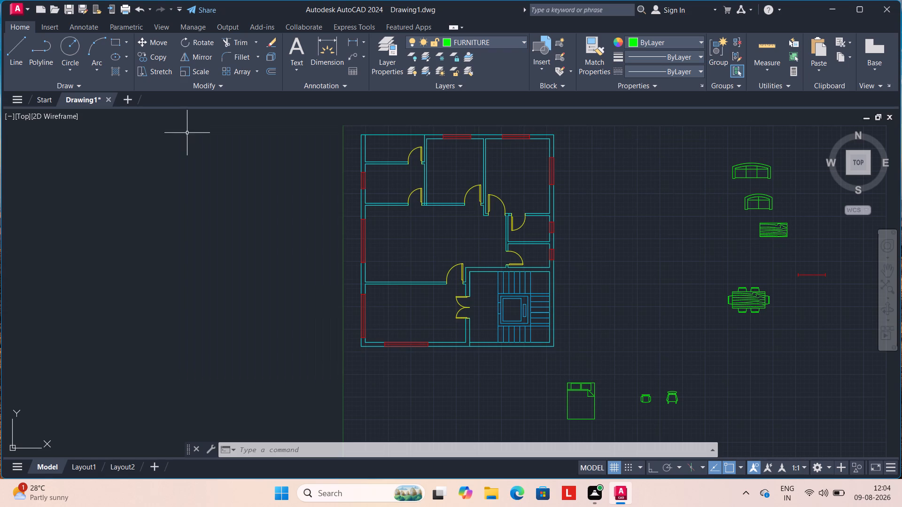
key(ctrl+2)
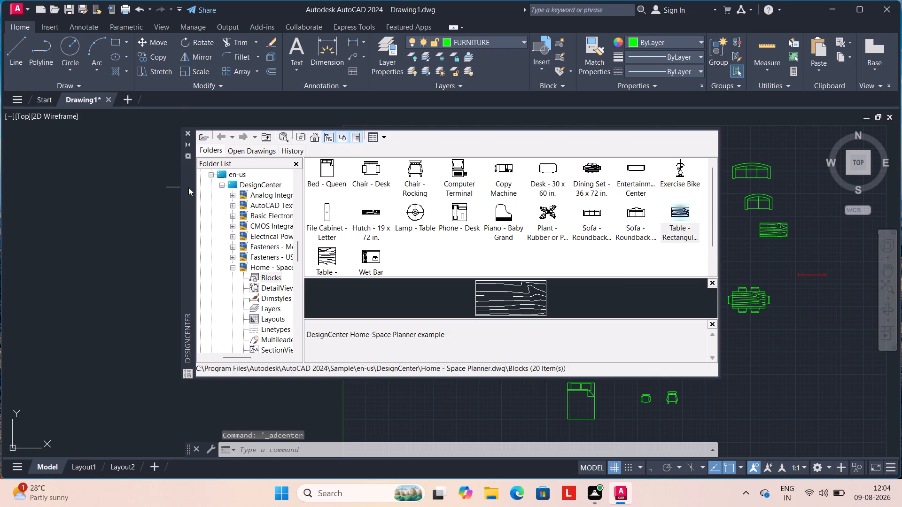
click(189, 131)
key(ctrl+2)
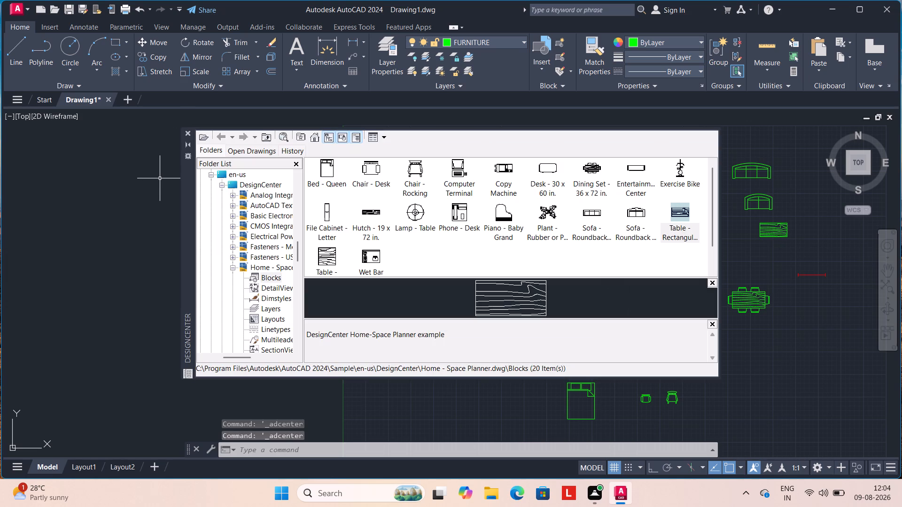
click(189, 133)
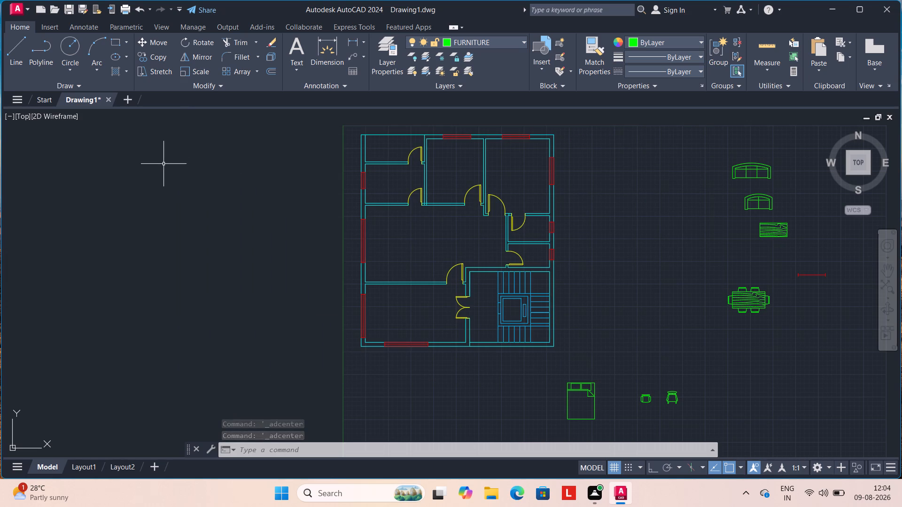
Examine the tool palette categories, including Architectural, Annotation, Electrical, Civil and Structural, for usable blocks.
key(ctrl+3)
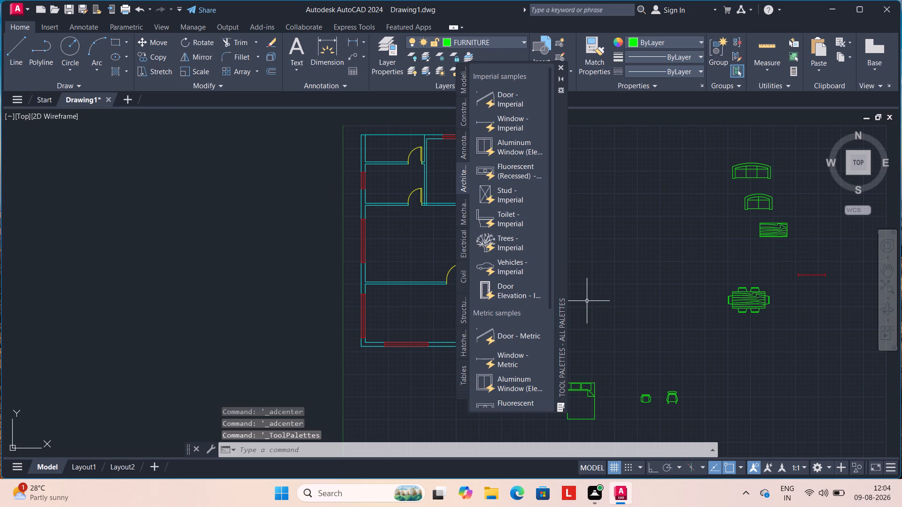
drag(548, 242, 551, 277)
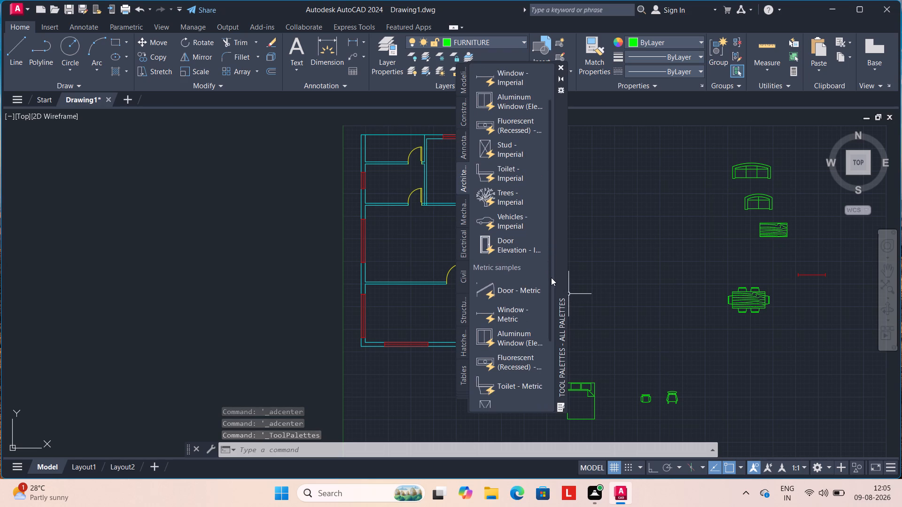
drag(551, 277, 552, 333)
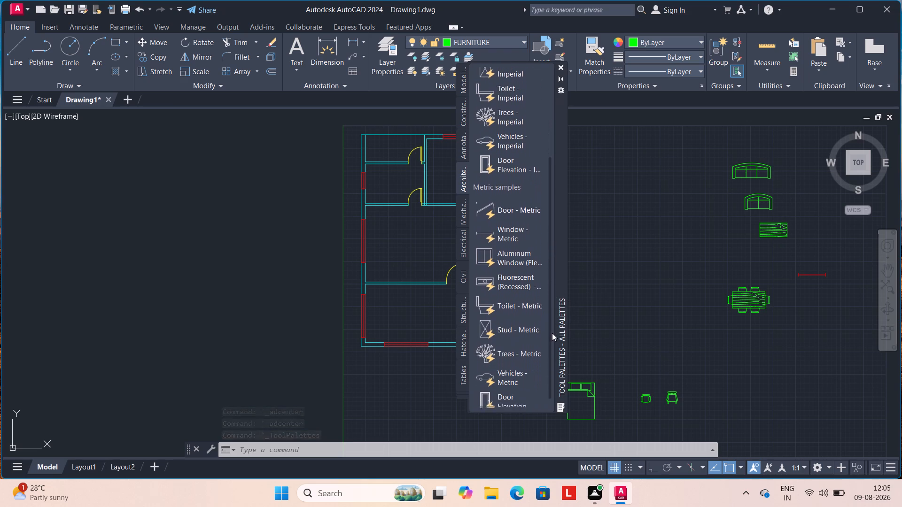
drag(552, 333, 554, 297)
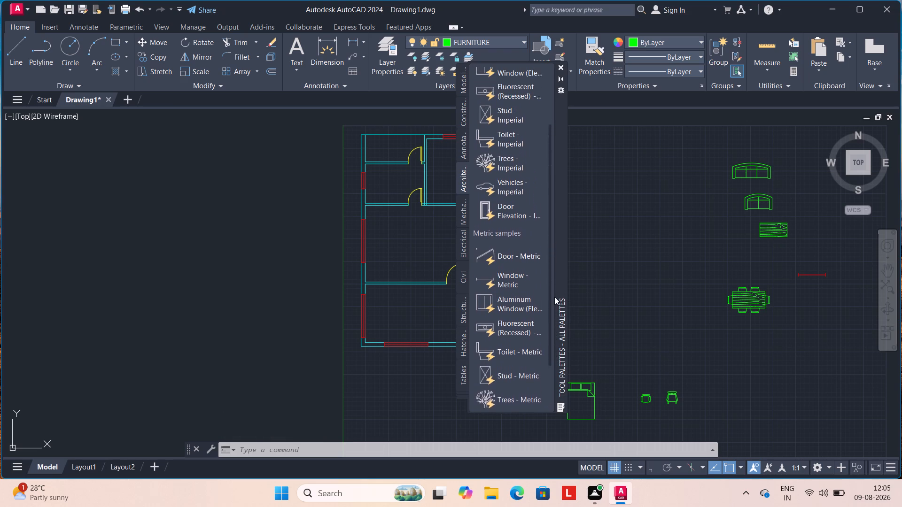
drag(554, 297, 554, 292)
click(463, 146)
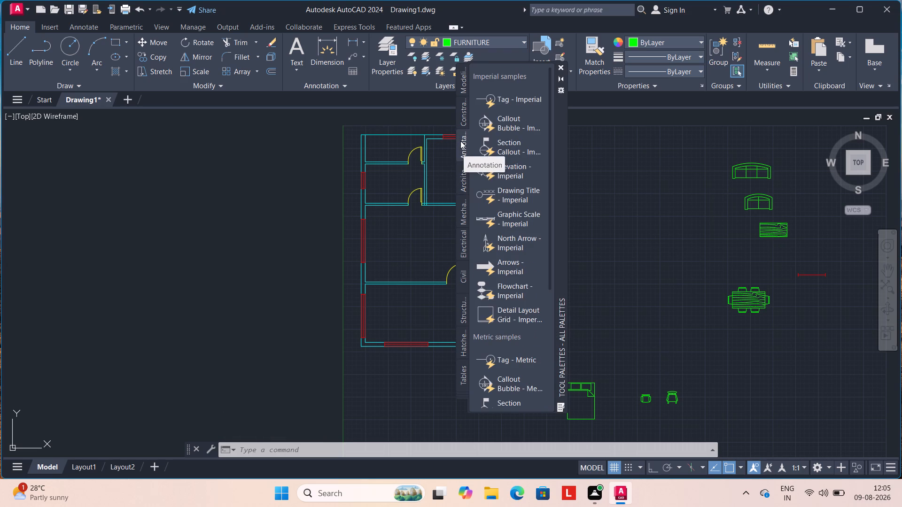
click(460, 116)
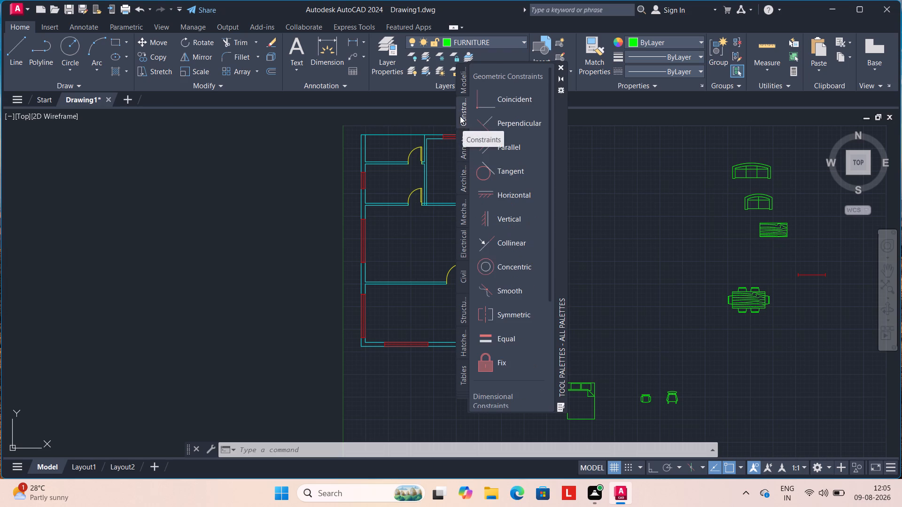
click(465, 85)
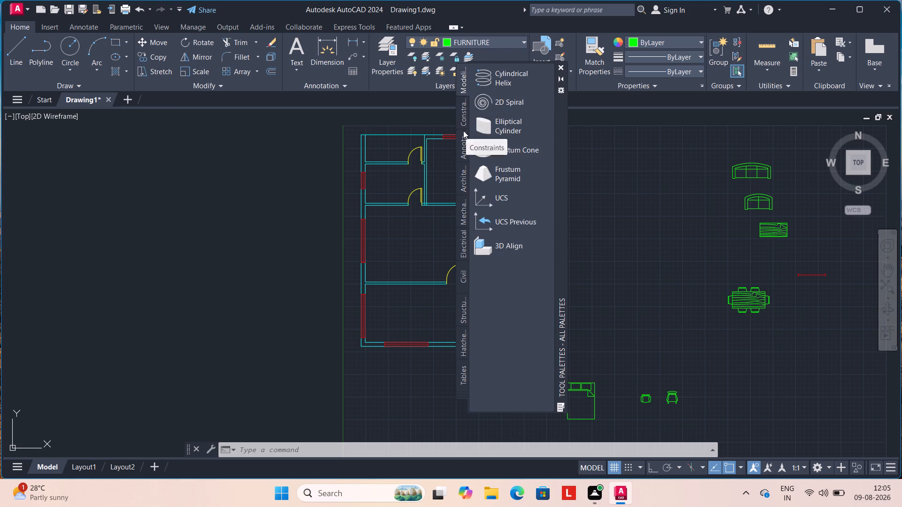
click(463, 250)
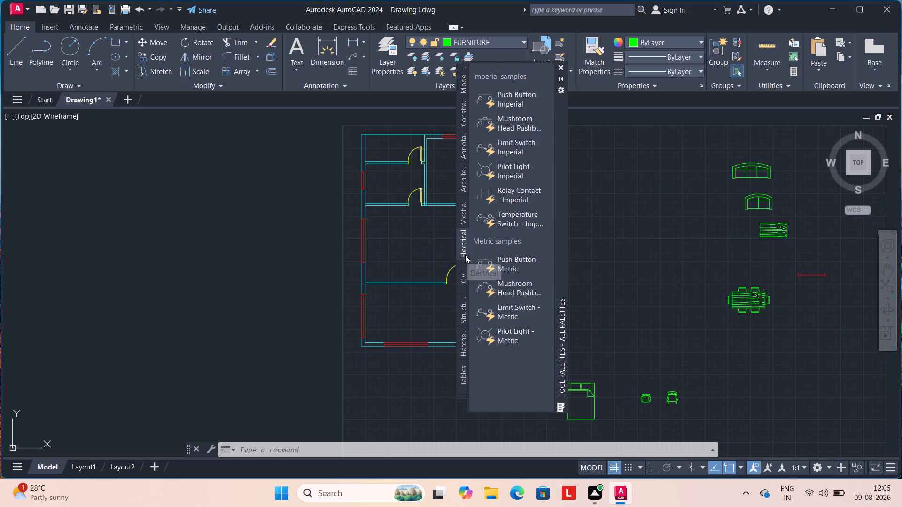
click(462, 277)
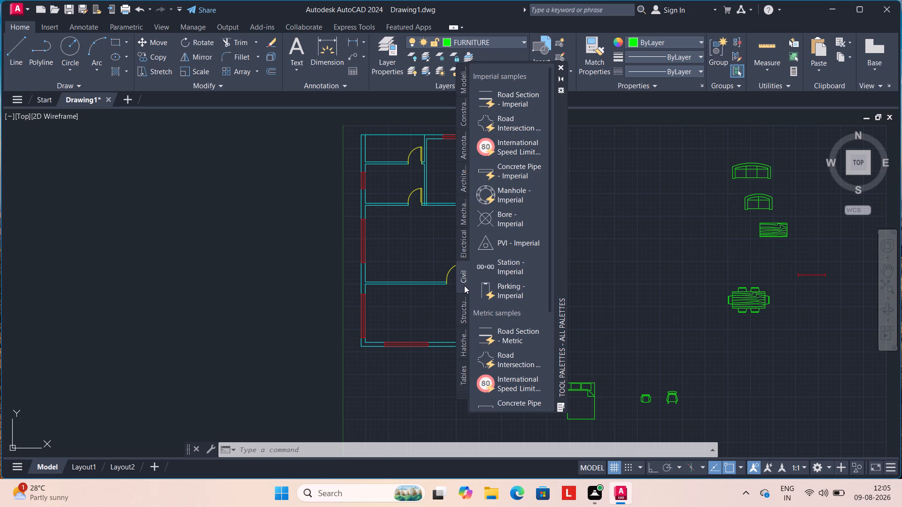
click(461, 312)
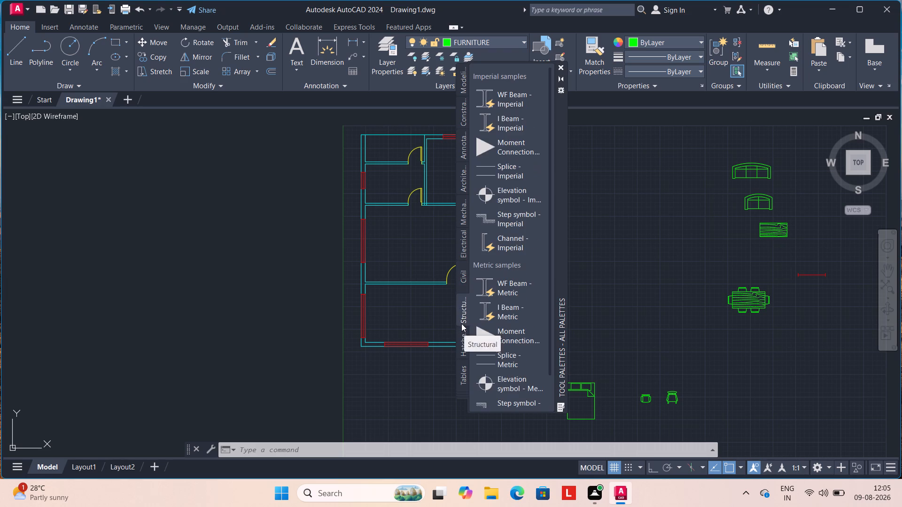
click(461, 335)
click(462, 371)
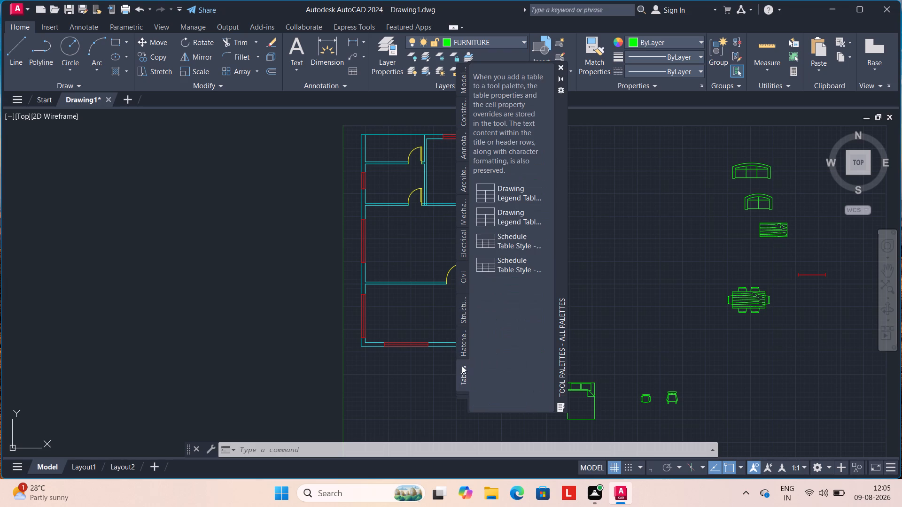
click(464, 176)
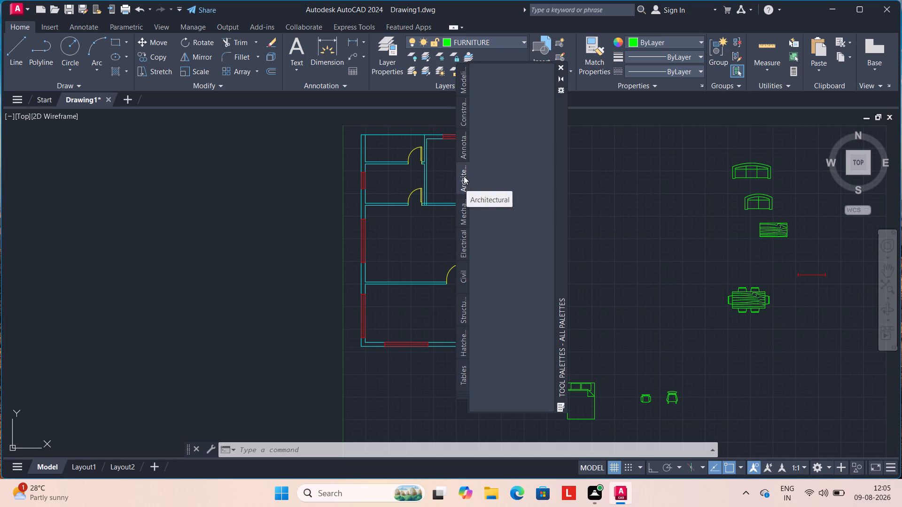
click(560, 66)
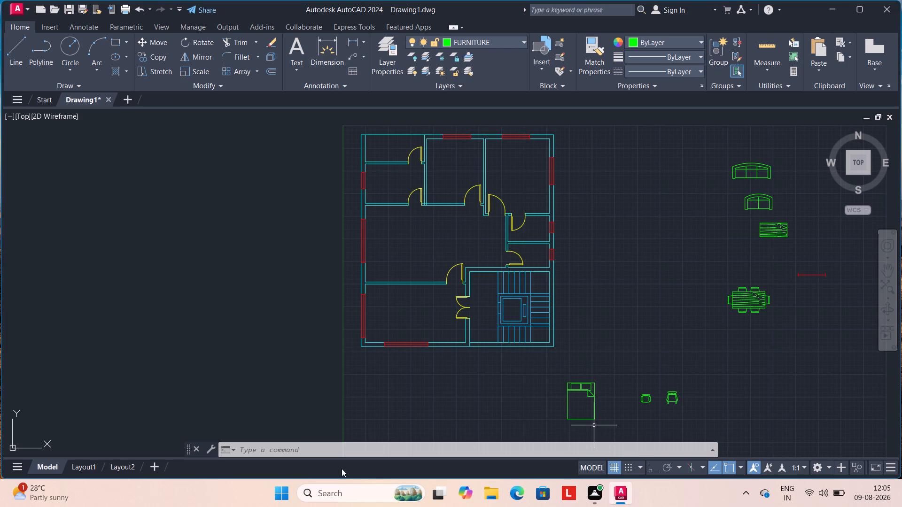
Copy the queen bed from south of the plan into the two northern bedrooms, with each headboard beneath the north window.
click(568, 407)
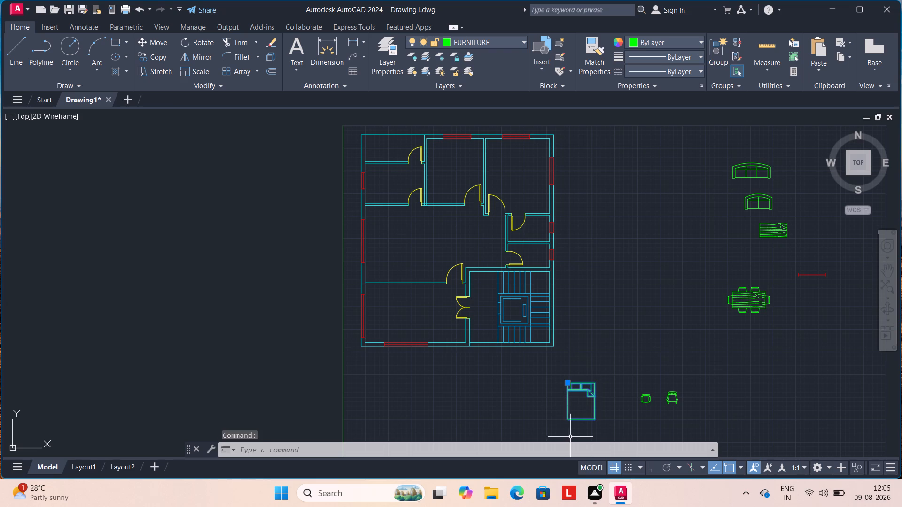
text(CO)
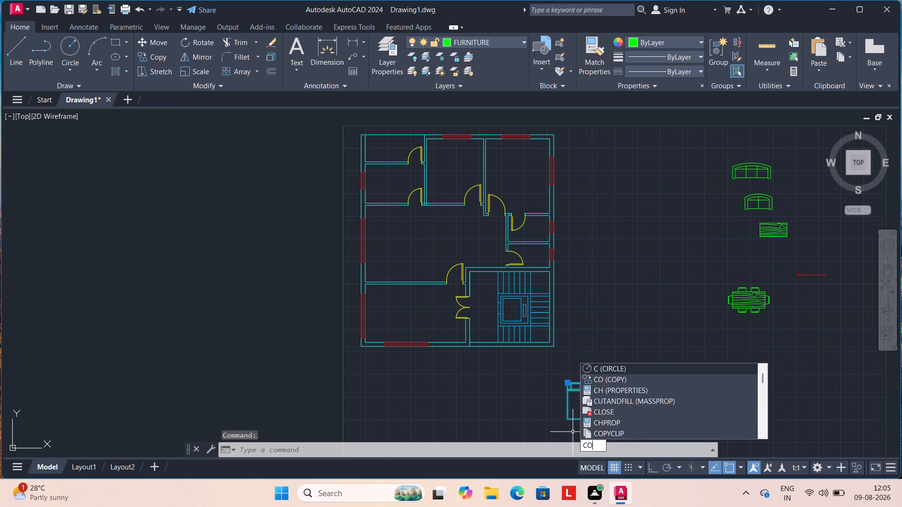
key(Return)
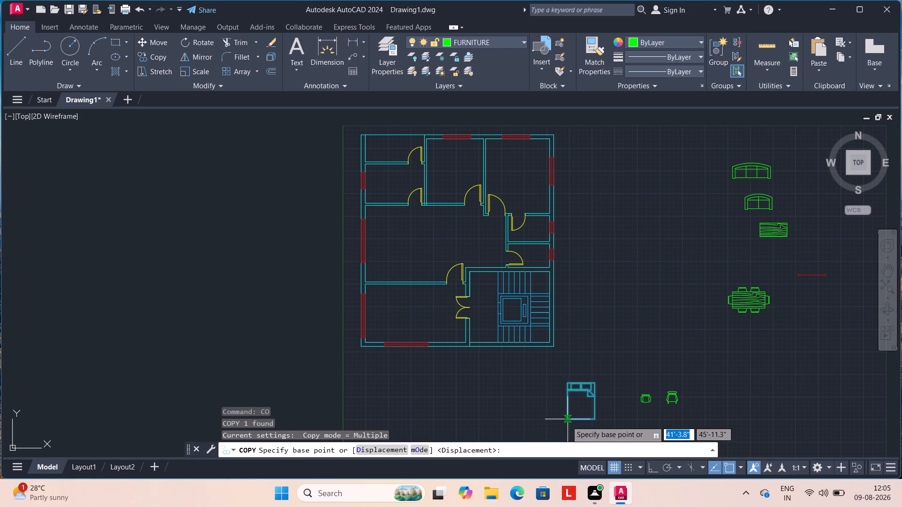
click(567, 421)
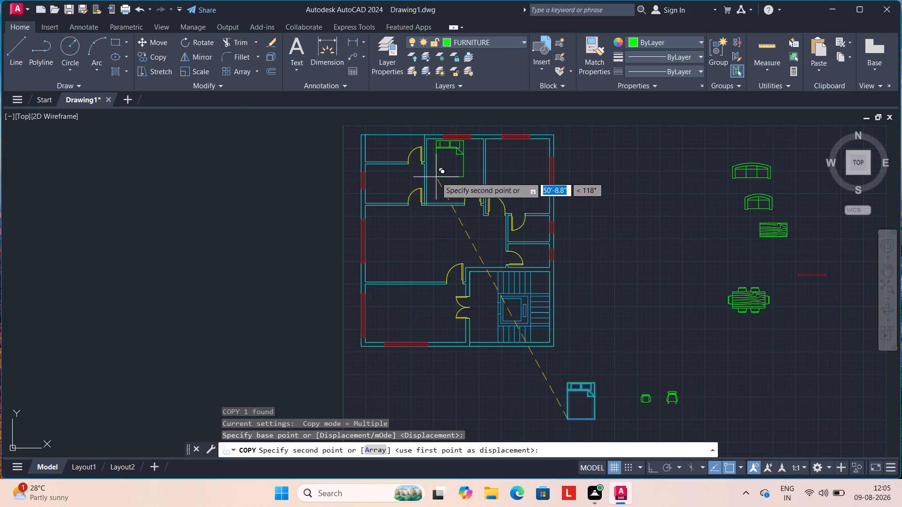
scroll(436, 177, up, 2)
scroll(439, 182, down, 1)
middle_drag(439, 184, 439, 198)
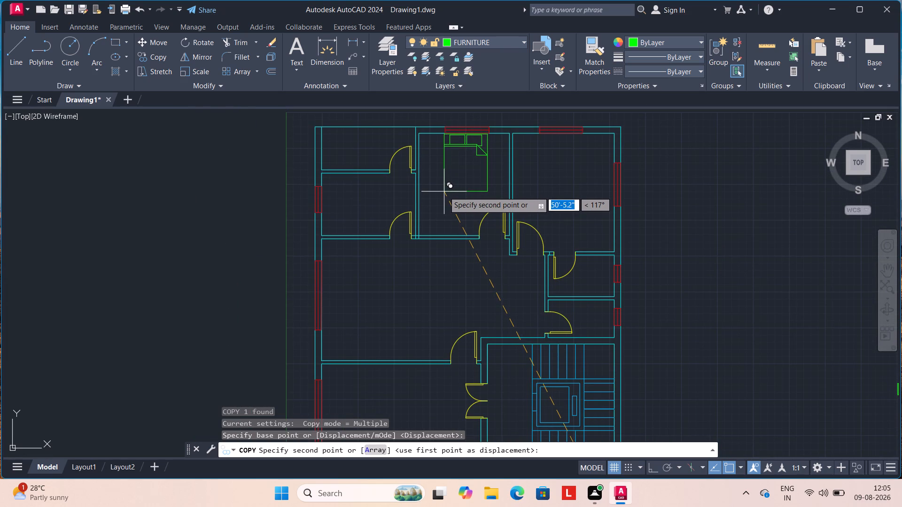
click(445, 192)
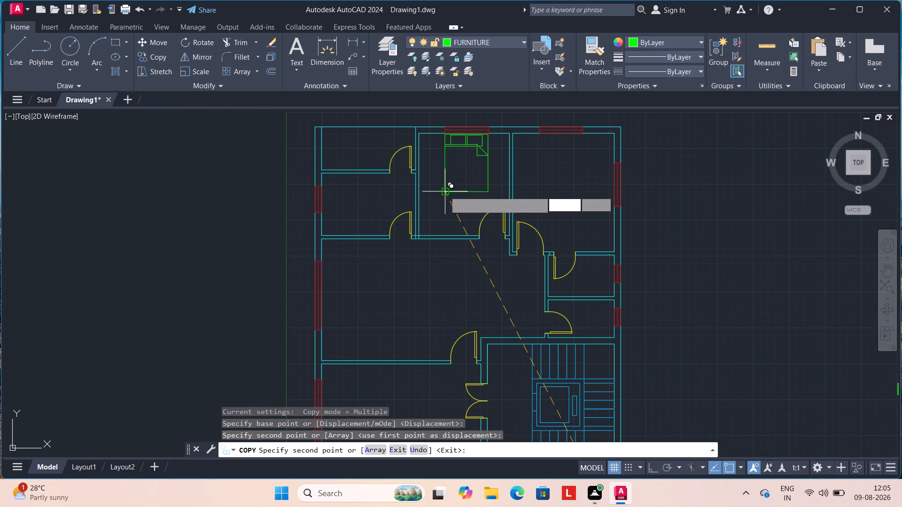
click(539, 194)
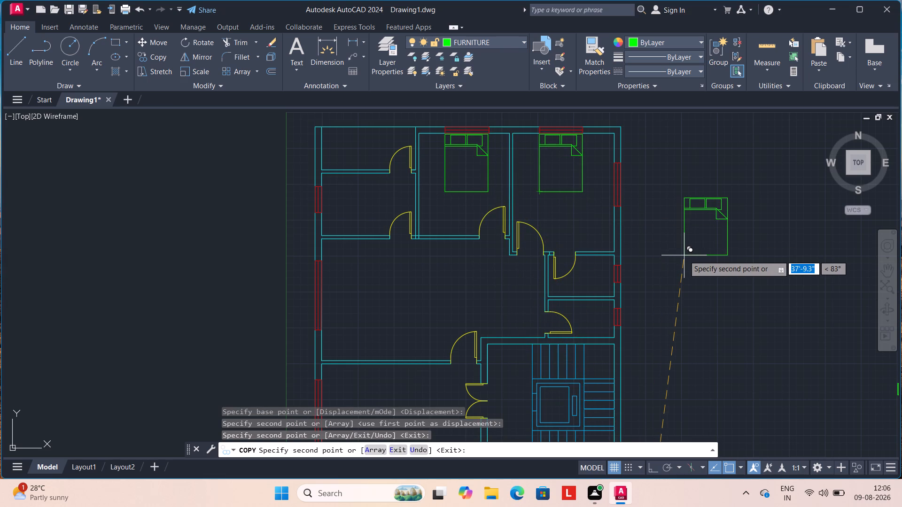
key(Escape)
Draw a nightstand rectangle about 11 by 8.5 in. west of the bed in the western of the two bedrooms.
scroll(669, 284, down, 1)
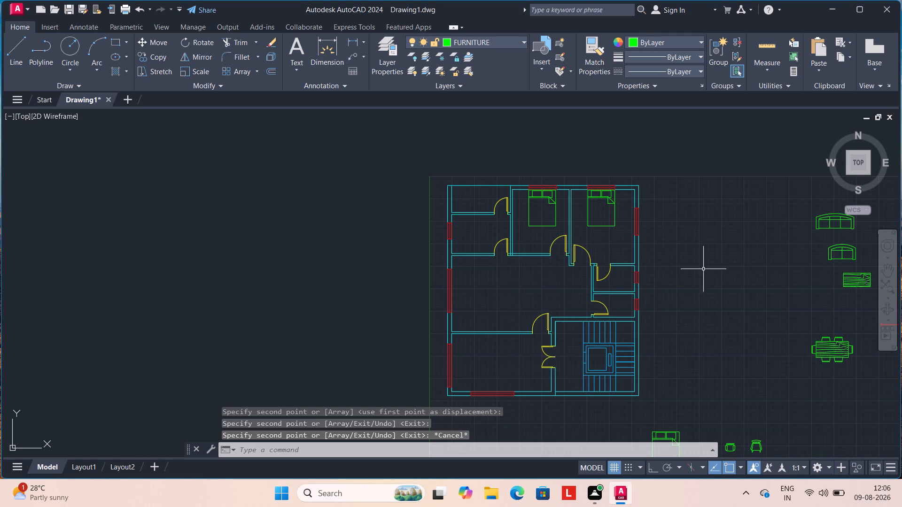
scroll(650, 220, up, 2)
middle_drag(583, 191, 583, 191)
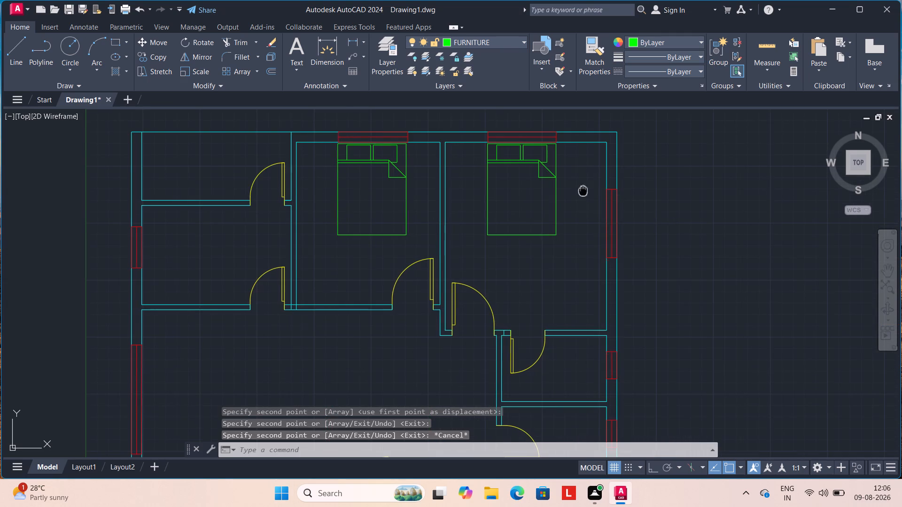
middle_drag(583, 191, 588, 238)
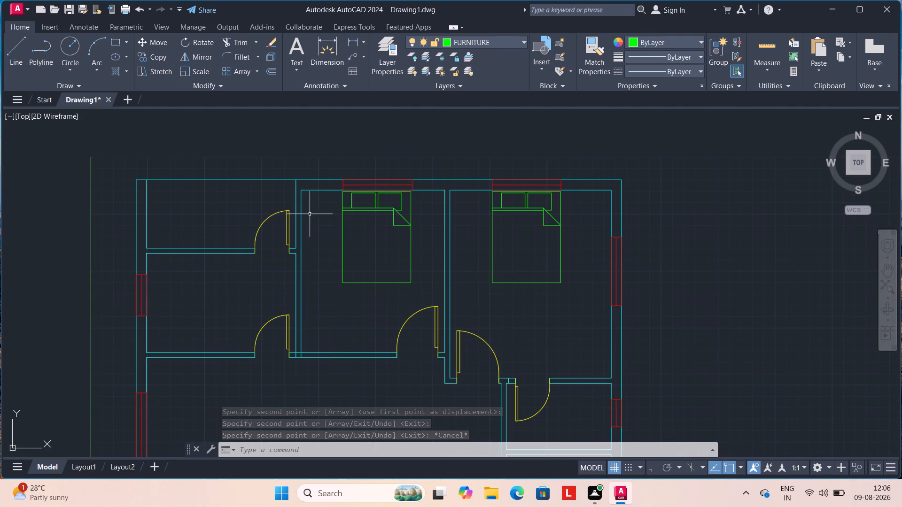
scroll(312, 212, up, 1)
scroll(312, 212, down, 1)
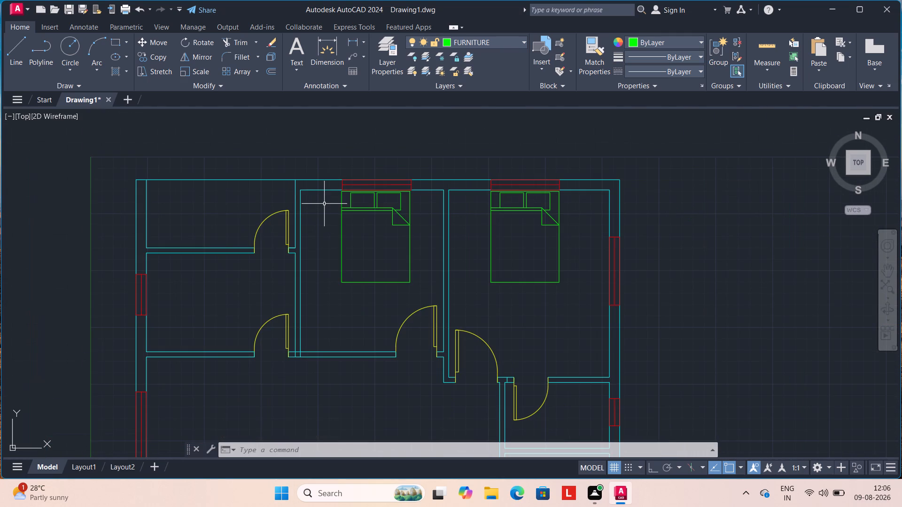
middle_drag(321, 204, 347, 250)
scroll(349, 249, up, 1)
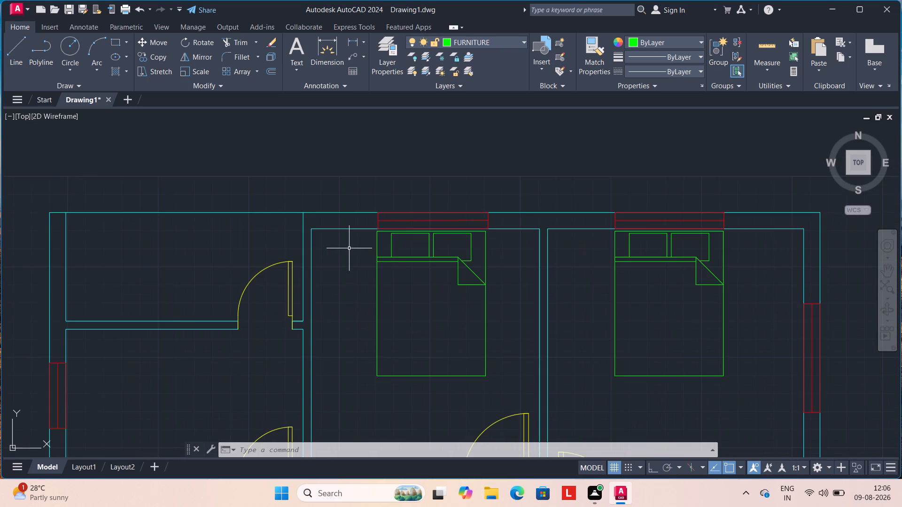
text(REC)
key(Return)
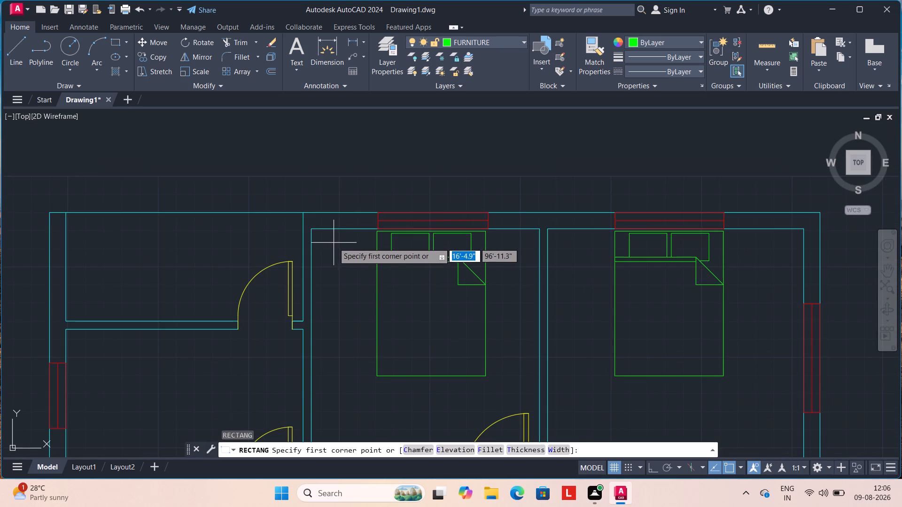
click(335, 246)
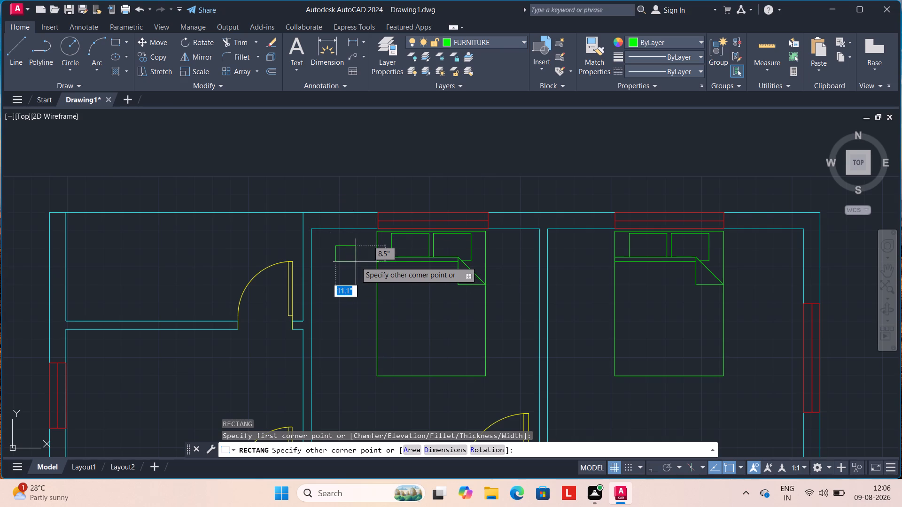
click(356, 261)
Draw a lamp circle centred in the nightstand rectangle, reaching the midpoint of its north edge.
scroll(345, 255, up, 1)
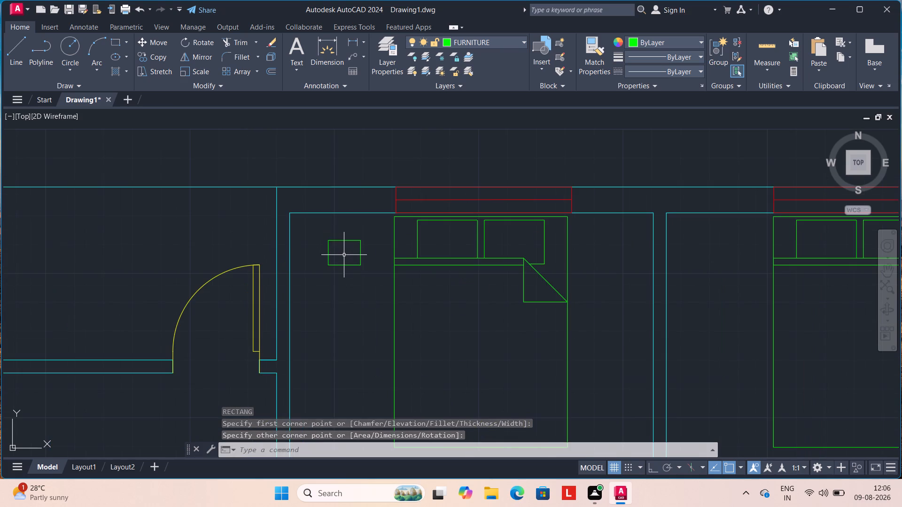
key(c)
key(Return)
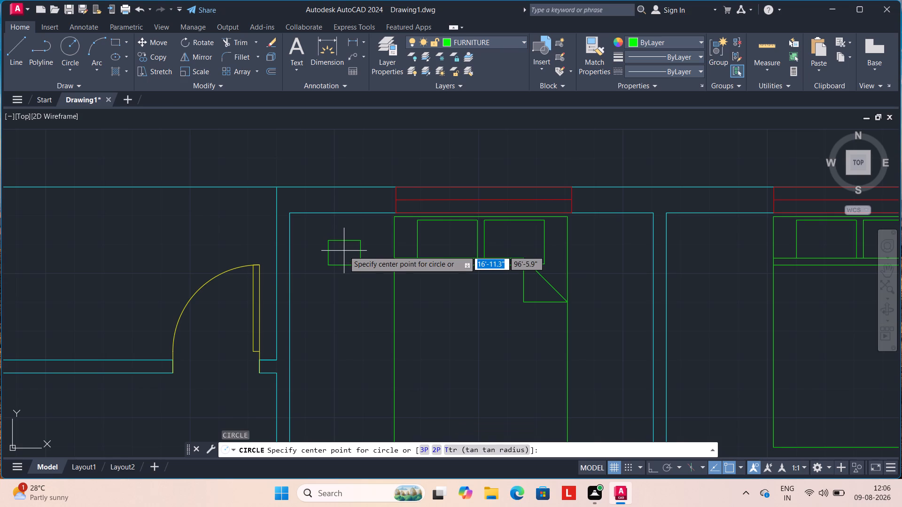
click(344, 253)
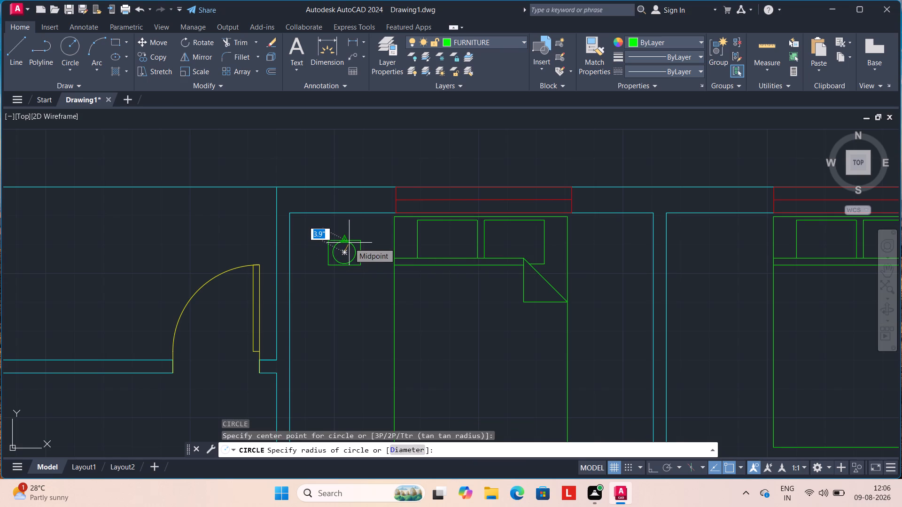
click(350, 241)
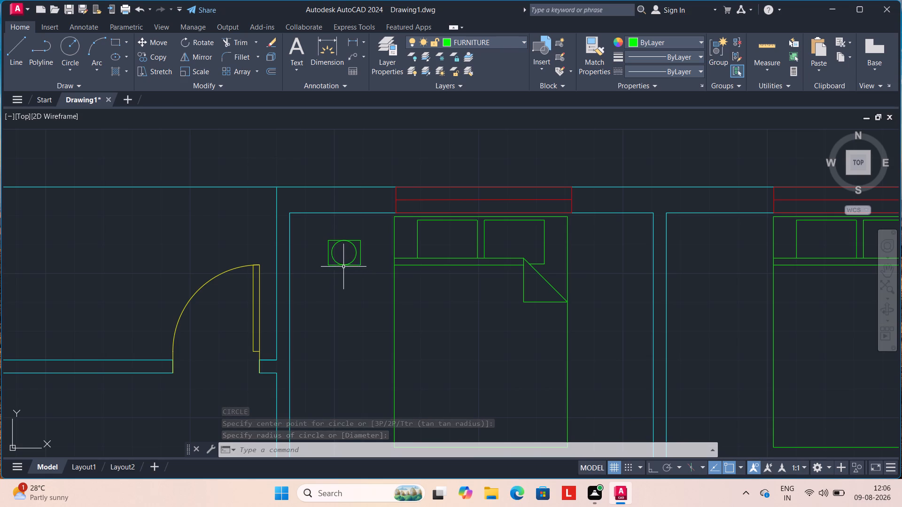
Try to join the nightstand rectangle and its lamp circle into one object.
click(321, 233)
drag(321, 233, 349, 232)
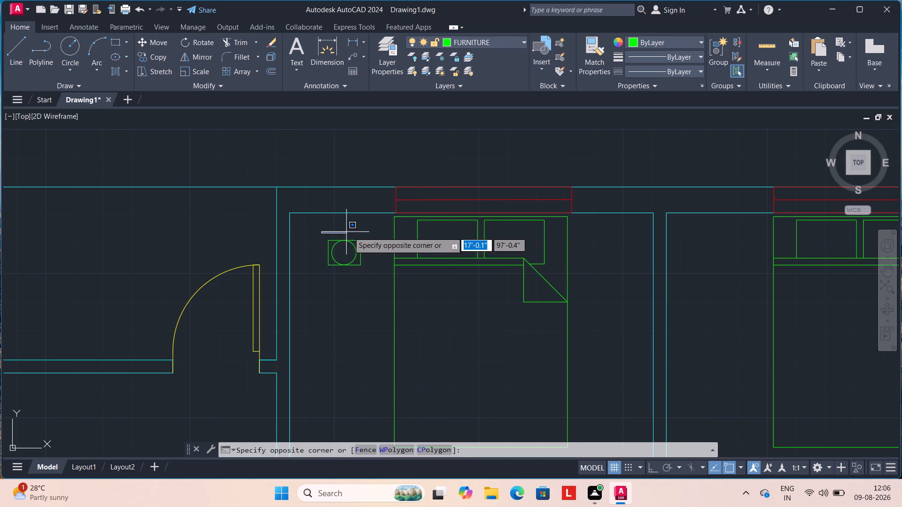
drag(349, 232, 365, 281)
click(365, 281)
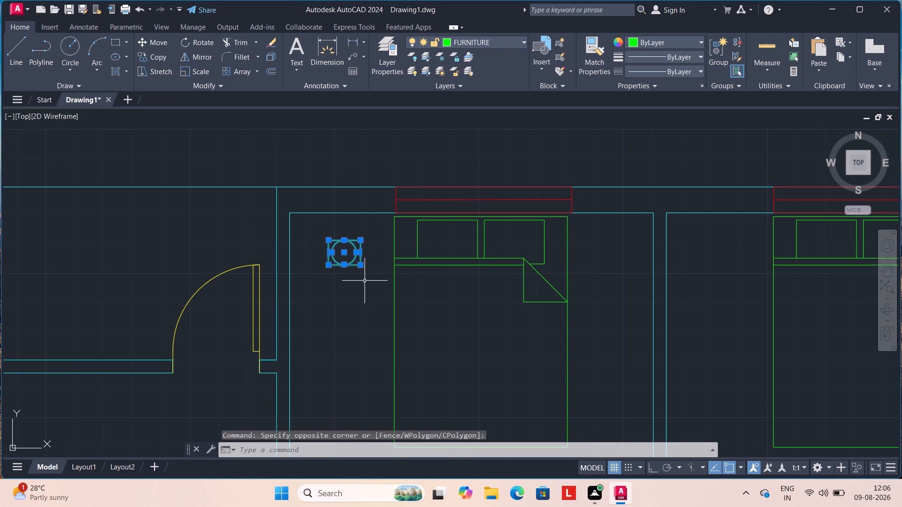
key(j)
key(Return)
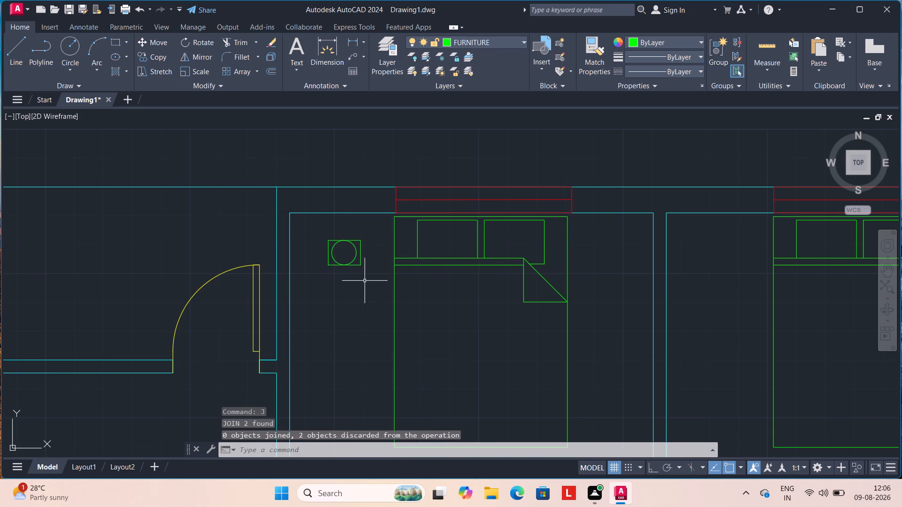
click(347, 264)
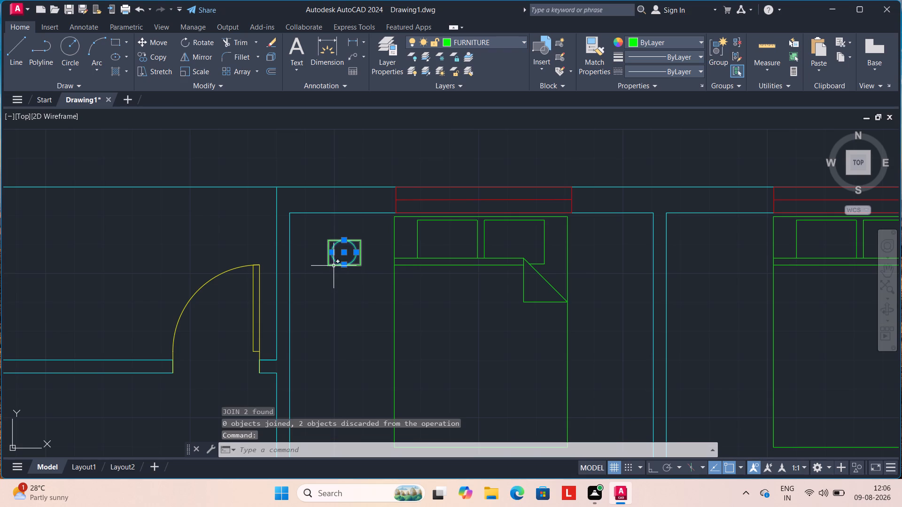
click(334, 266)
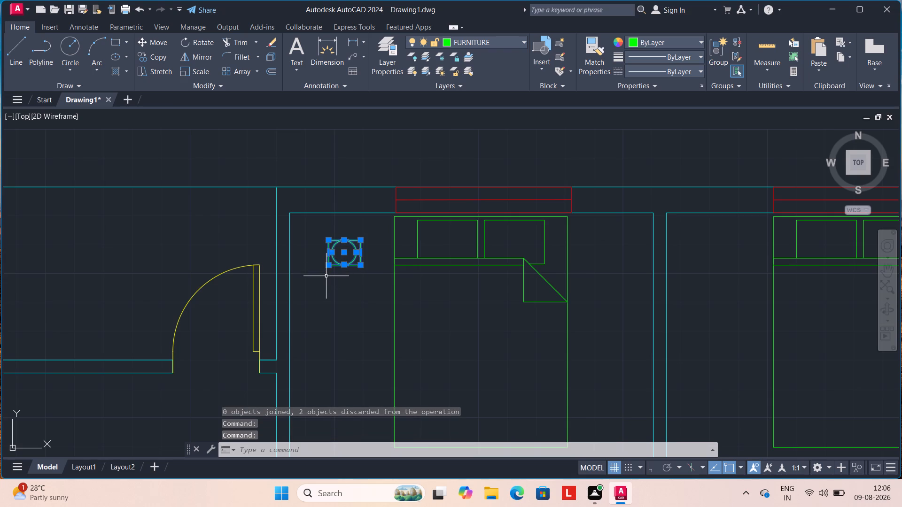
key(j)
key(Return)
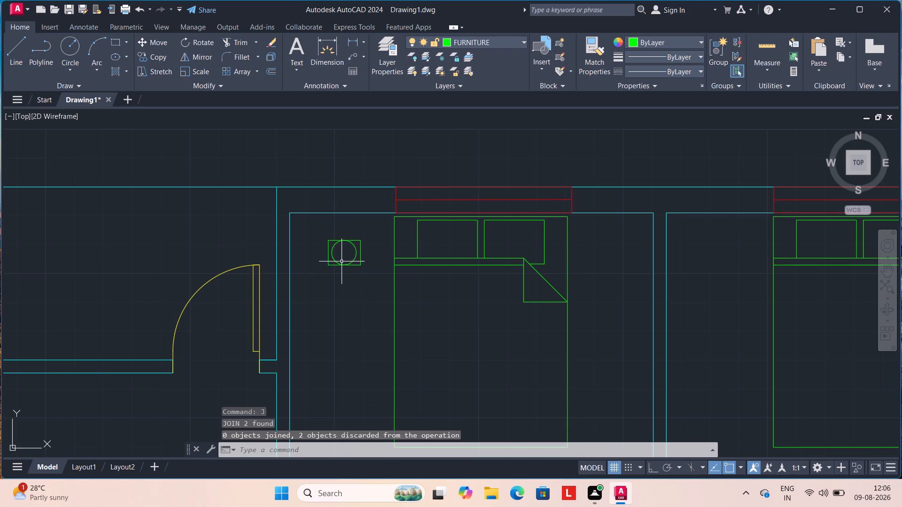
Copy the nightstand rectangle and circle to both sides of the headboard of each bed in the two northern bedrooms.
click(342, 267)
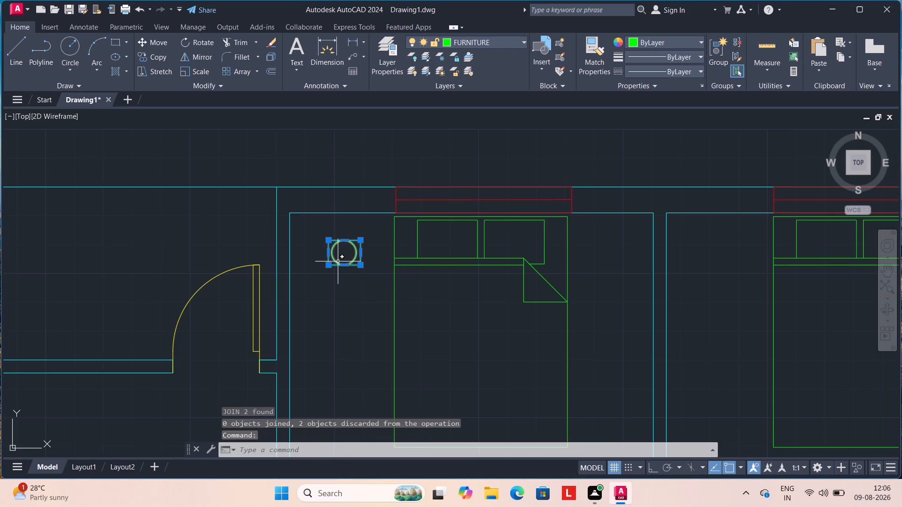
click(334, 260)
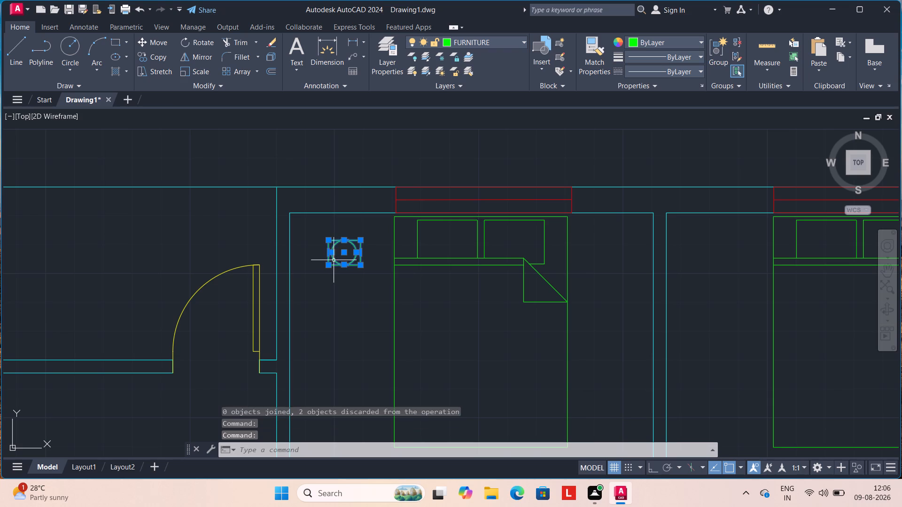
text(CO)
key(Return)
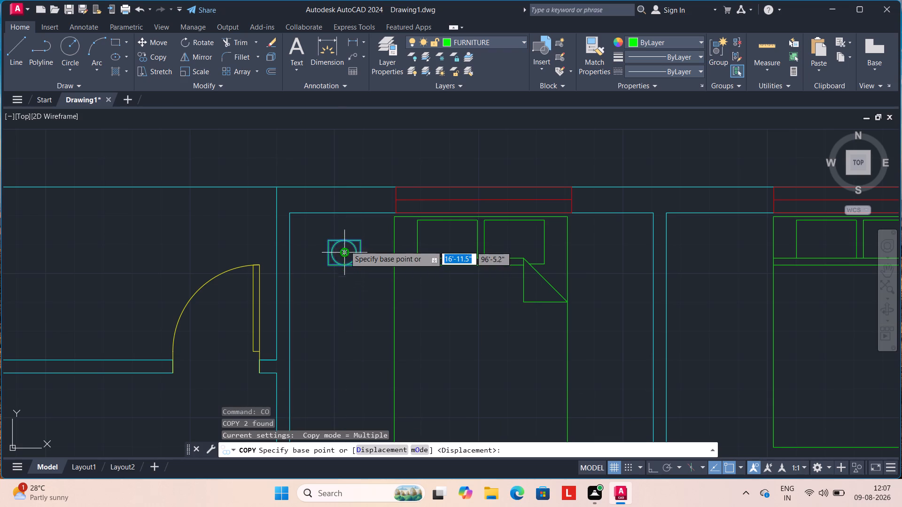
click(344, 253)
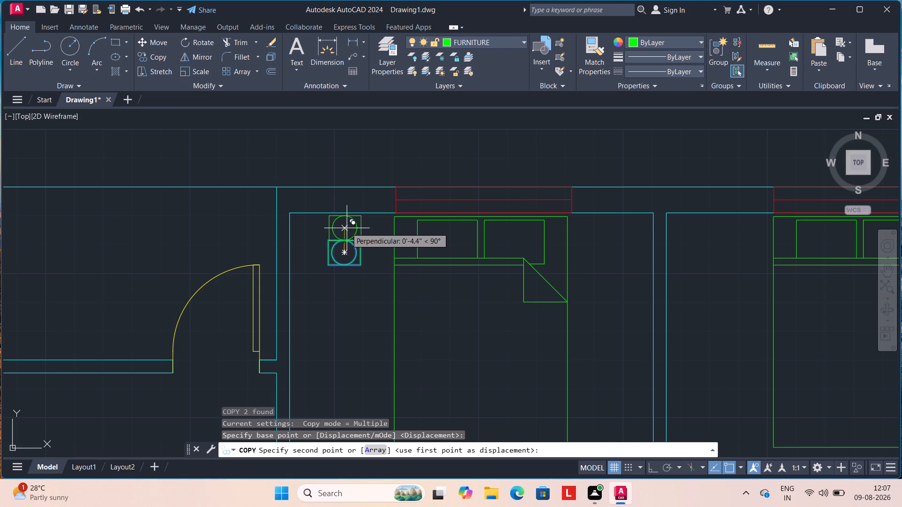
click(371, 230)
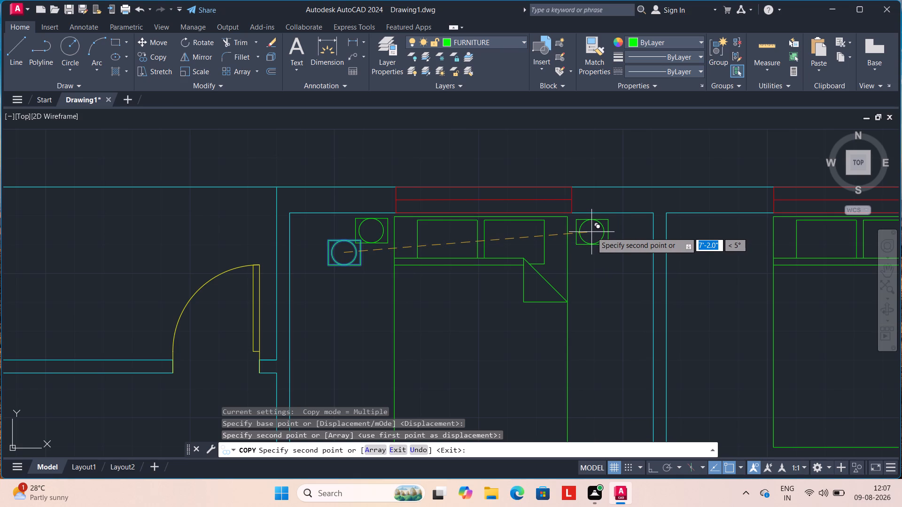
click(591, 232)
middle_drag(719, 257, 712, 259)
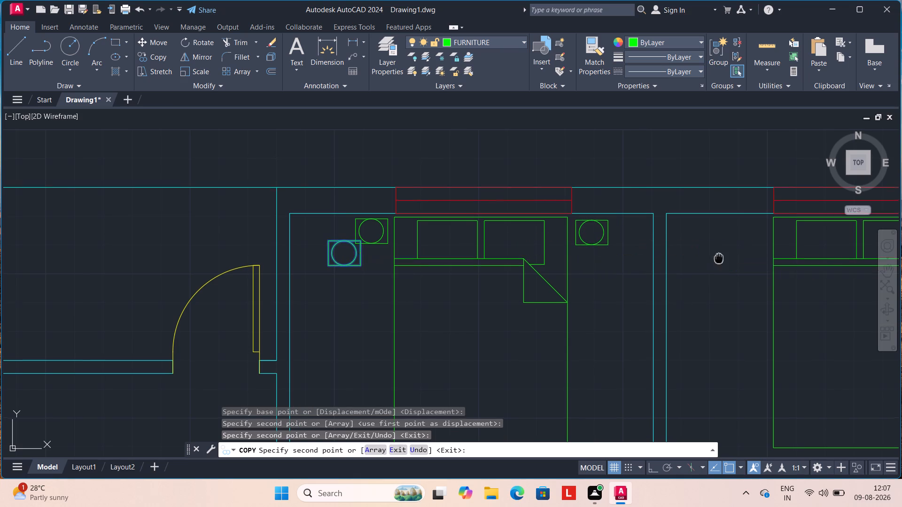
middle_drag(712, 259, 495, 276)
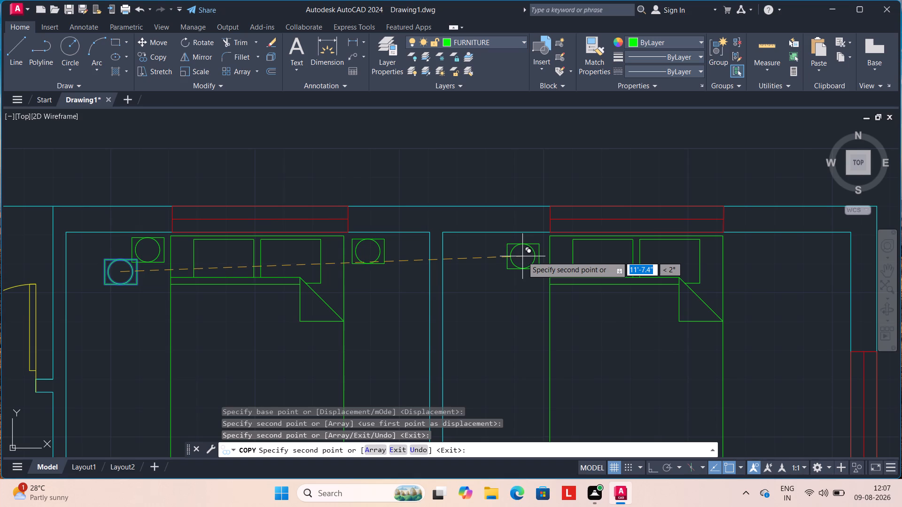
click(527, 256)
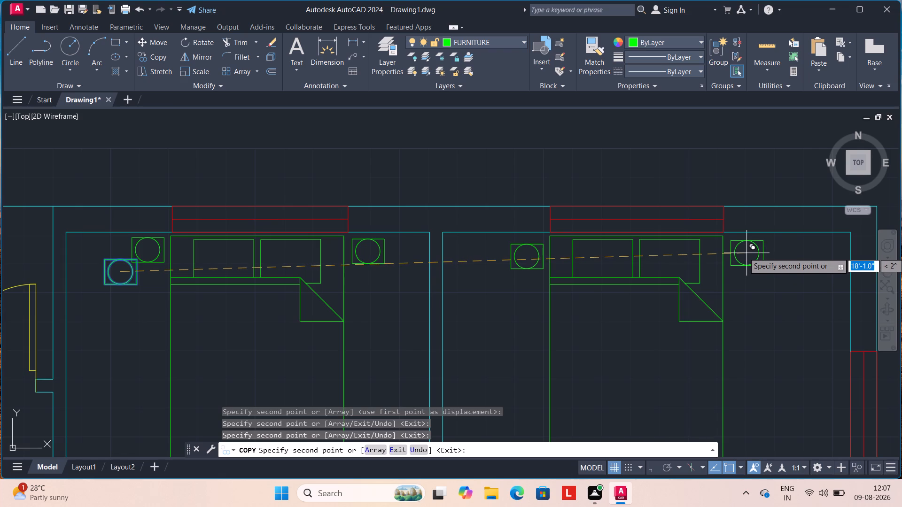
click(746, 251)
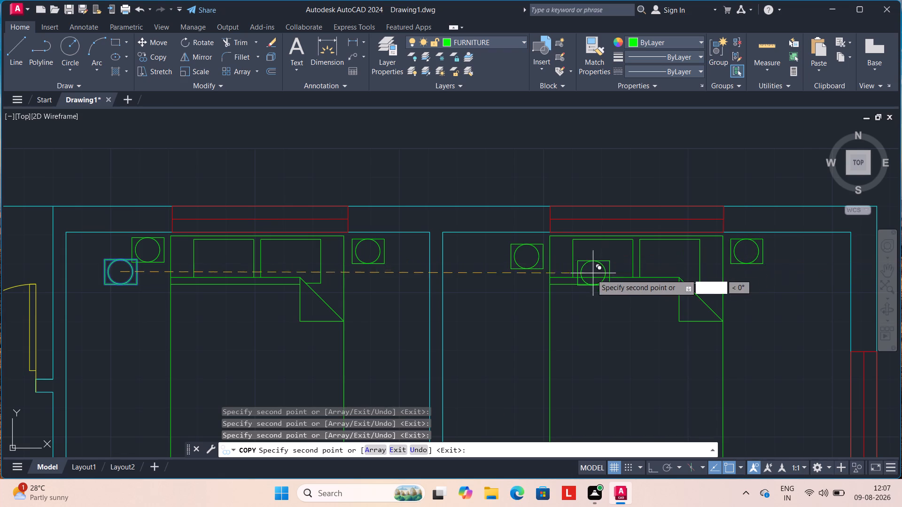
key(Escape)
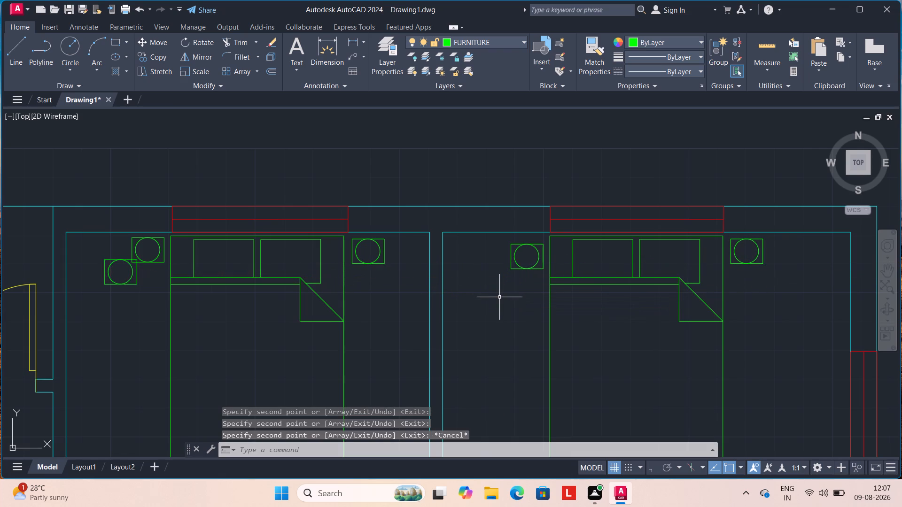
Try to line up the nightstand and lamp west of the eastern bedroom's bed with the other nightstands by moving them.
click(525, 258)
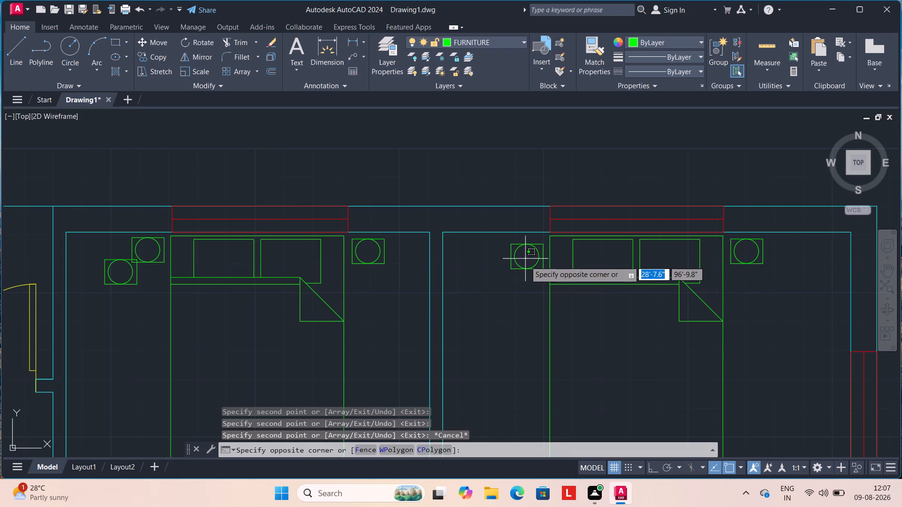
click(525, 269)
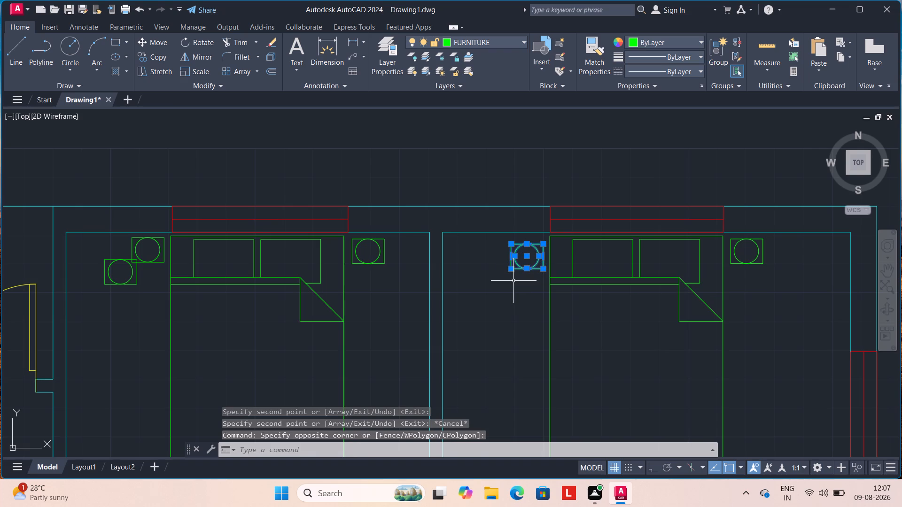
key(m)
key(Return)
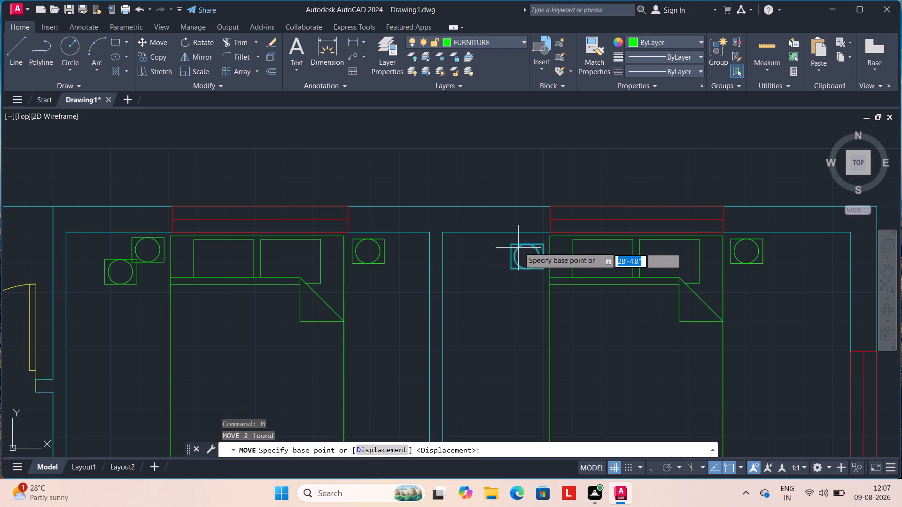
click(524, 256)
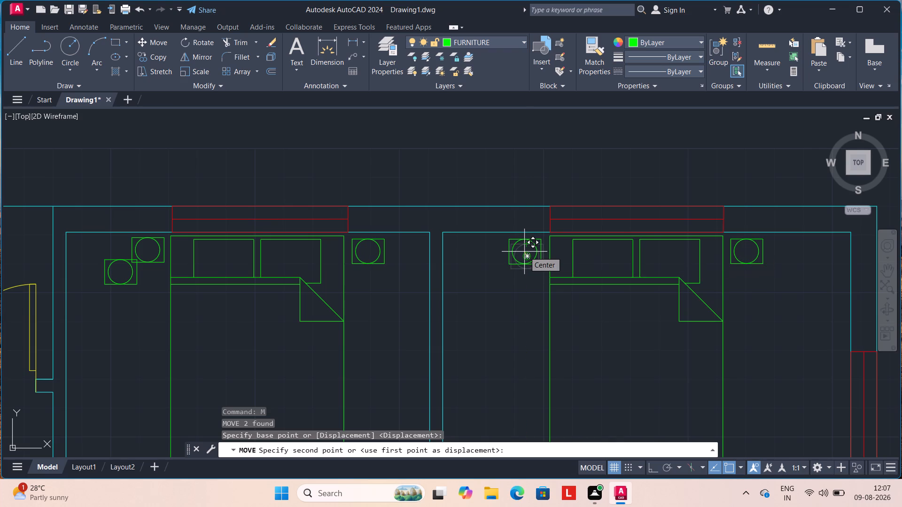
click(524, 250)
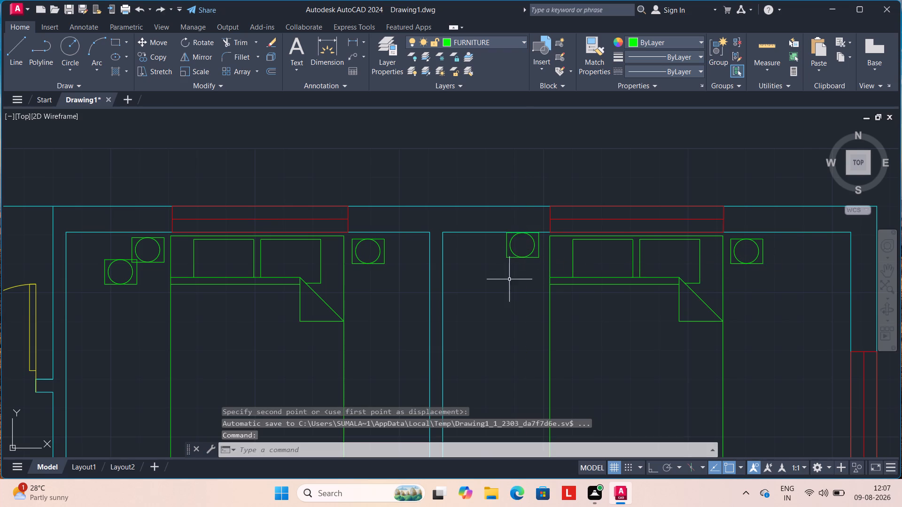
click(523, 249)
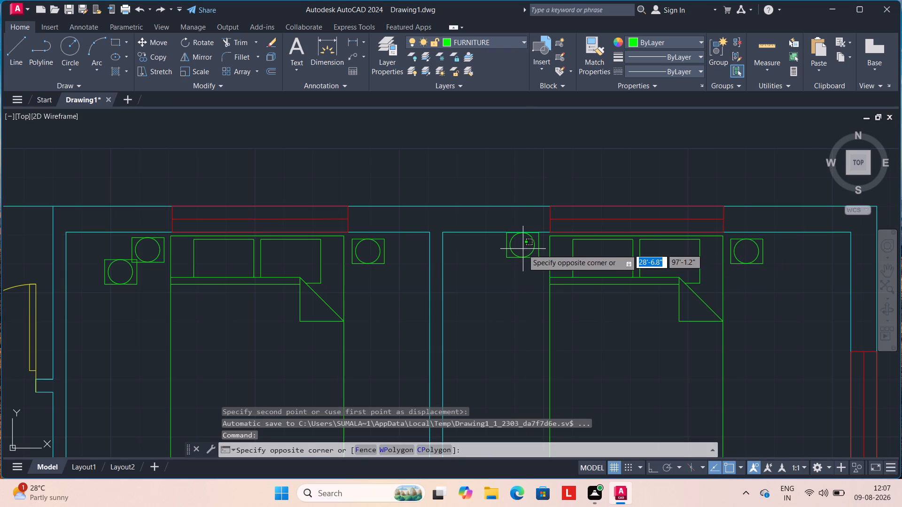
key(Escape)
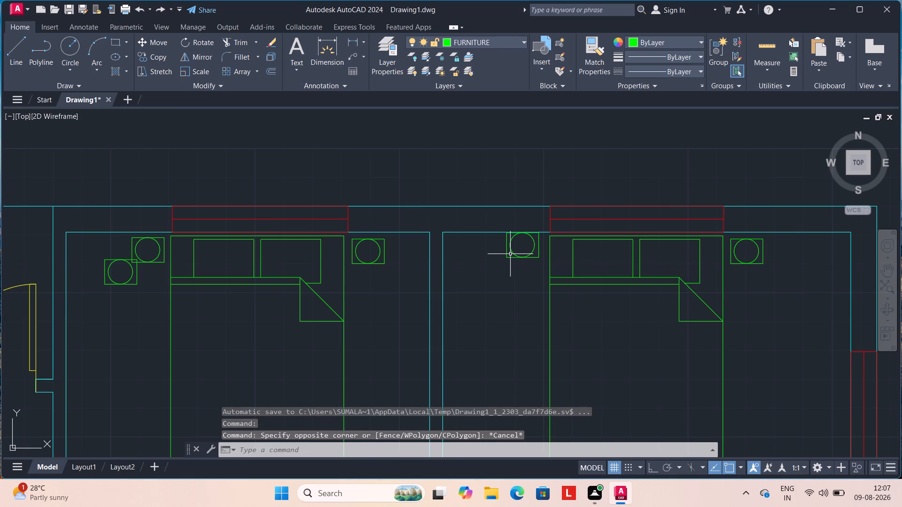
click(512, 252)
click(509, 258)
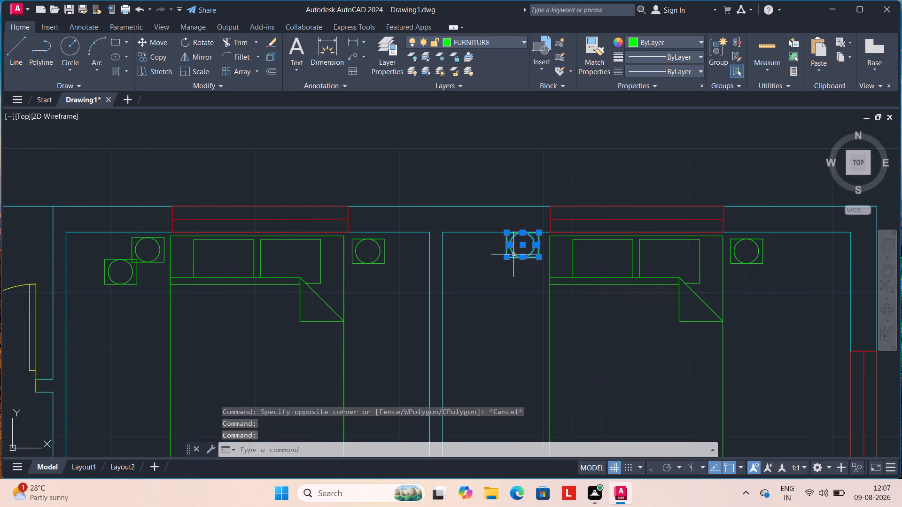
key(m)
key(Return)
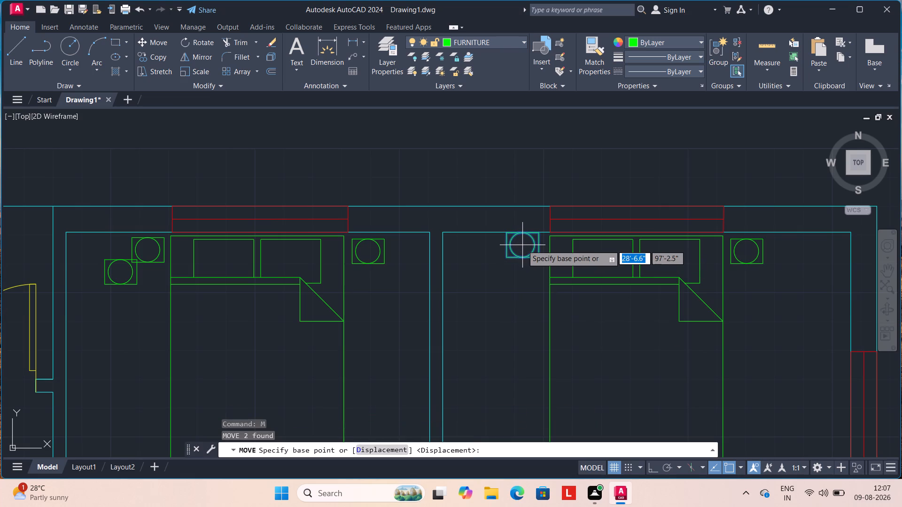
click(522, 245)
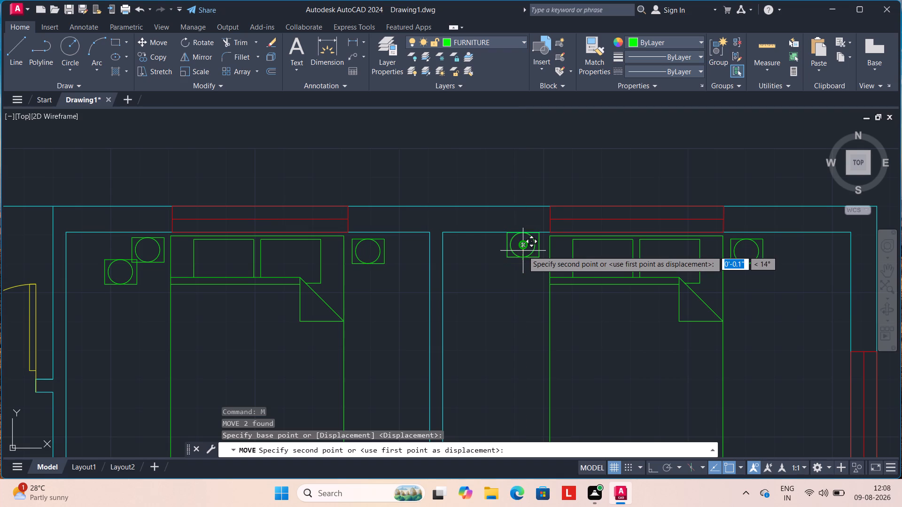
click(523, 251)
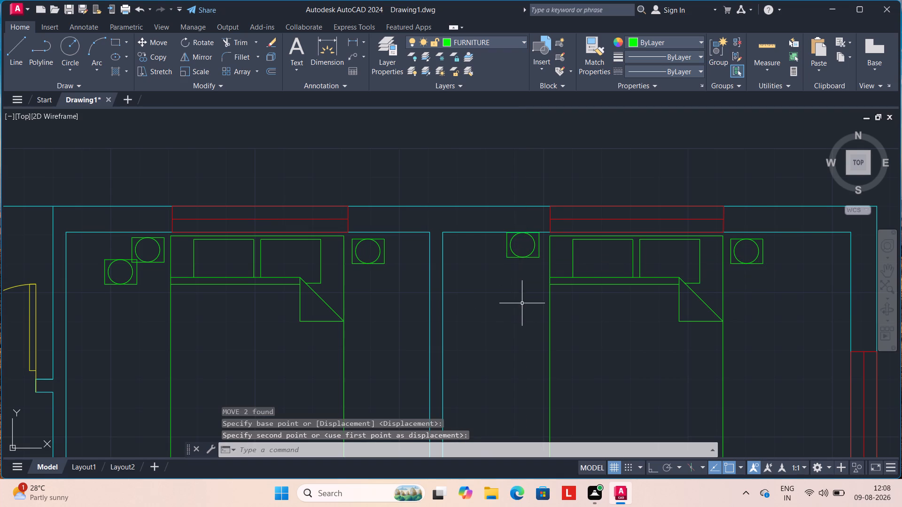
Delete the nightstand and its lamp circle west of the bed in the eastern bedroom.
click(522, 260)
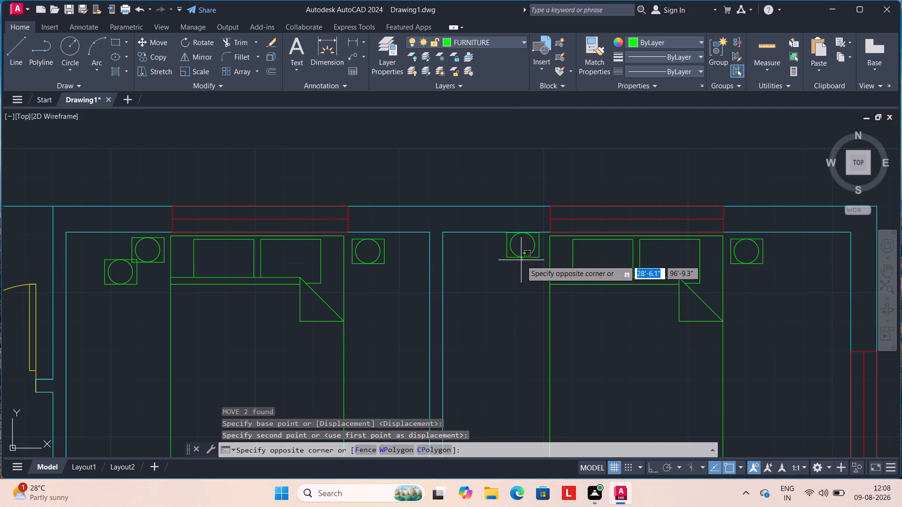
click(519, 257)
key(Delete)
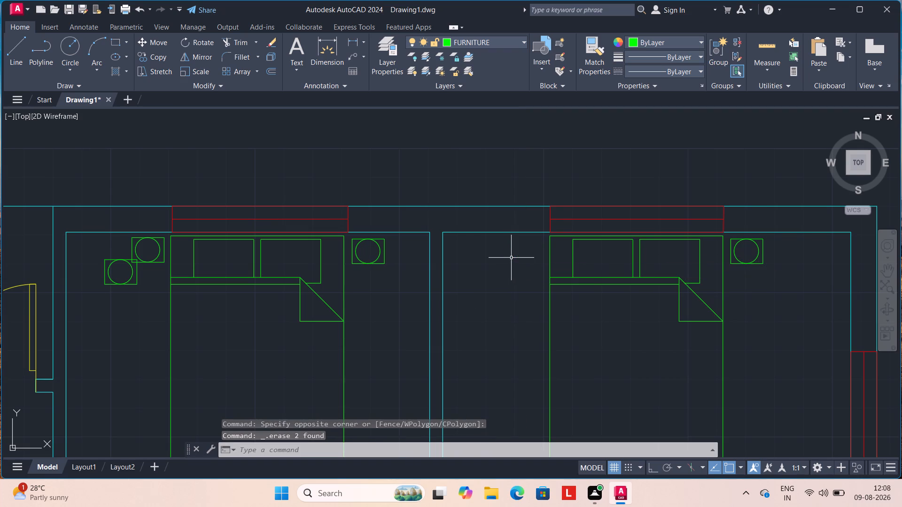
Copy the western bed's east nightstand about 4'-6" due east beside the eastern bed, and again onto that bed's east nightstand.
click(368, 252)
key(Escape)
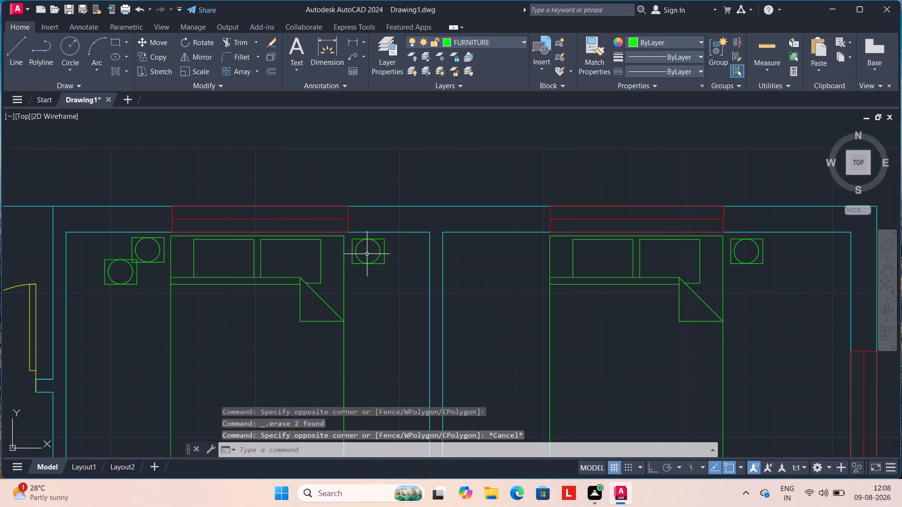
click(369, 263)
click(378, 265)
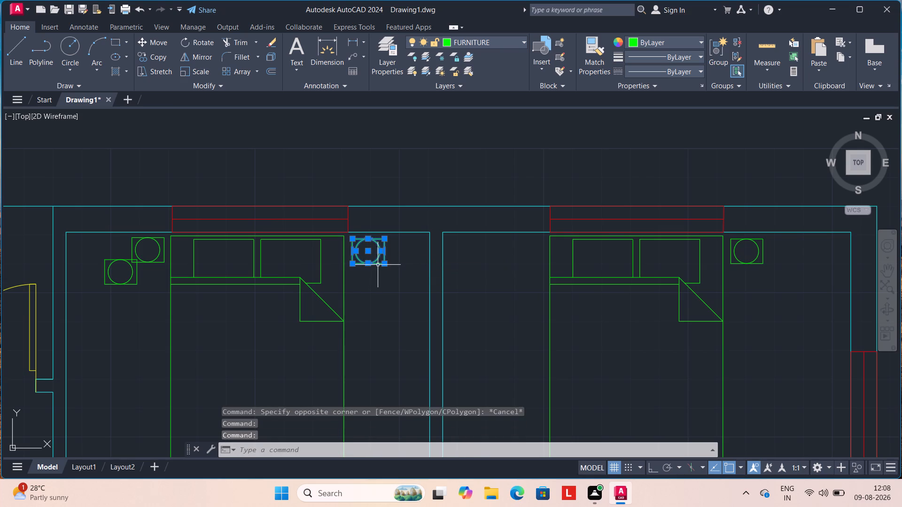
key(c)
key(o)
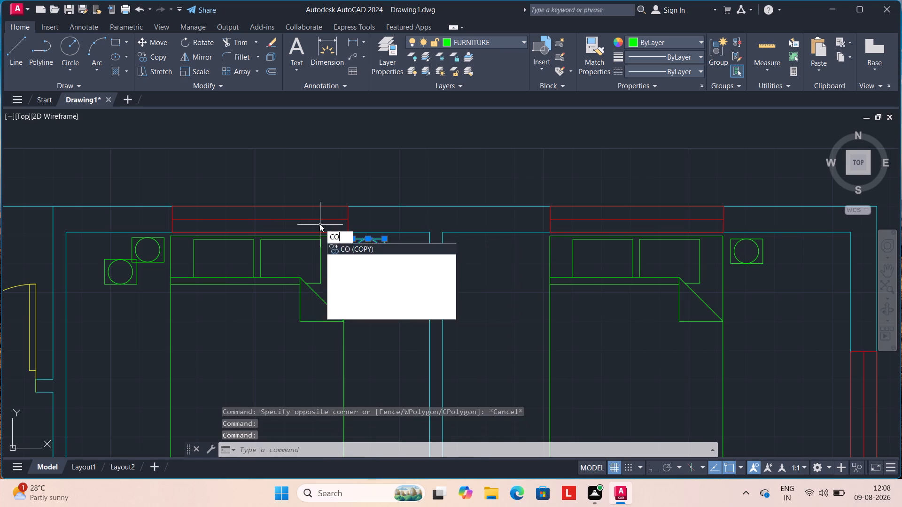
key(Return)
click(365, 249)
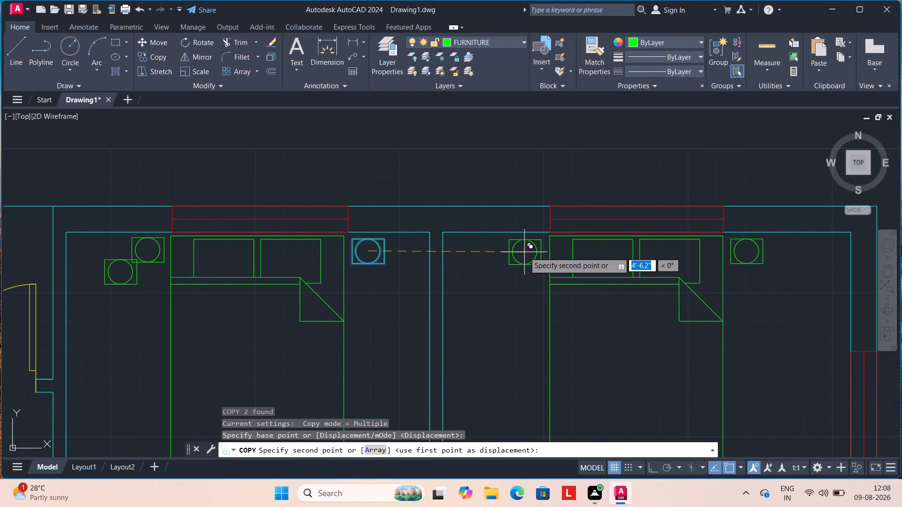
click(524, 252)
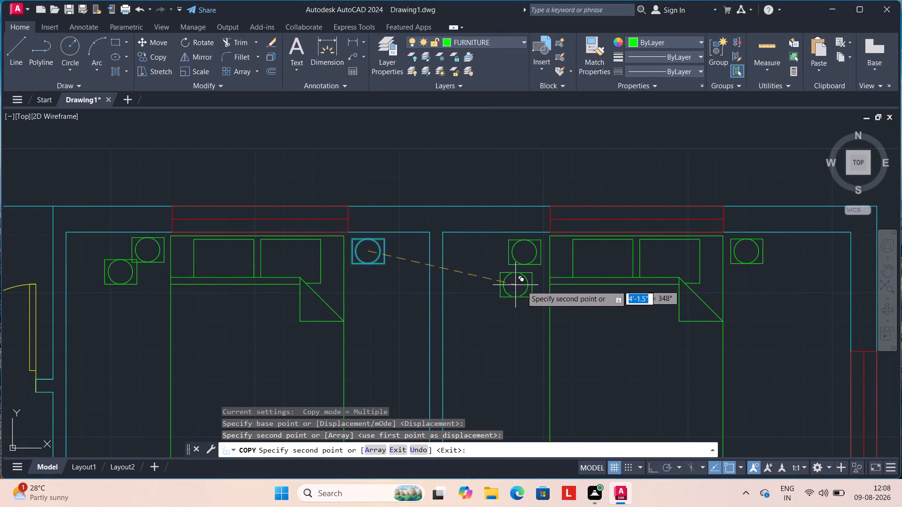
click(743, 250)
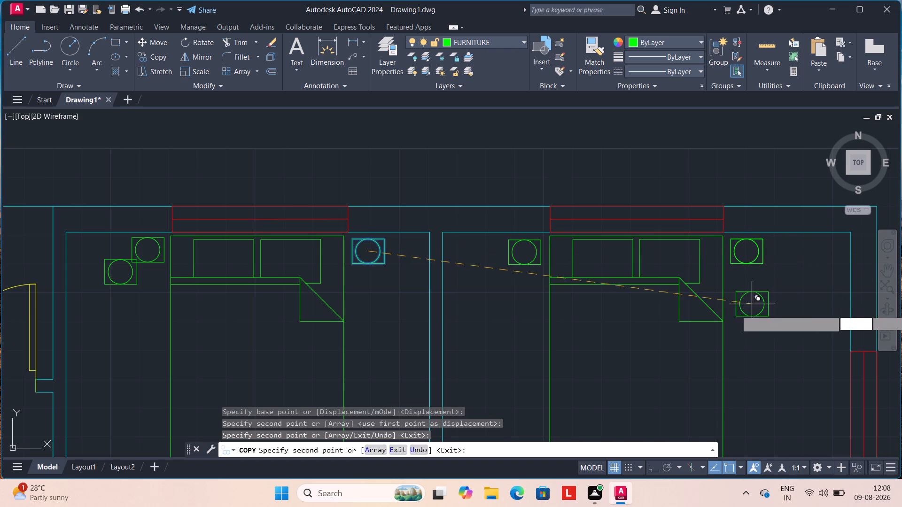
key(Escape)
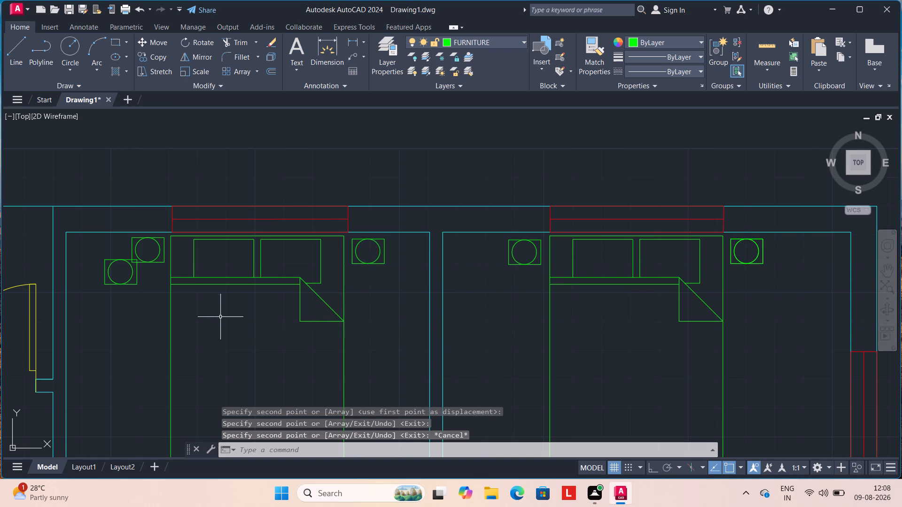
Delete the surplus nightstand and lamp circle overlapping the one west of the western bedroom's bed.
click(105, 284)
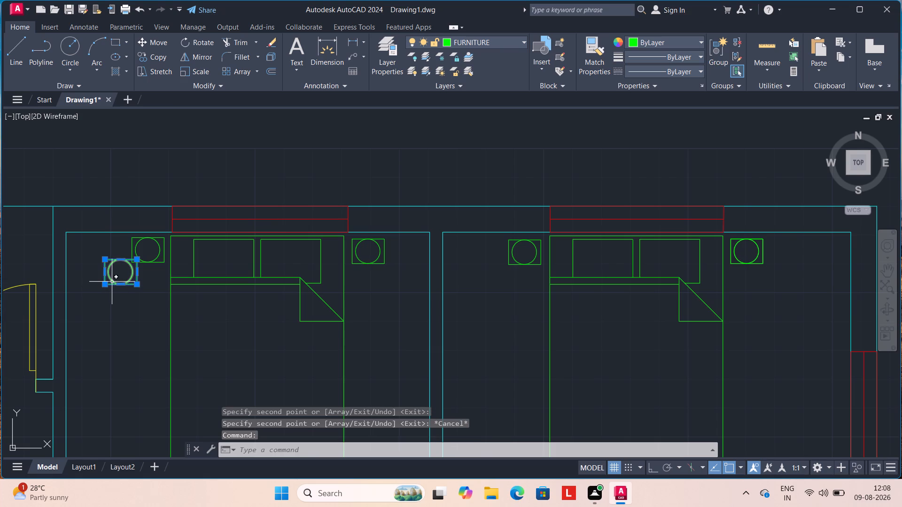
click(112, 282)
key(Delete)
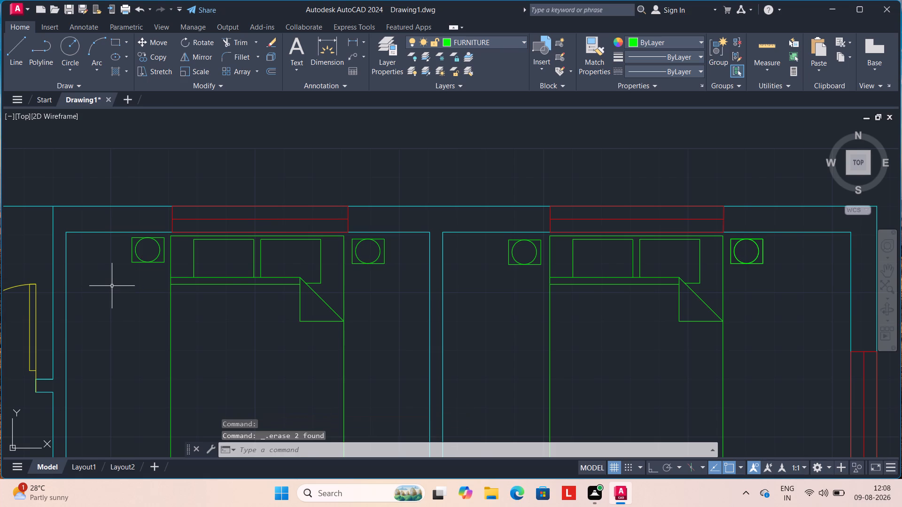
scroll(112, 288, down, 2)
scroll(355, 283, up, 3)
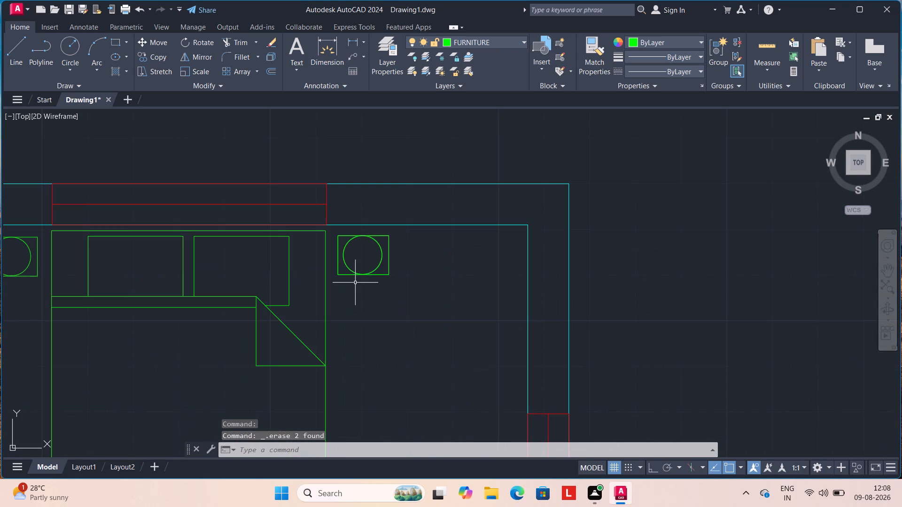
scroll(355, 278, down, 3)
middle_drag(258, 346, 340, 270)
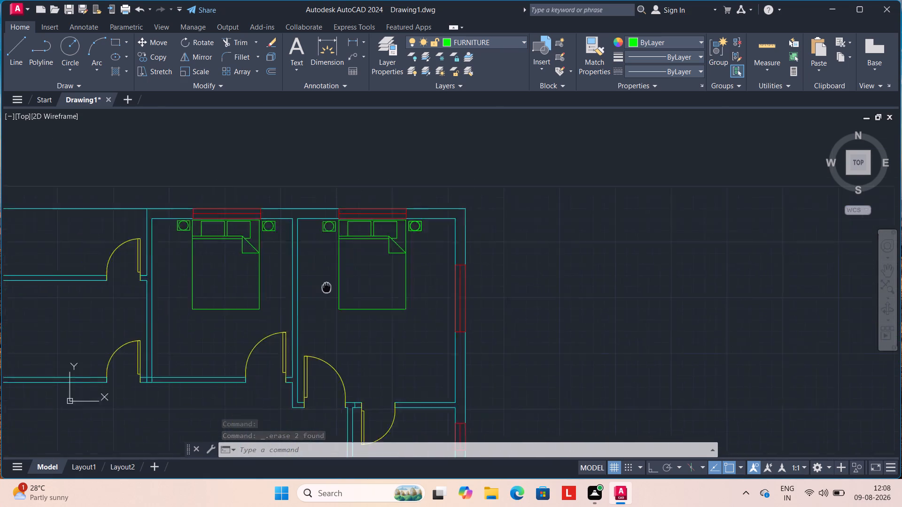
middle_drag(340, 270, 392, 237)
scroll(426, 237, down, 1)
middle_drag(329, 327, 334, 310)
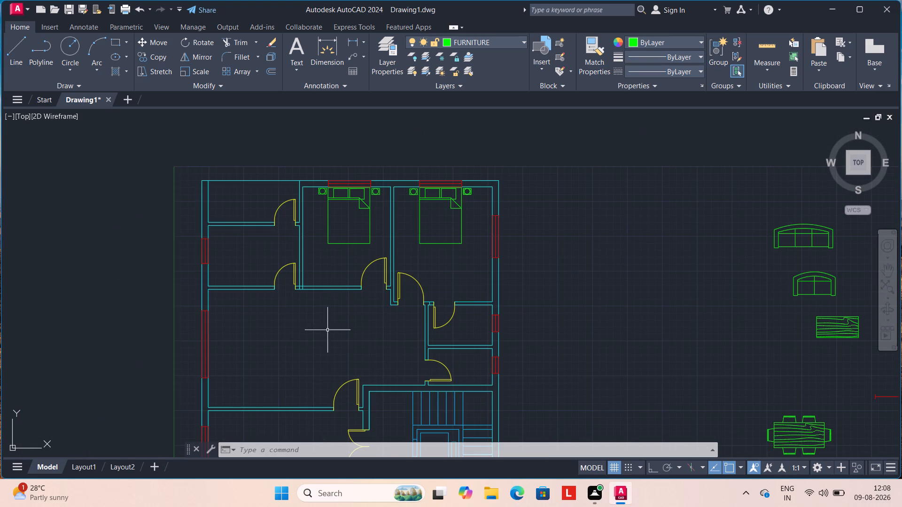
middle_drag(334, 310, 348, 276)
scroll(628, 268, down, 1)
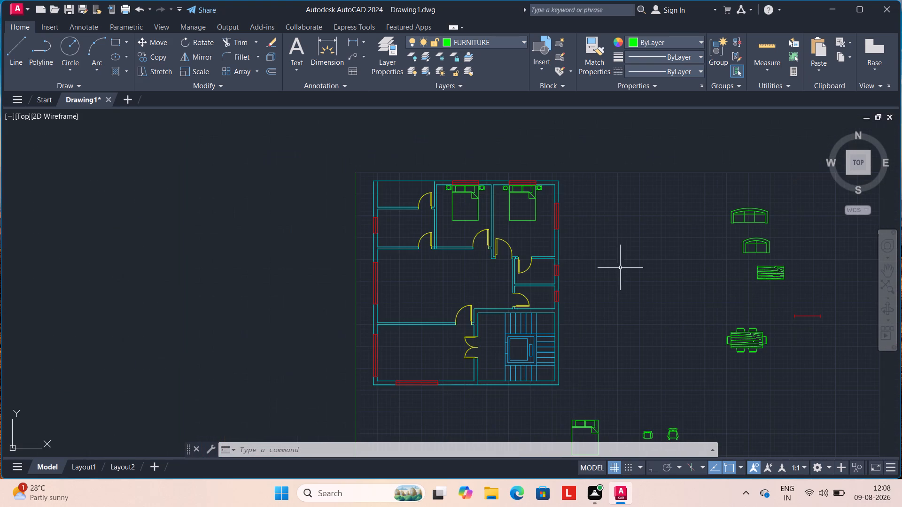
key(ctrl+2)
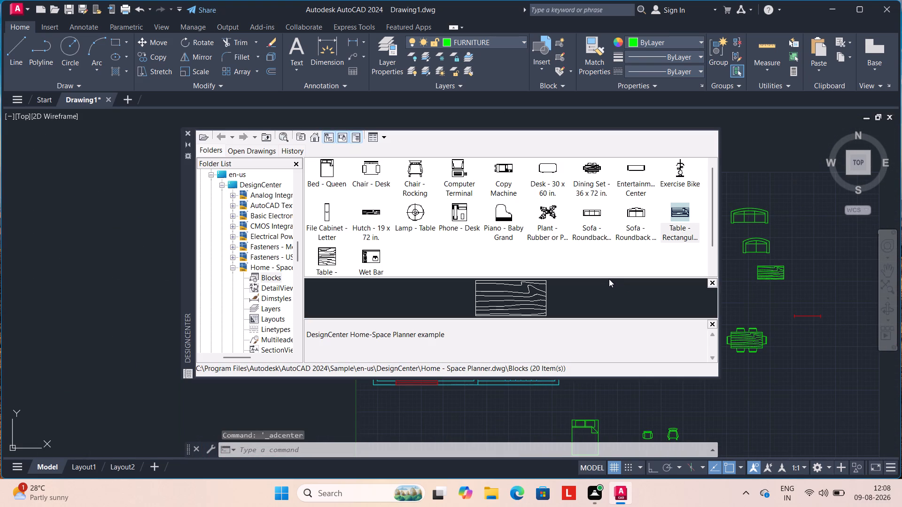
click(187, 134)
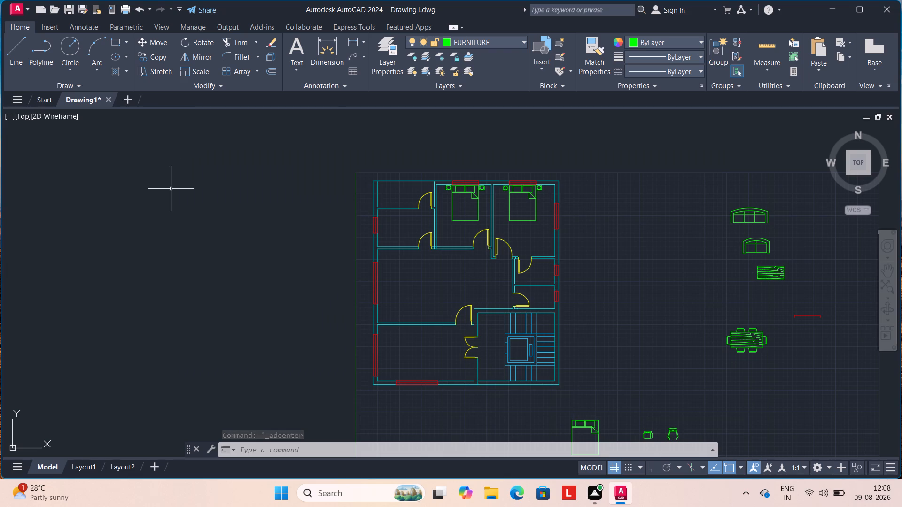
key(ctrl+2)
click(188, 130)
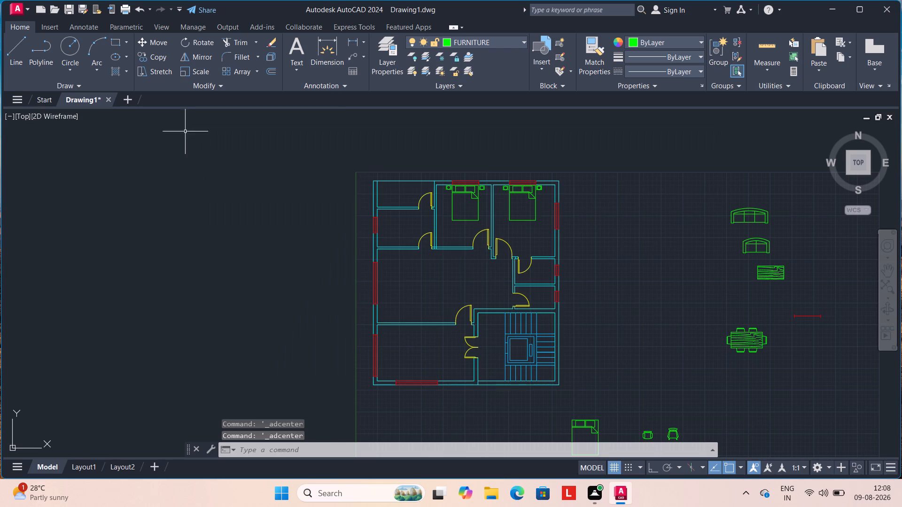
Place one Toilet - Imperial and one Toilet - Metric block from the architectural tool palette just east of the floor plan.
key(ctrl+3)
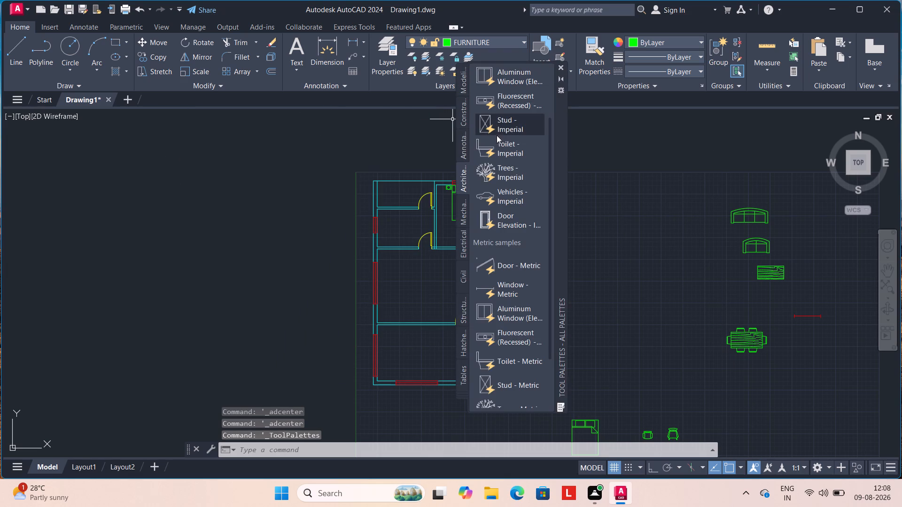
drag(497, 146, 620, 230)
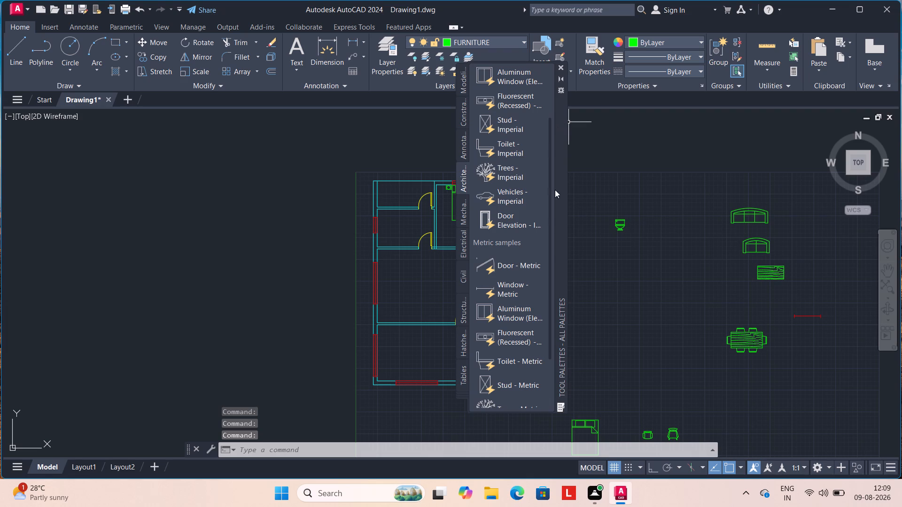
drag(523, 360, 611, 296)
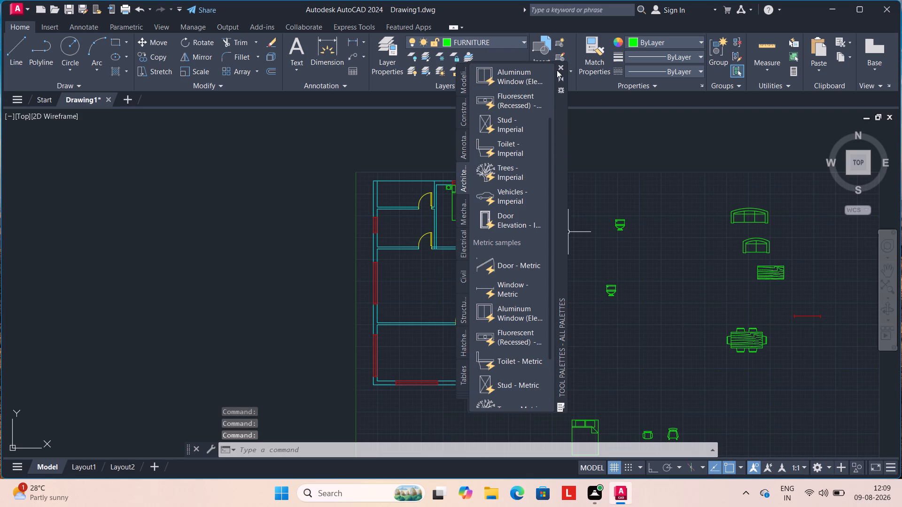
click(561, 63)
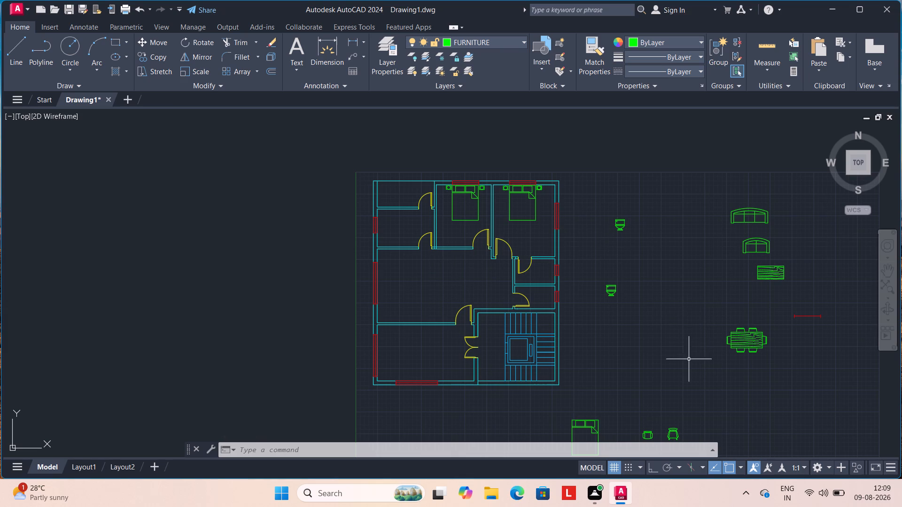
Rotate the staged three-seat sofa east of the plan 90° counterclockwise about its front midpoint so its back faces west.
click(746, 212)
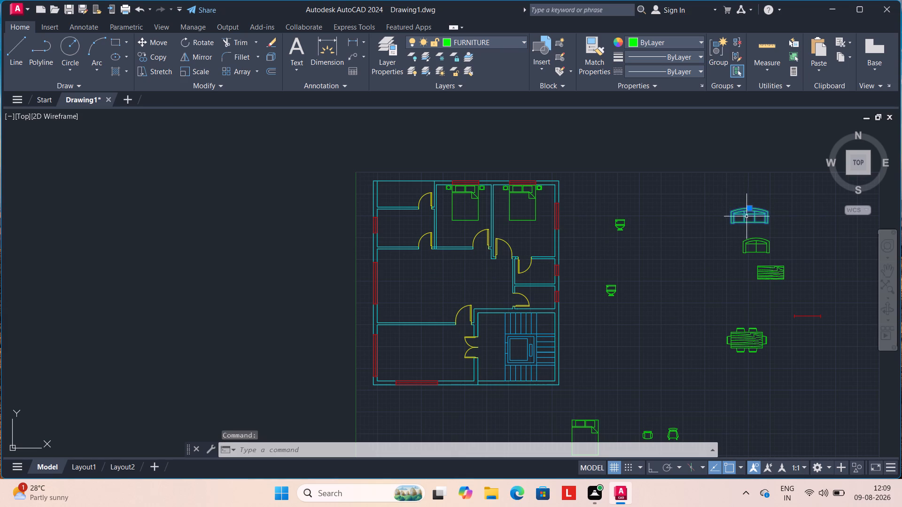
text(RO)
key(Return)
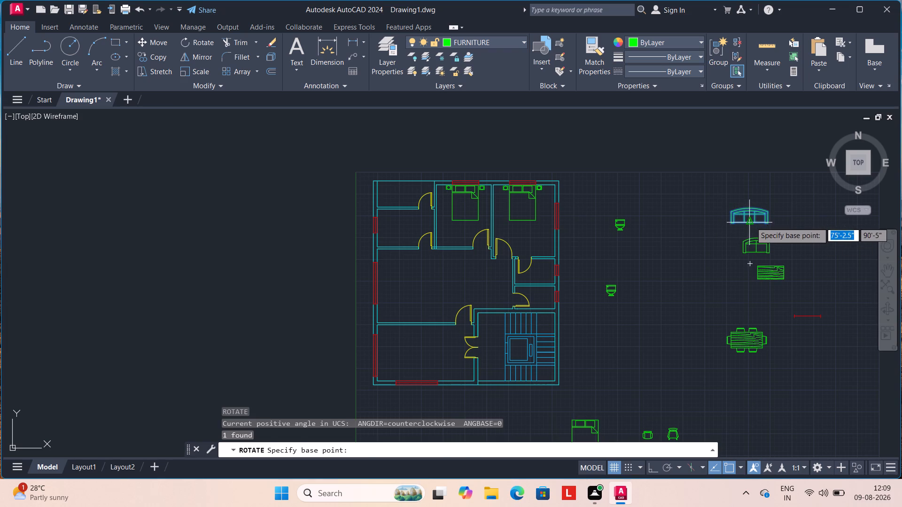
click(751, 222)
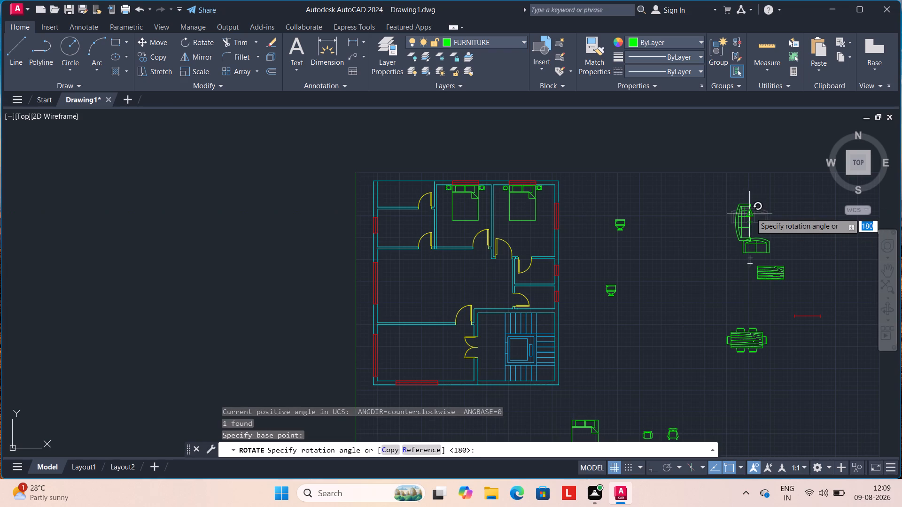
click(751, 213)
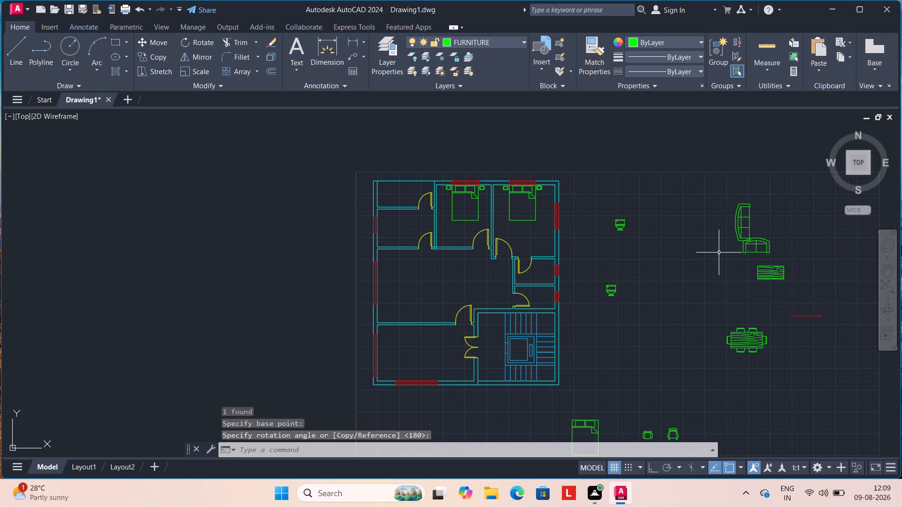
Copy the rotated three-seat sofa from its front midpoint into the living room, beside the window on the west wall.
click(749, 218)
text(CO)
key(Return)
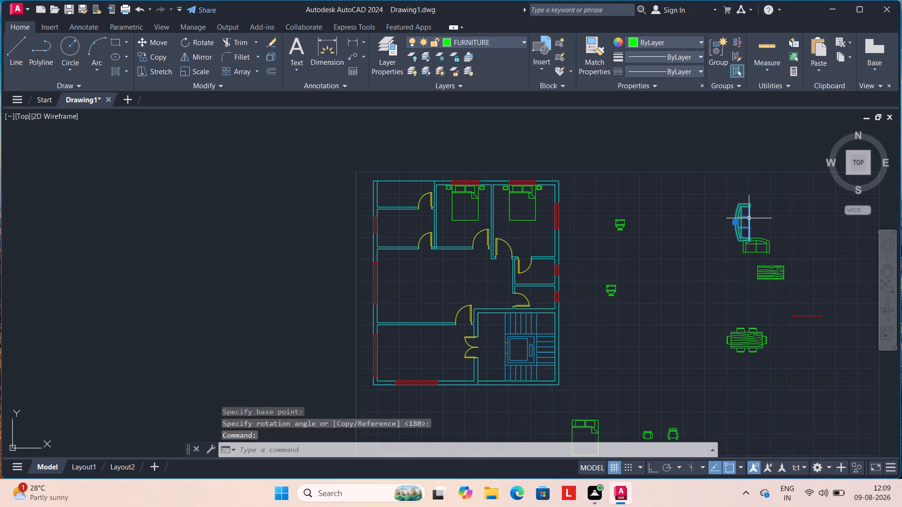
click(749, 223)
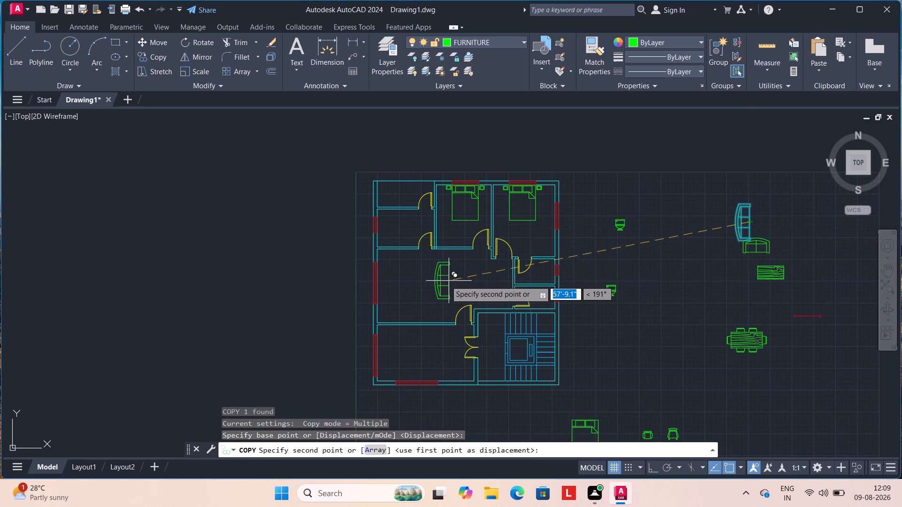
click(395, 285)
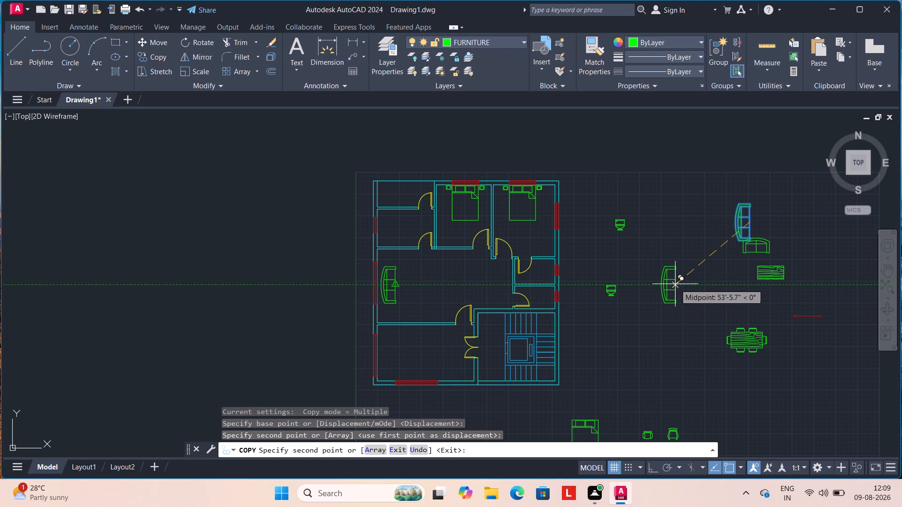
key(Escape)
Copy the staged two-seat sofa into the living room at the north end of the three-seat sofa, below the north wall.
scroll(668, 288, down, 1)
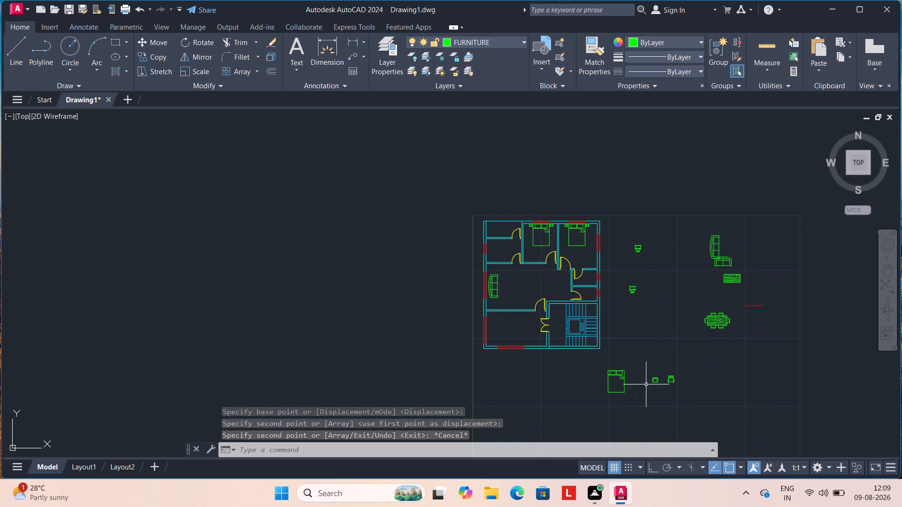
click(722, 265)
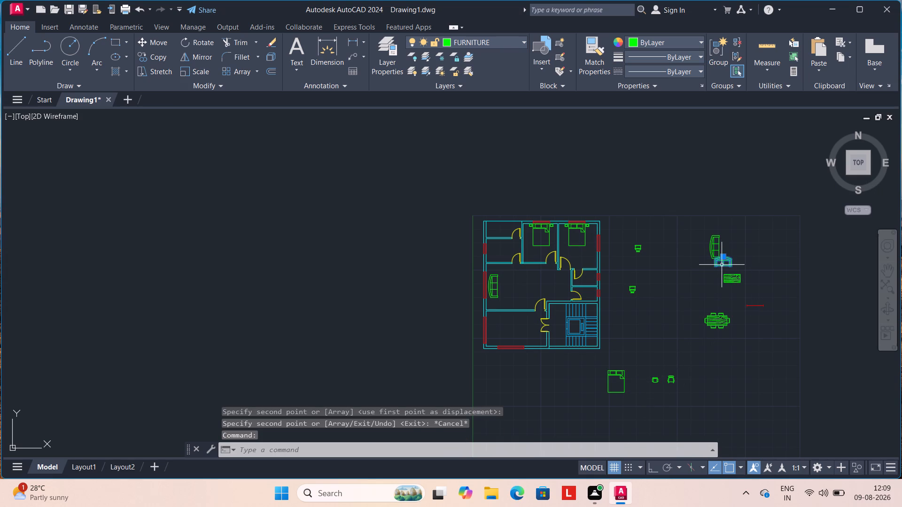
text(CO)
key(Return)
click(722, 265)
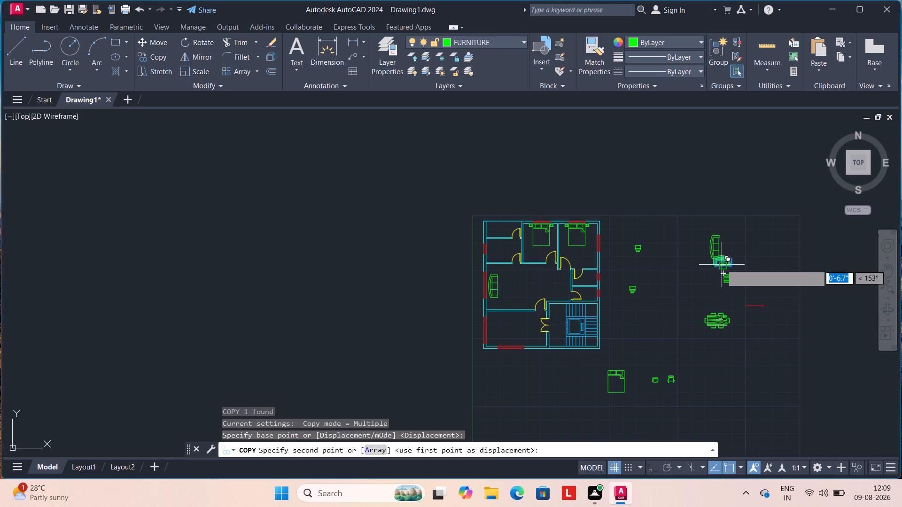
scroll(521, 287, up, 1)
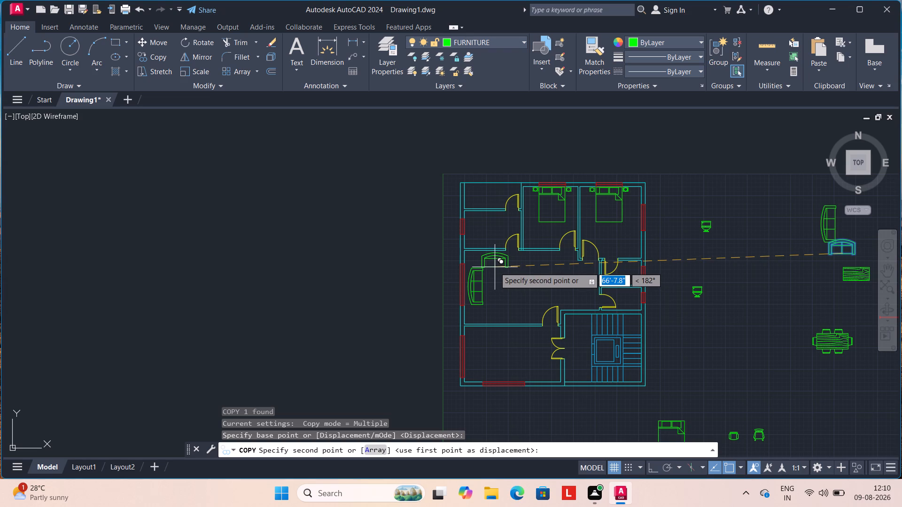
click(495, 267)
key(Escape)
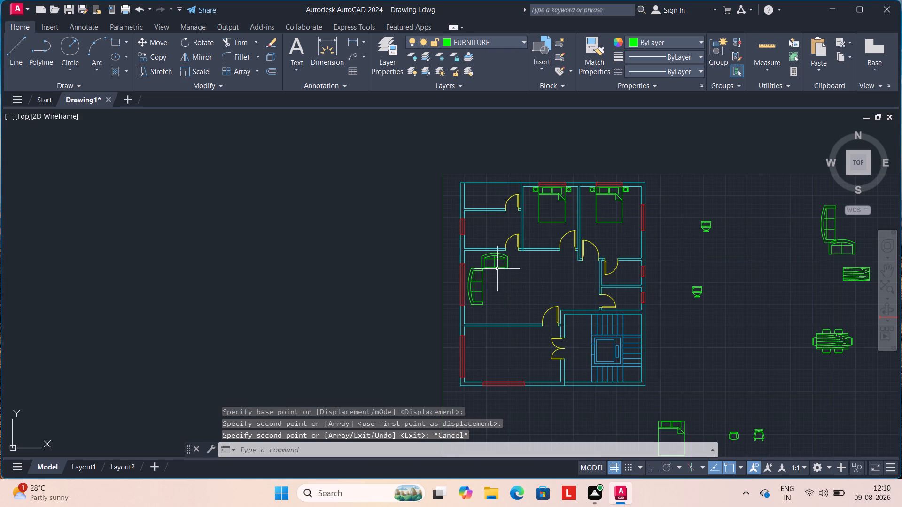
Rotate the staged two-seat sofa east of the plan 180° about its front midpoint so its back faces south.
scroll(827, 264, up, 2)
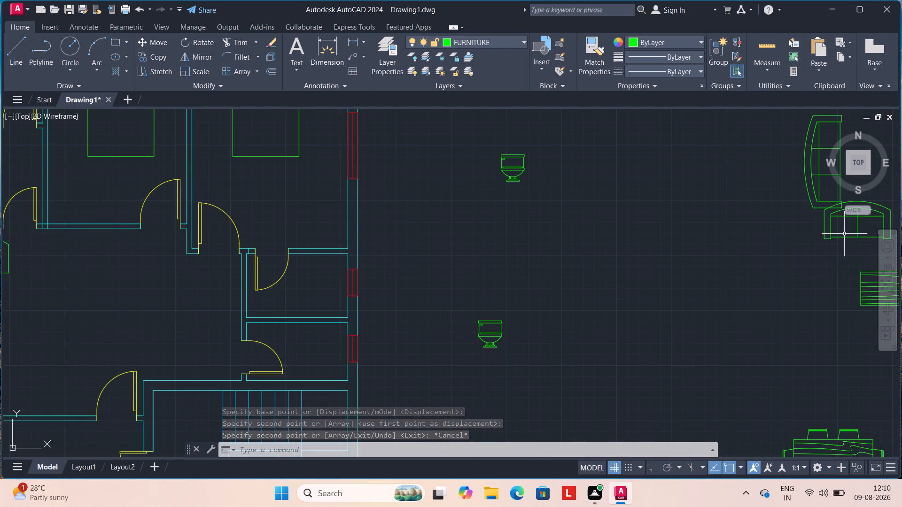
scroll(840, 235, down, 1)
click(842, 235)
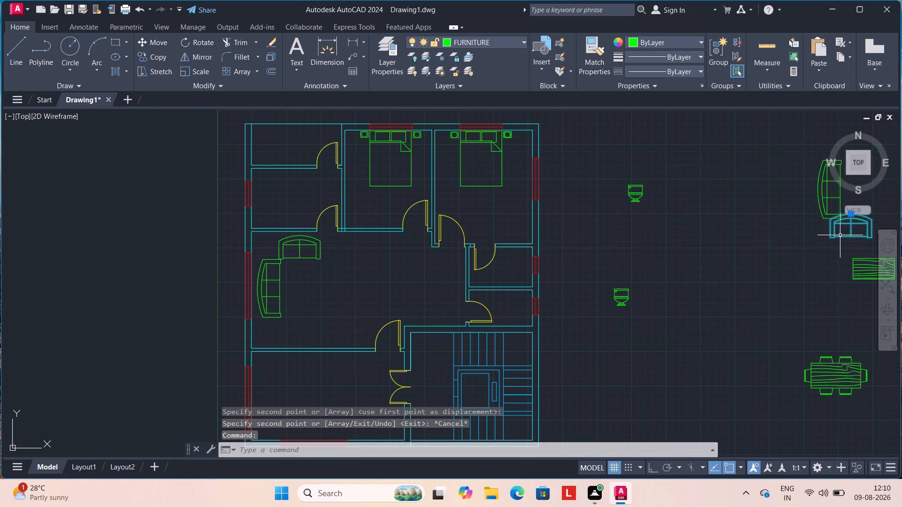
drag(808, 238, 626, 267)
middle_drag(711, 261, 681, 284)
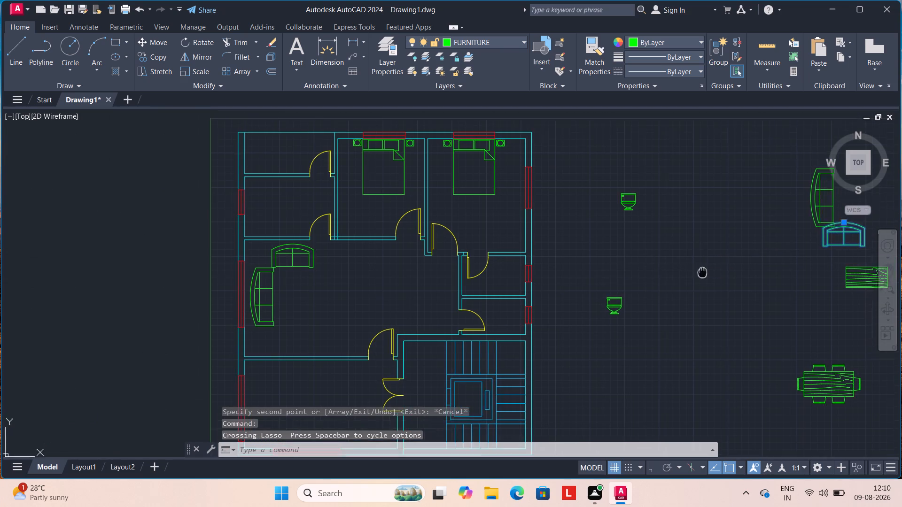
middle_drag(681, 284, 563, 295)
text(RO)
key(Return)
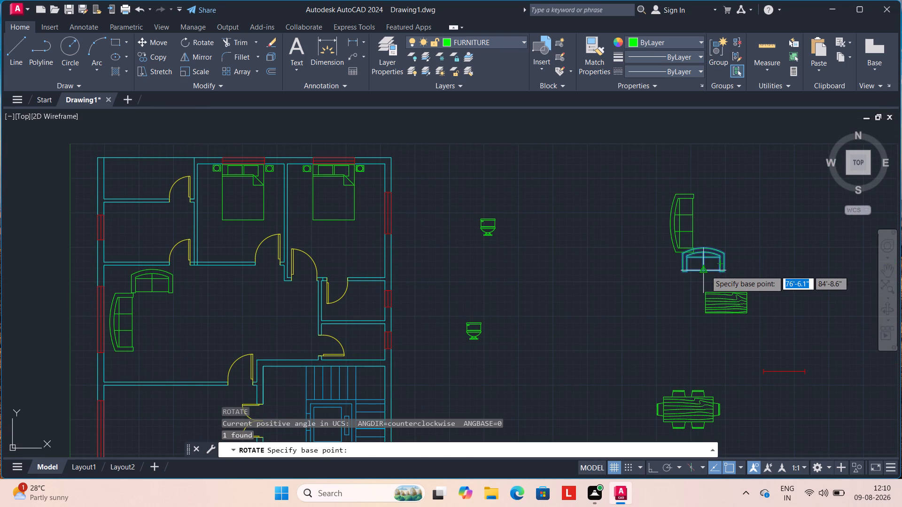
click(706, 270)
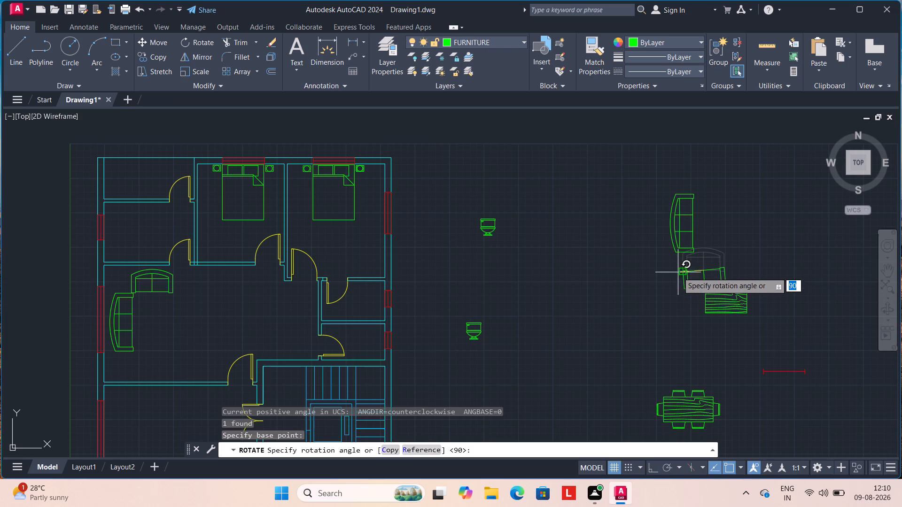
click(678, 269)
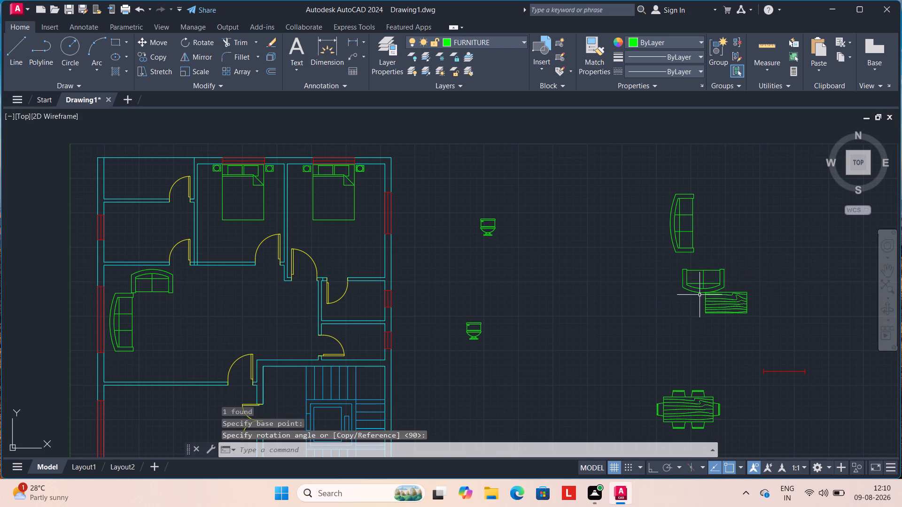
Copy the rotated two-seat sofa into the living room at the south end of the three-seat sofa, facing the northern one.
click(691, 290)
text(CO)
key(Return)
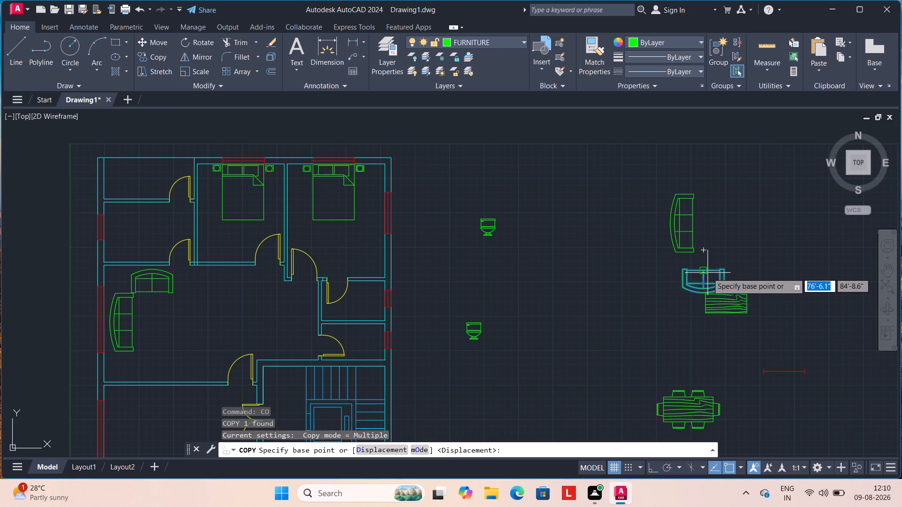
click(706, 273)
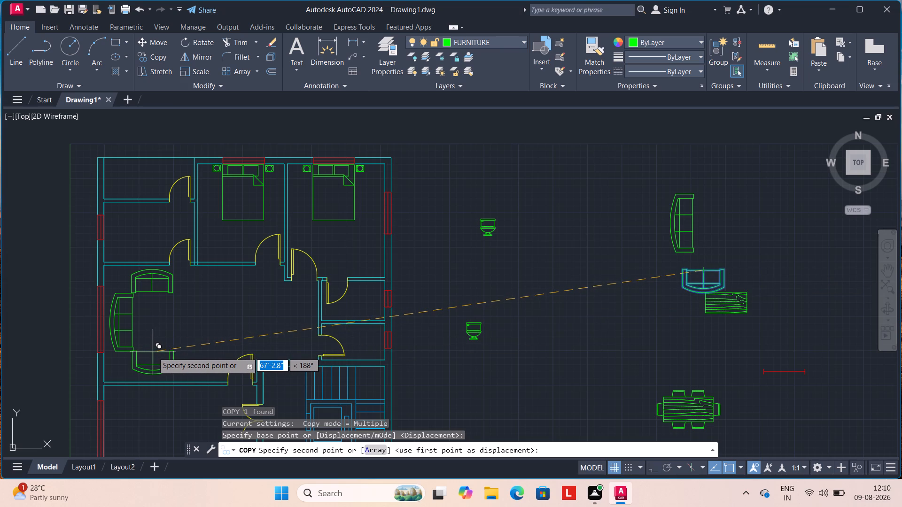
click(154, 352)
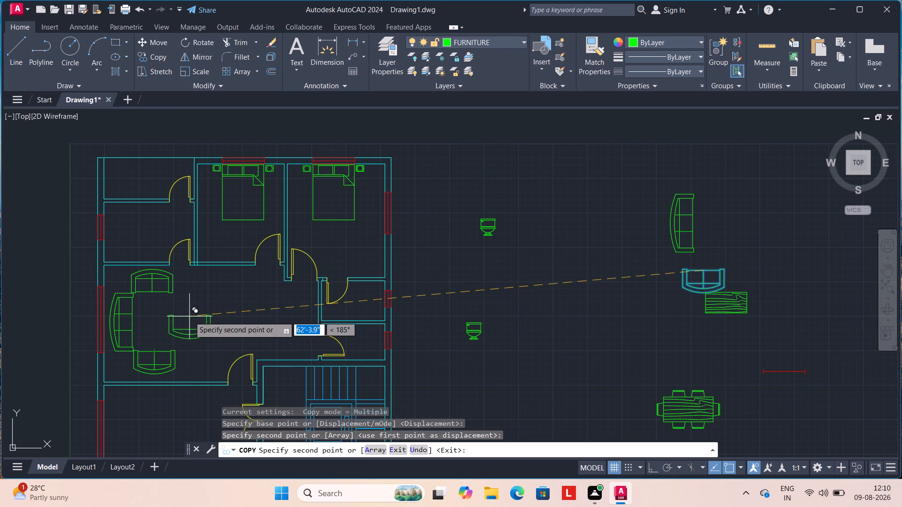
key(Escape)
Copy the staged wood-grain table into the middle of the living room, east of the sofa group.
scroll(264, 330, down, 1)
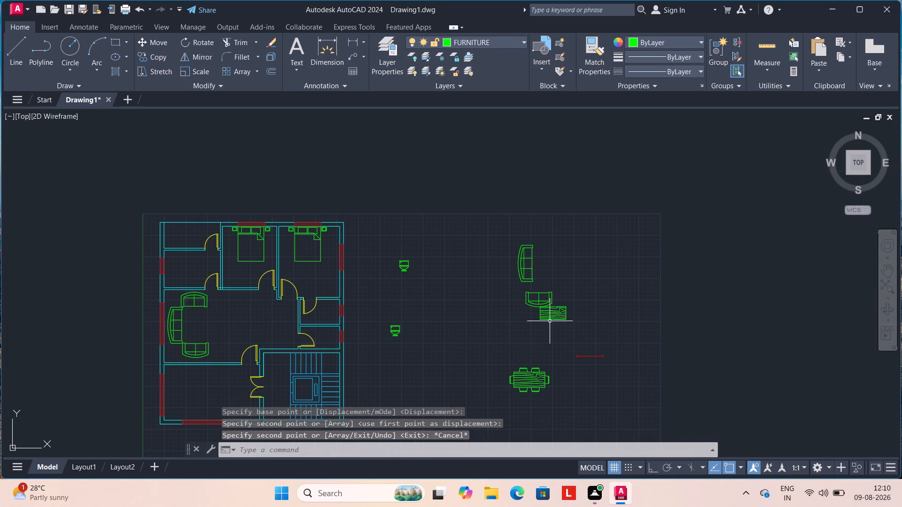
click(550, 319)
text(CO)
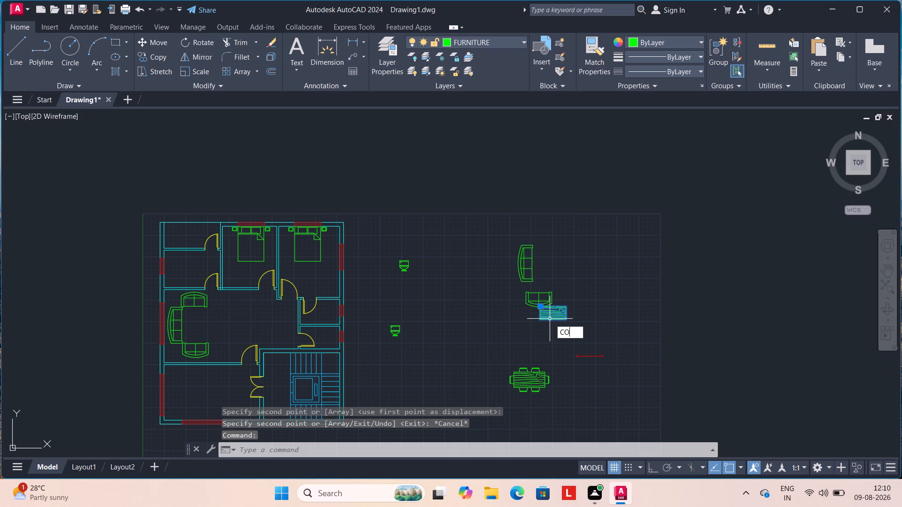
key(Return)
drag(550, 319, 511, 322)
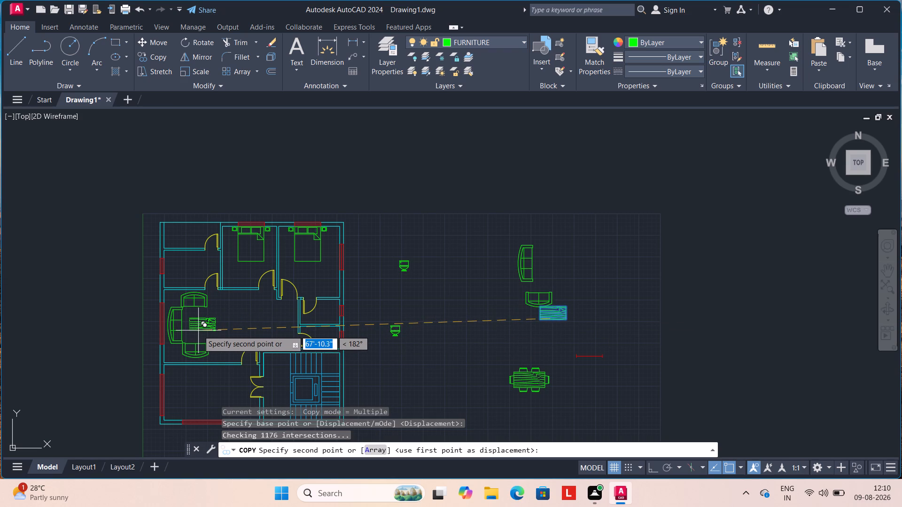
click(235, 327)
key(Escape)
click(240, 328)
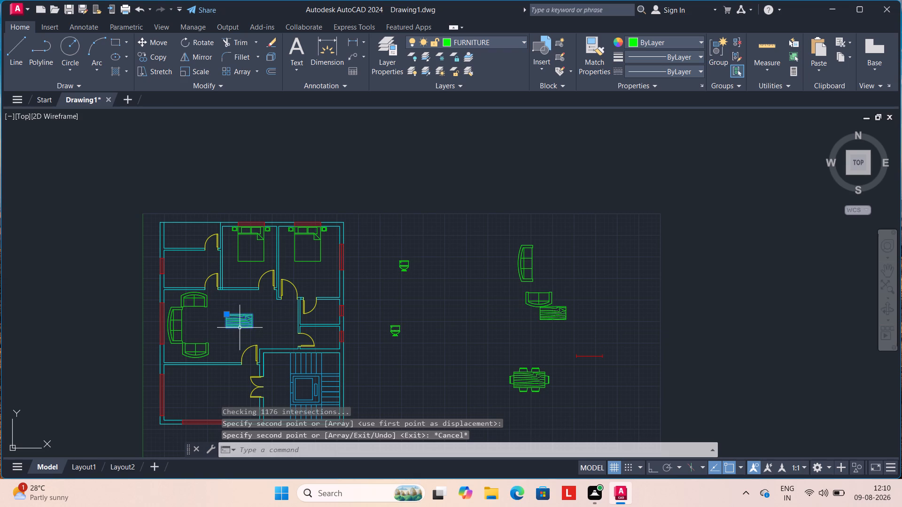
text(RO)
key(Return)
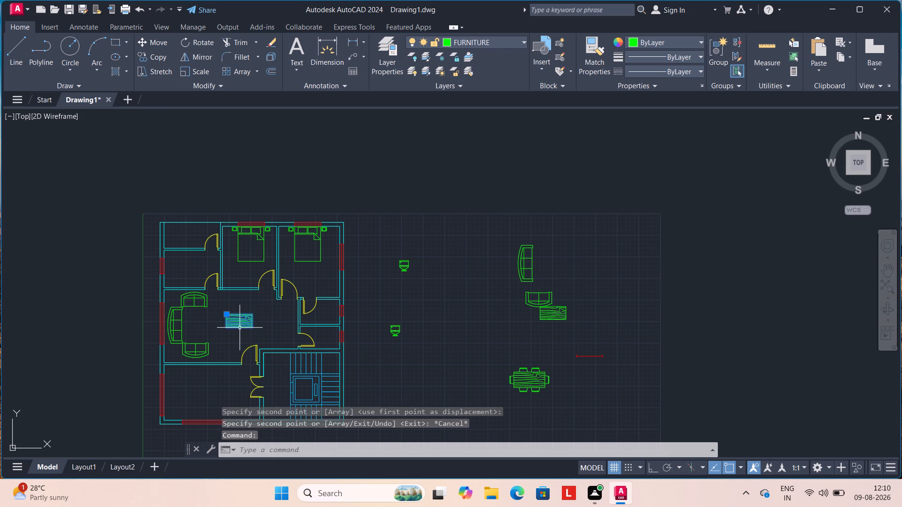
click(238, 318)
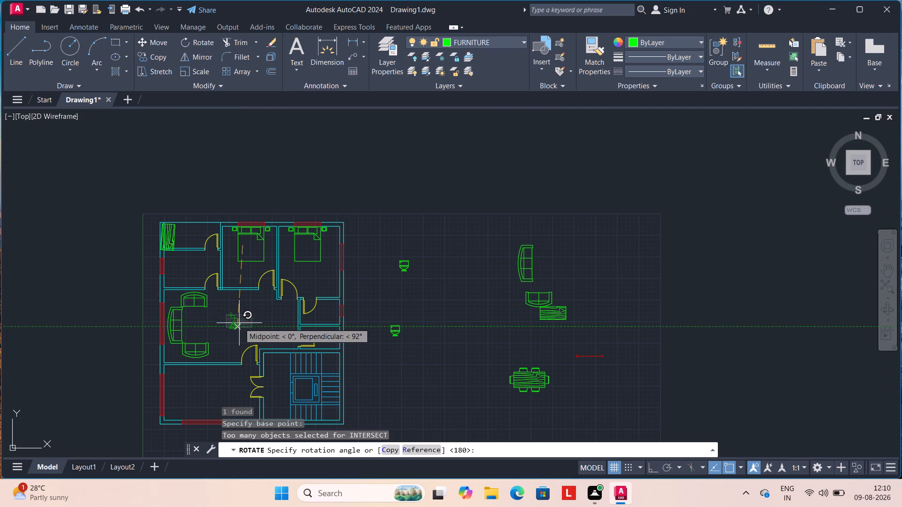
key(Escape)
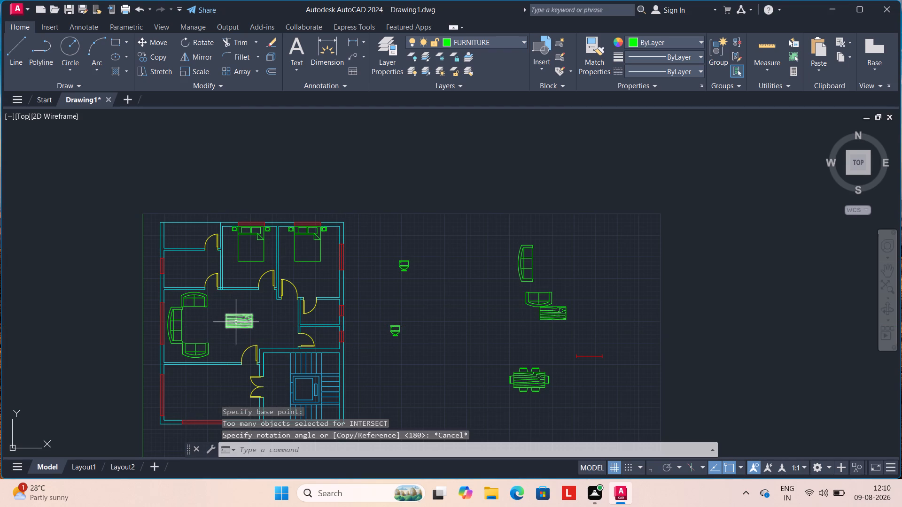
Rotate the living room's wood-grain table about a quarter turn clockwise so its long side runs roughly north-south.
click(237, 322)
text(RO)
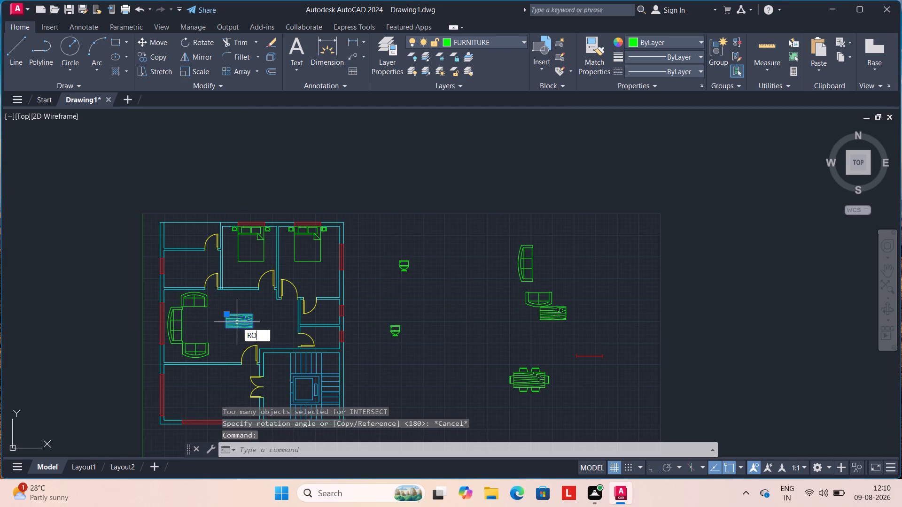
key(Return)
click(237, 322)
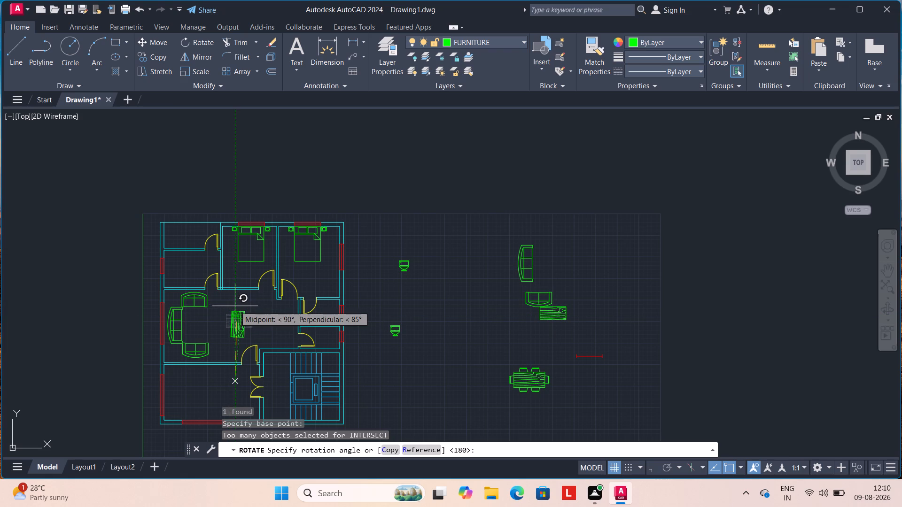
click(235, 306)
Copy the rotated table about 7'-5" west, between the two facing two-seat sofas in front of the three-seat sofa.
click(237, 335)
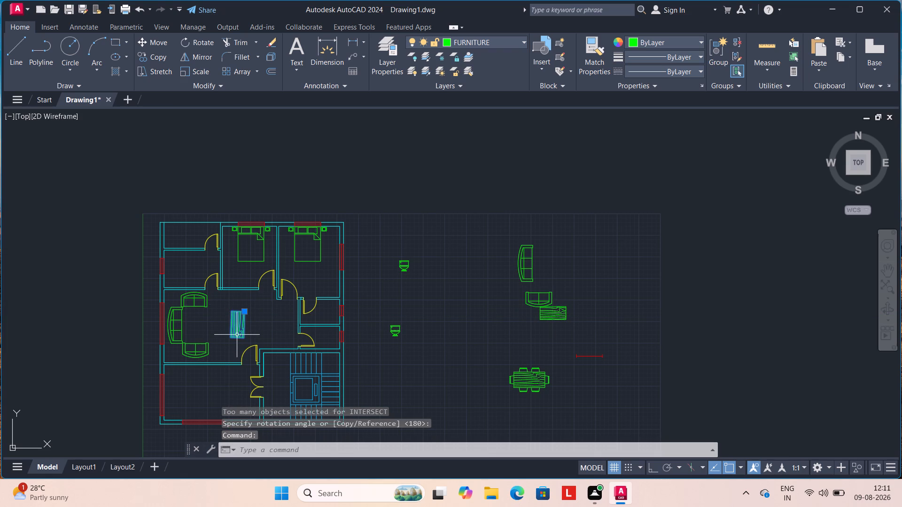
text(CO)
key(Return)
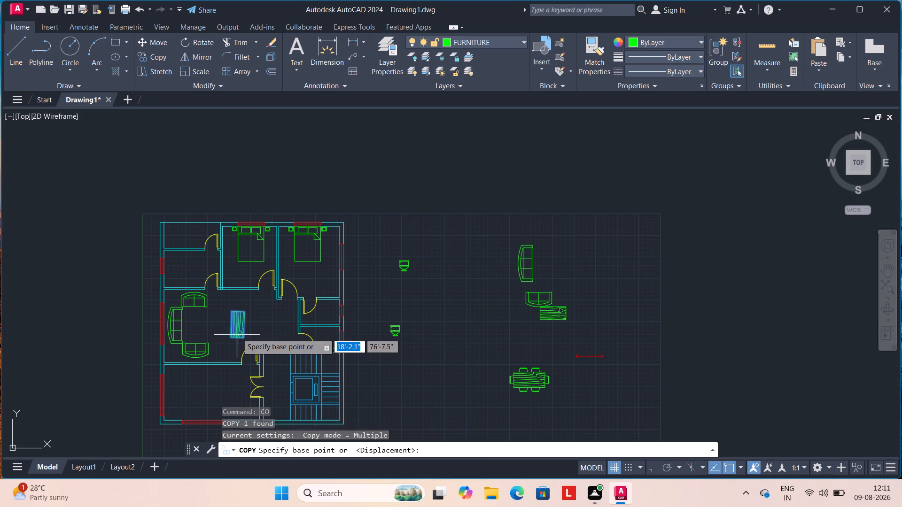
click(240, 328)
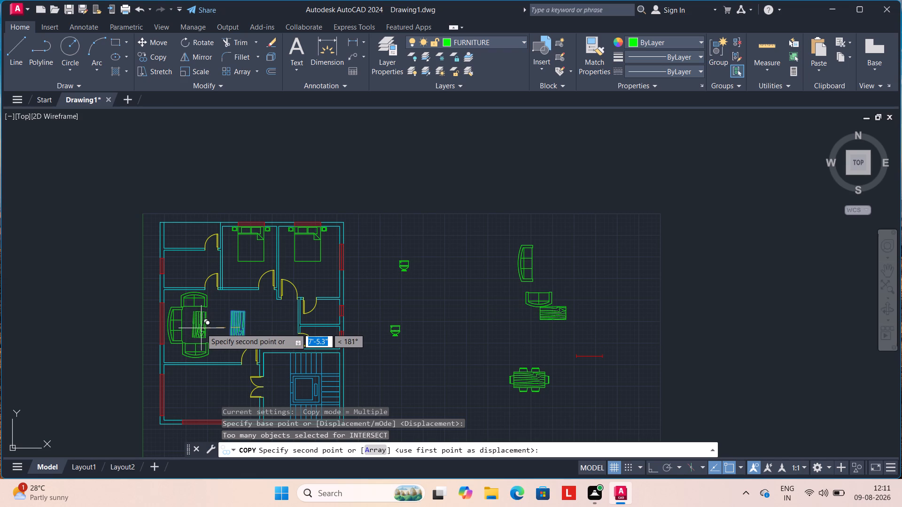
click(201, 328)
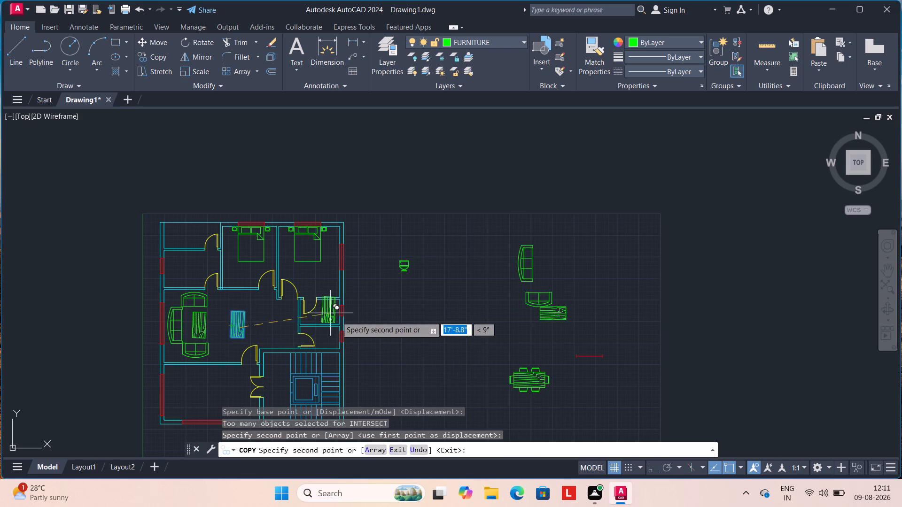
key(Escape)
Delete both rotated wood-grain tables from the living room, the middle one and the one between the two-seat sofas.
click(238, 323)
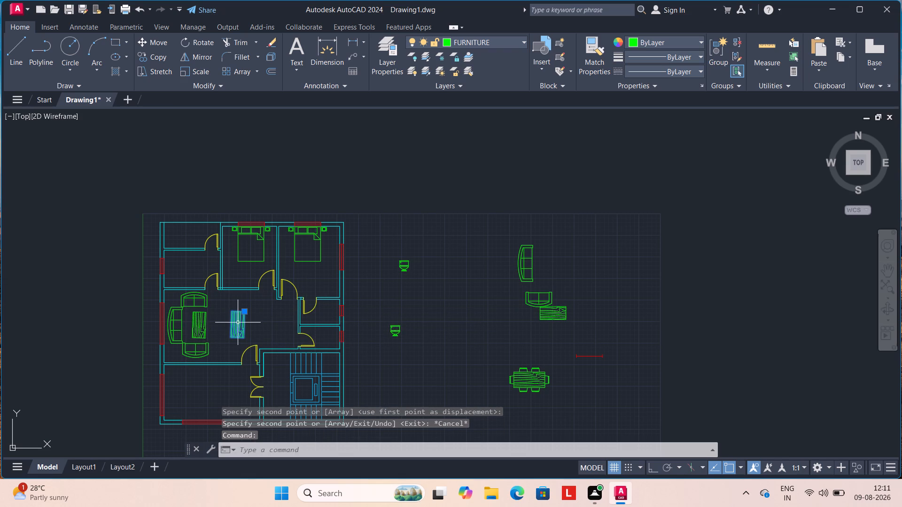
key(Delete)
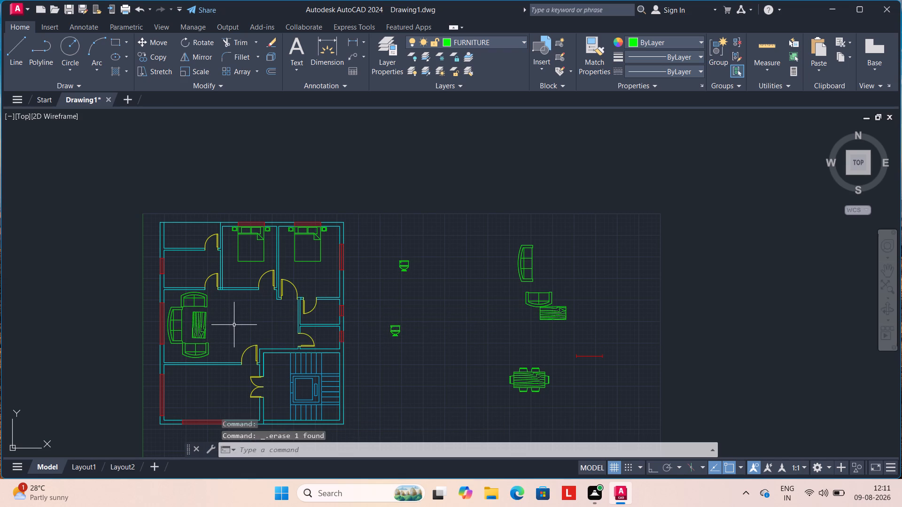
scroll(182, 331, up, 2)
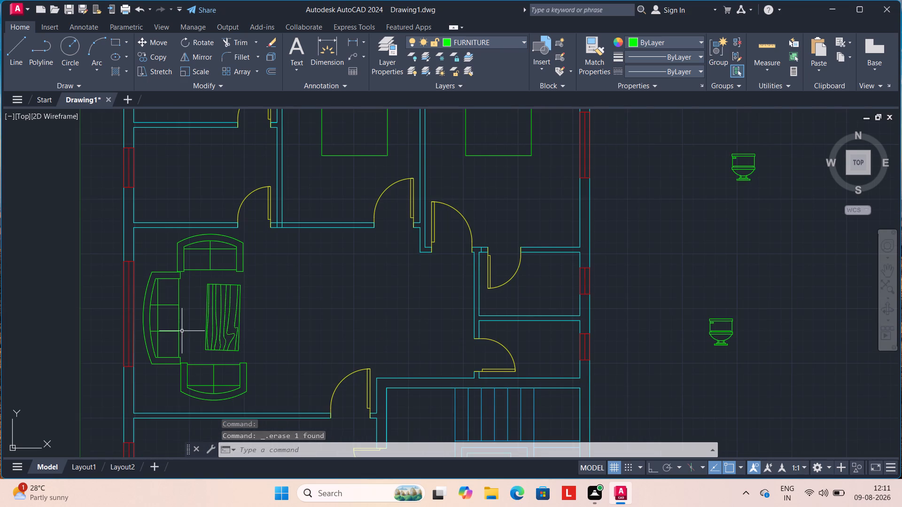
click(224, 331)
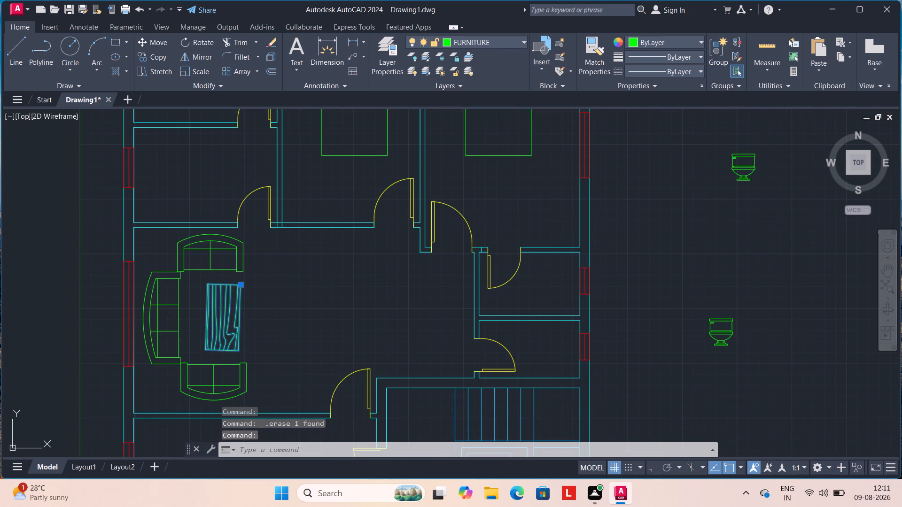
key(Delete)
Rotate the staged wood-grain table east of the plan by 90 degrees about its centre so its long side runs north-south.
scroll(631, 281, down, 2)
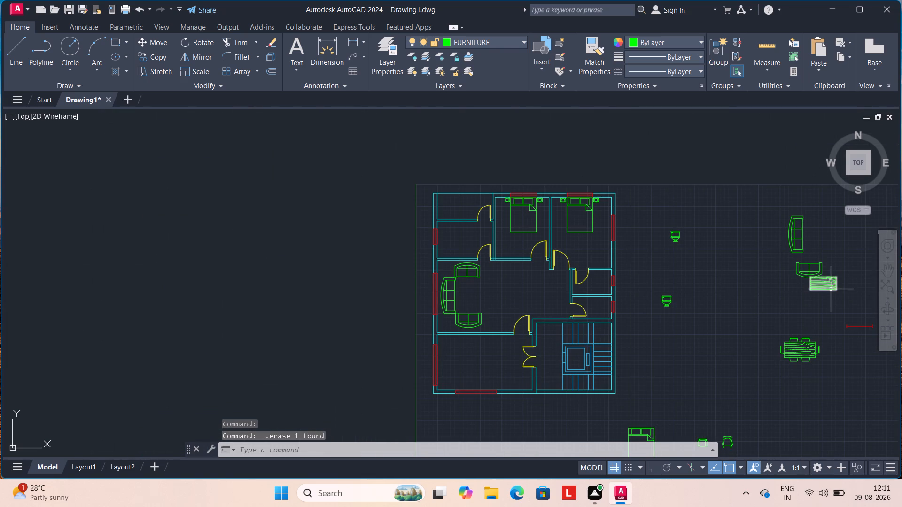
drag(827, 284, 707, 286)
key(Escape)
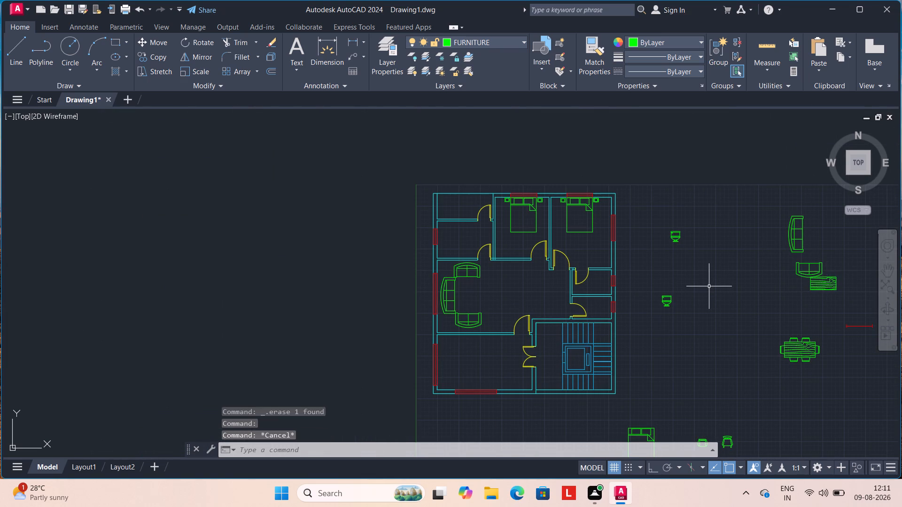
drag(788, 297, 668, 297)
key(Escape)
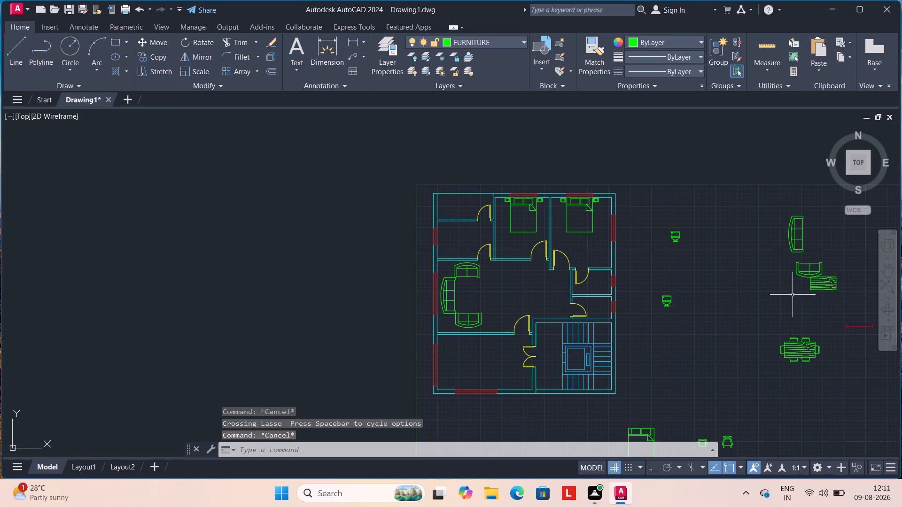
middle_drag(816, 299, 643, 293)
click(655, 279)
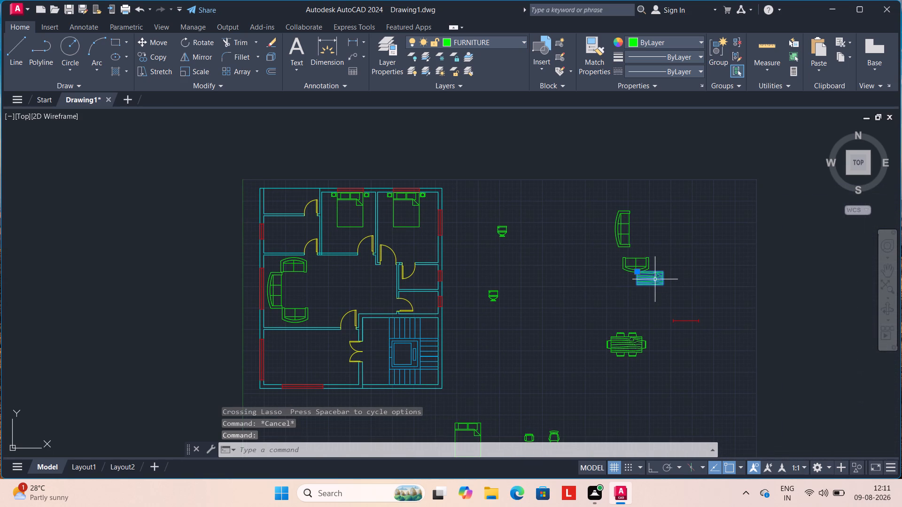
key(r)
key(o)
key(Return)
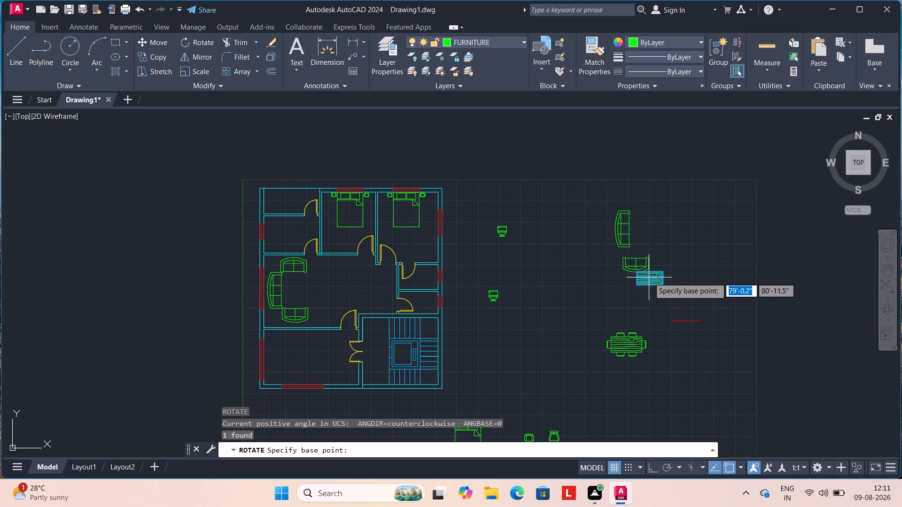
click(649, 277)
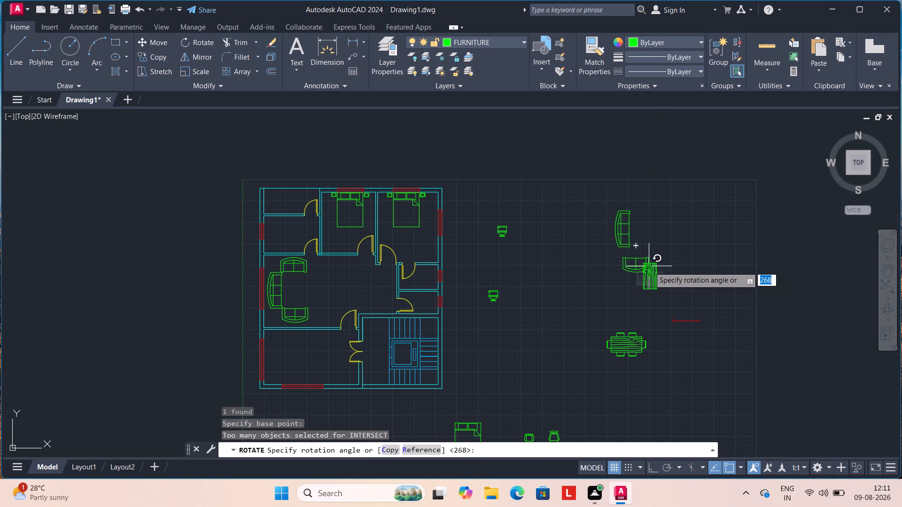
click(649, 267)
Copy the rotated staged table into the living room, between the facing two-seat sofas in front of the three-seat sofa.
click(645, 287)
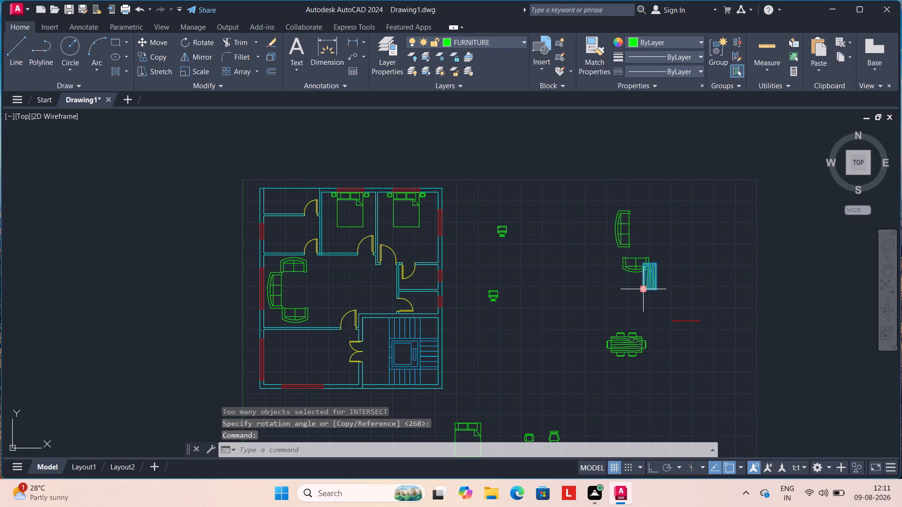
text(CO)
key(Return)
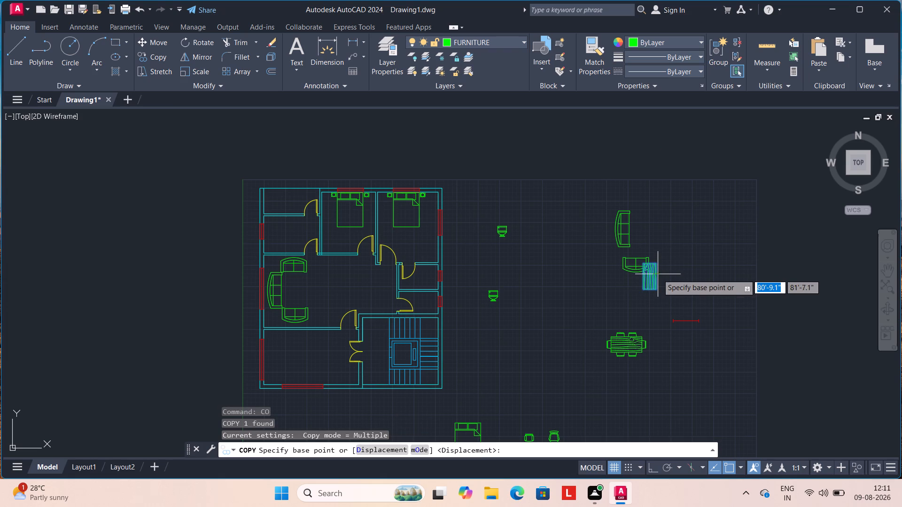
click(653, 278)
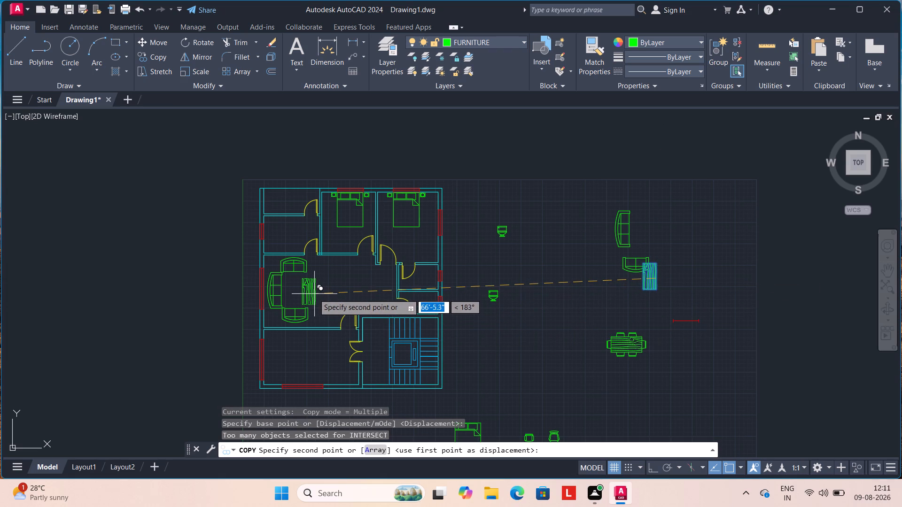
click(303, 293)
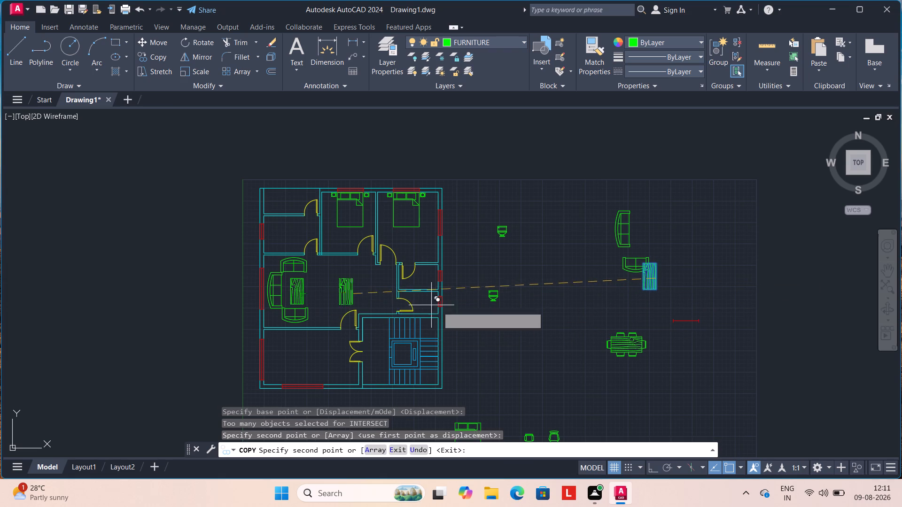
key(Escape)
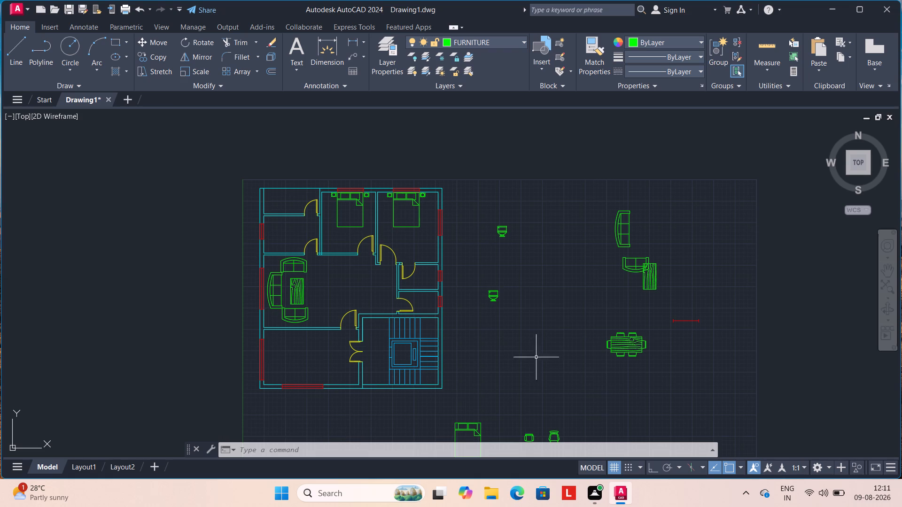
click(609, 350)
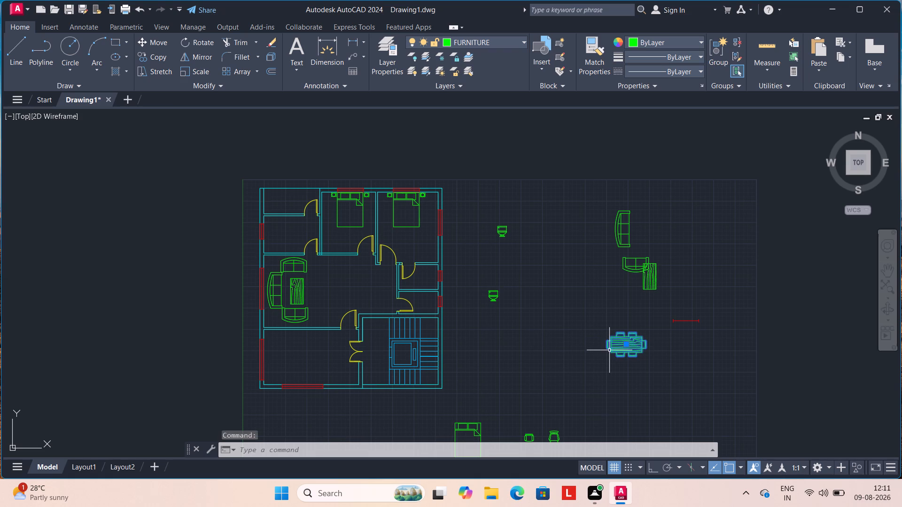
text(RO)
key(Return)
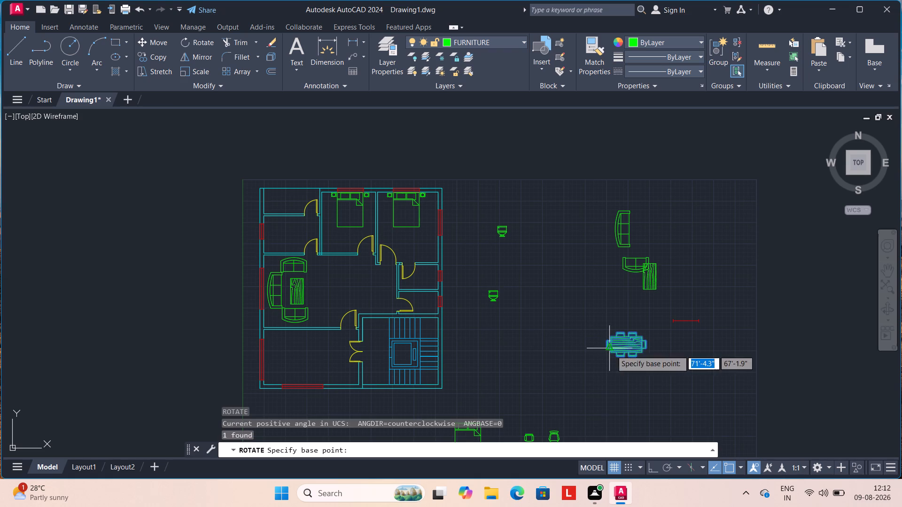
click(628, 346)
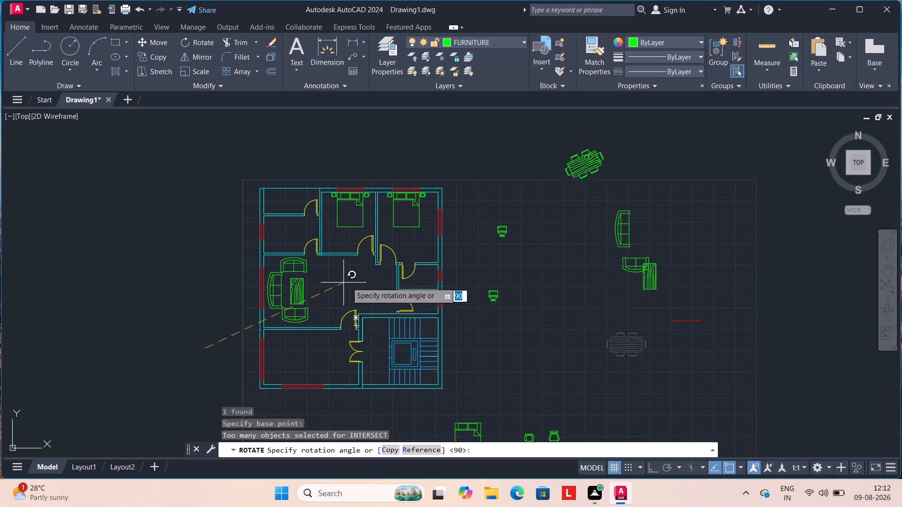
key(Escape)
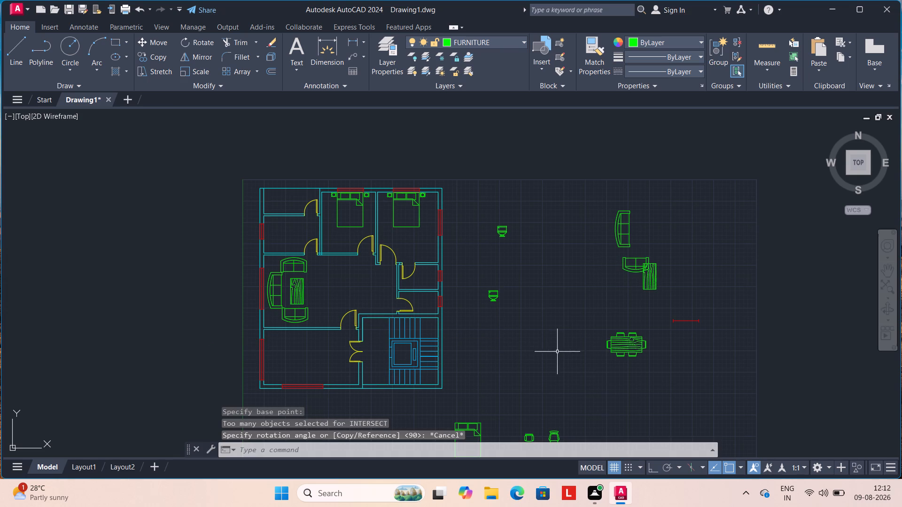
Copy the staged six-chair dining table, unrotated, into the living room east of the sofa group.
click(627, 342)
text(CO)
key(Return)
click(627, 342)
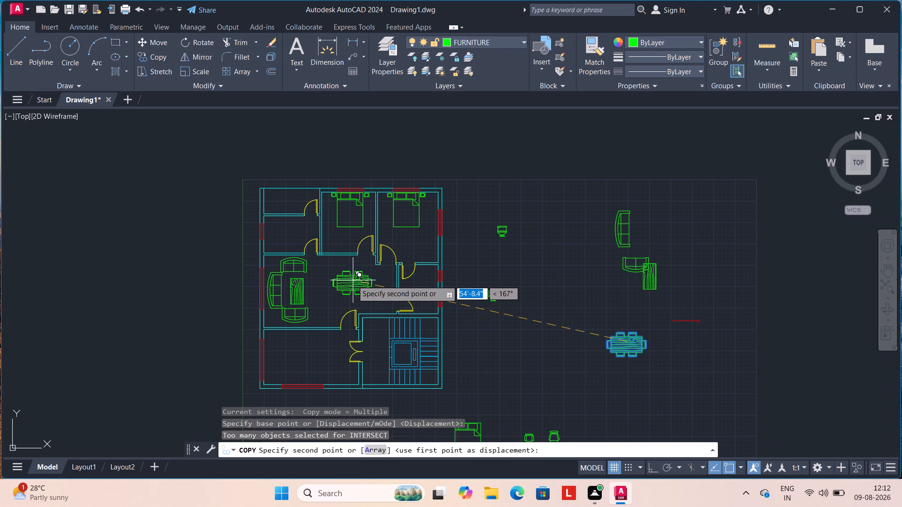
click(346, 281)
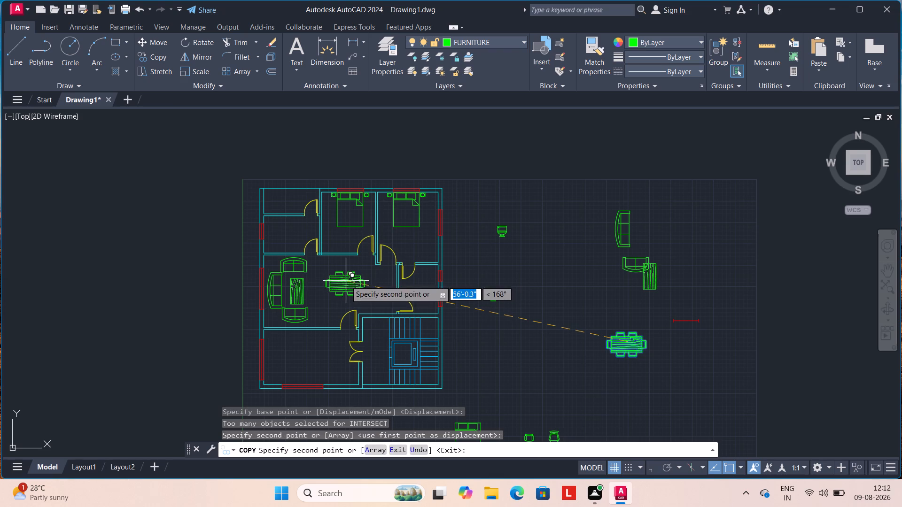
key(Escape)
Copy the staged two-seat sofa into the south-west room, near its south wall.
scroll(505, 324, down, 1)
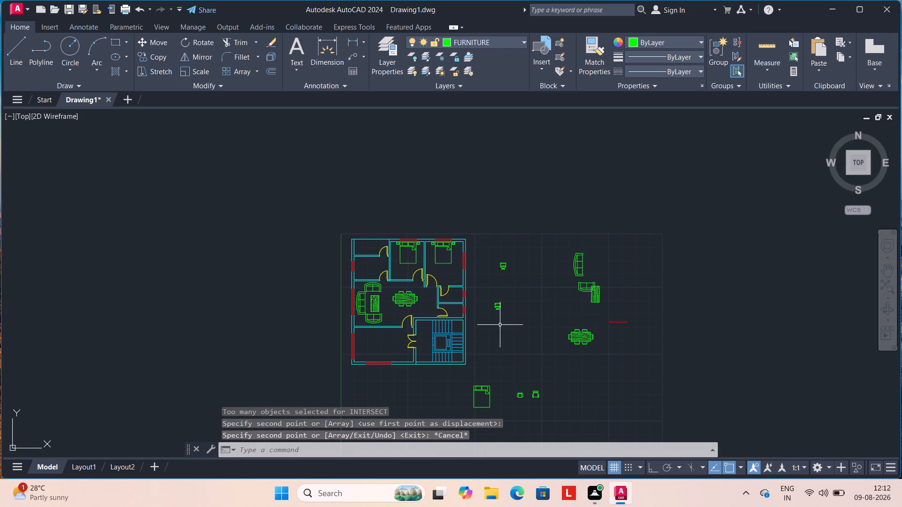
click(580, 287)
text(CO)
key(Return)
click(585, 283)
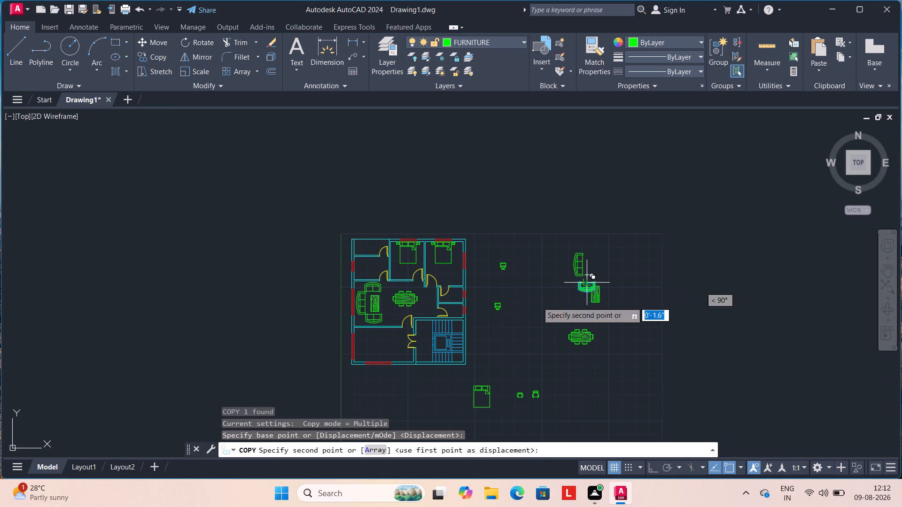
click(374, 350)
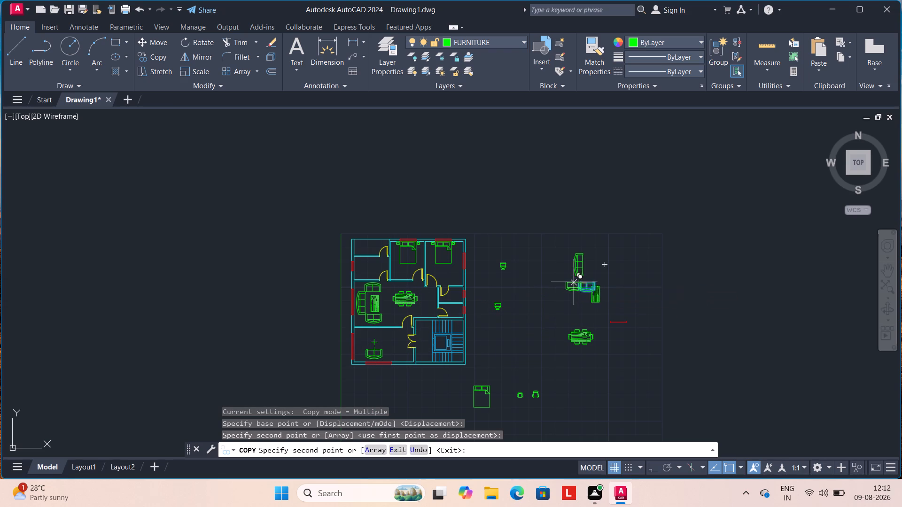
key(Escape)
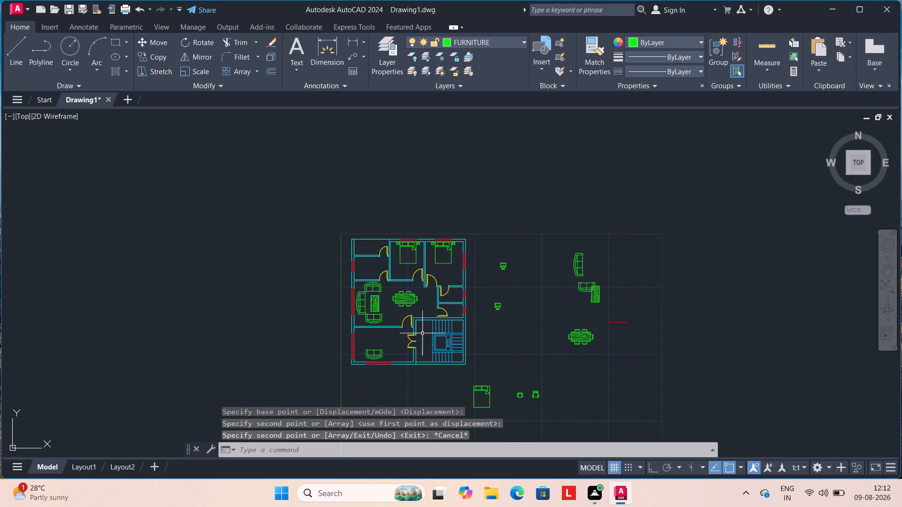
Draw an open line outline in the south-west room's north-west corner, about 3'-3" west, 4'-9" south and 1'-5" east.
scroll(377, 332, up, 3)
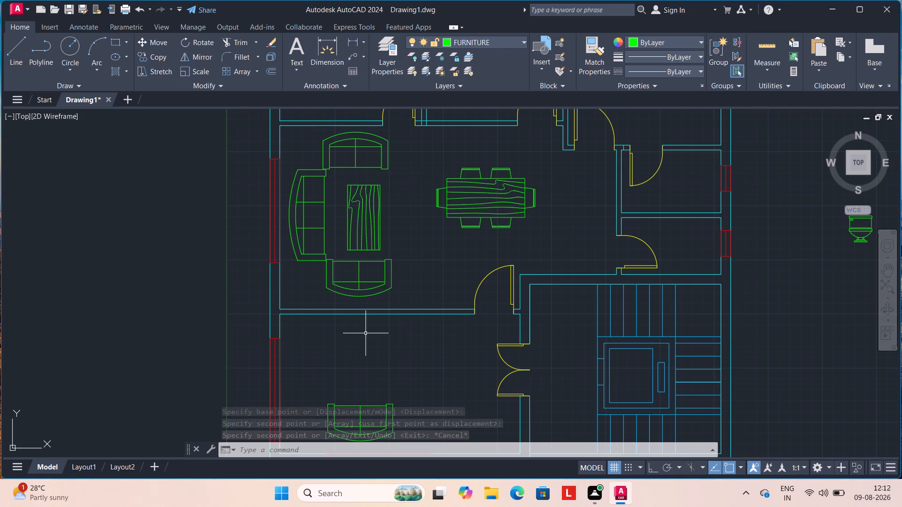
key(l)
key(Return)
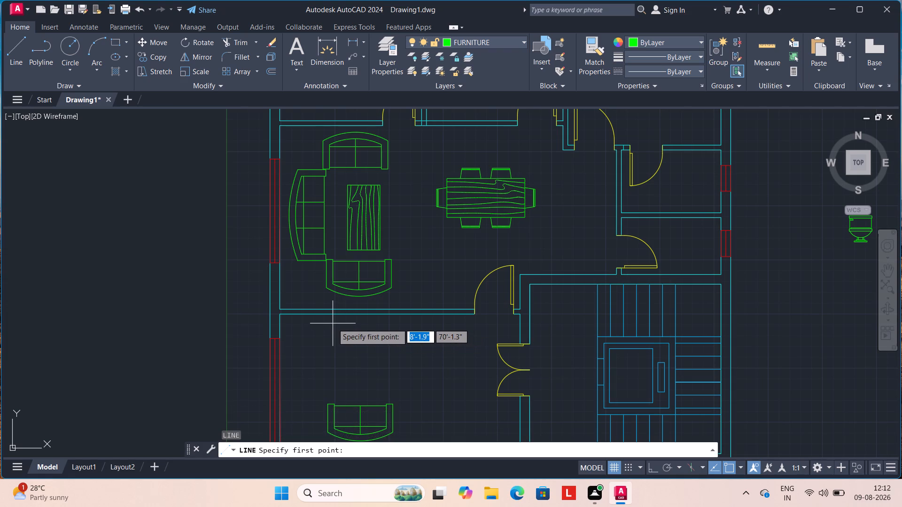
click(334, 323)
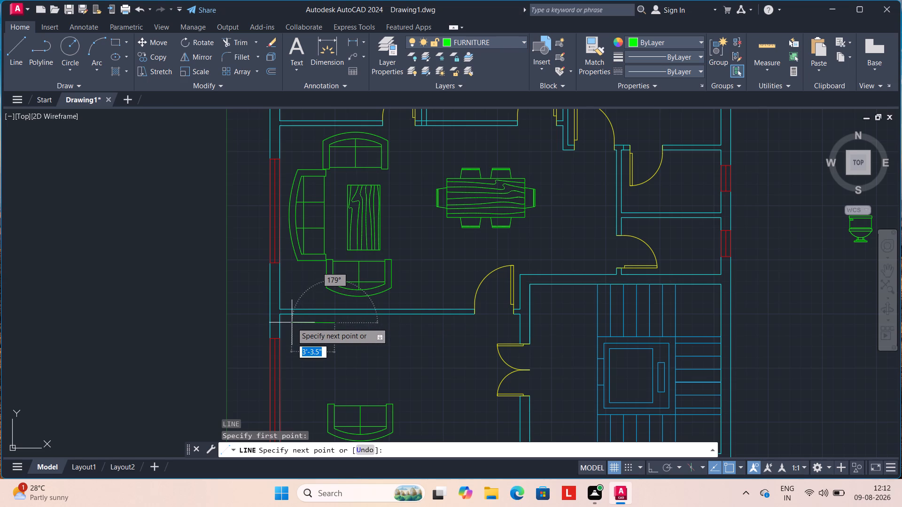
click(292, 323)
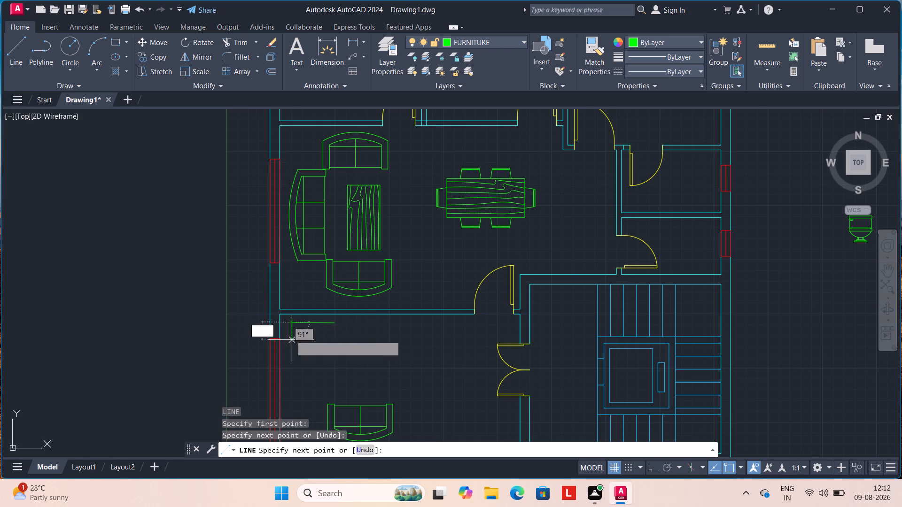
click(288, 384)
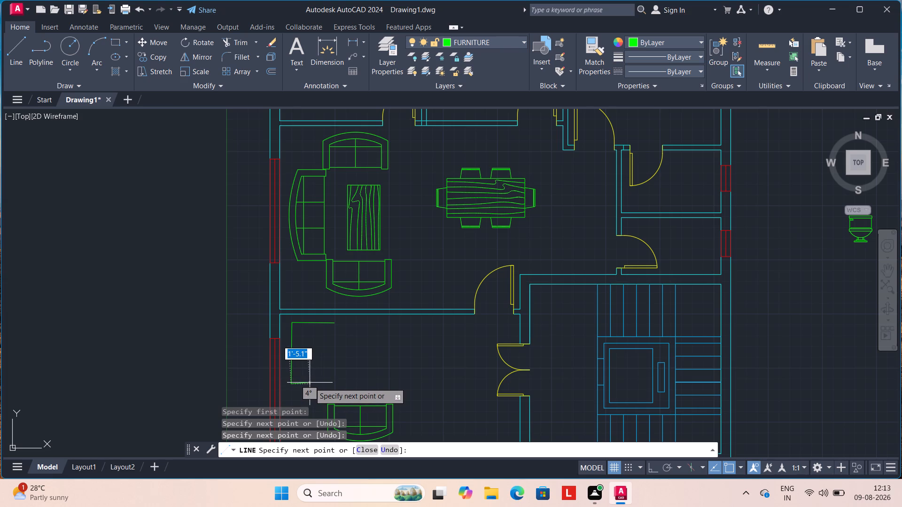
click(310, 383)
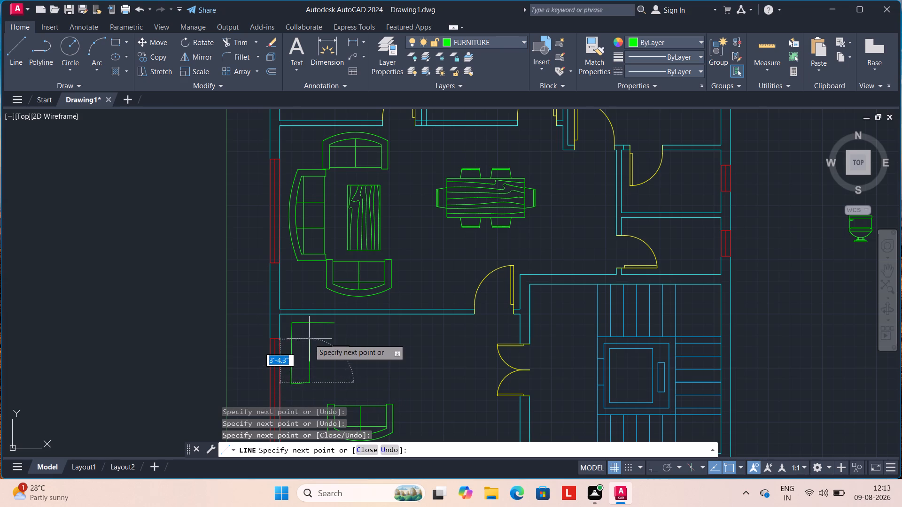
key(Escape)
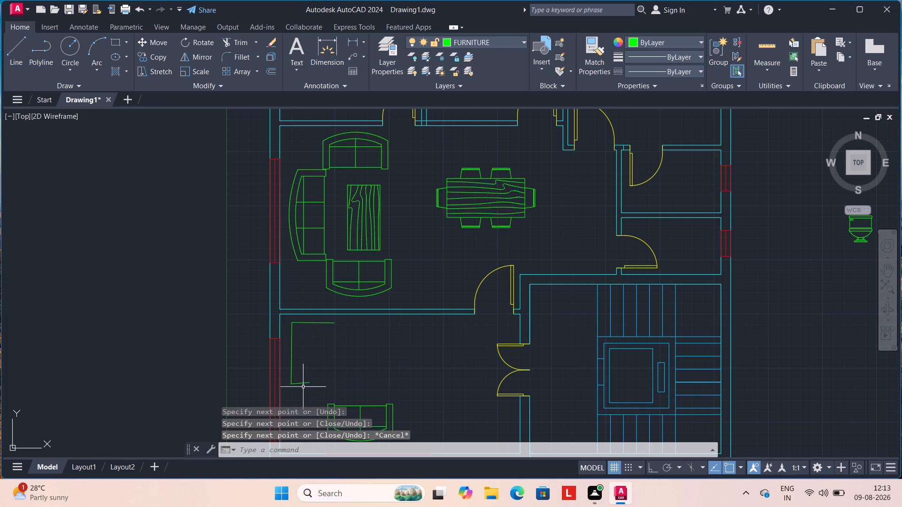
Delete the short southern line of the outline in the south-west room.
click(303, 382)
key(Delete)
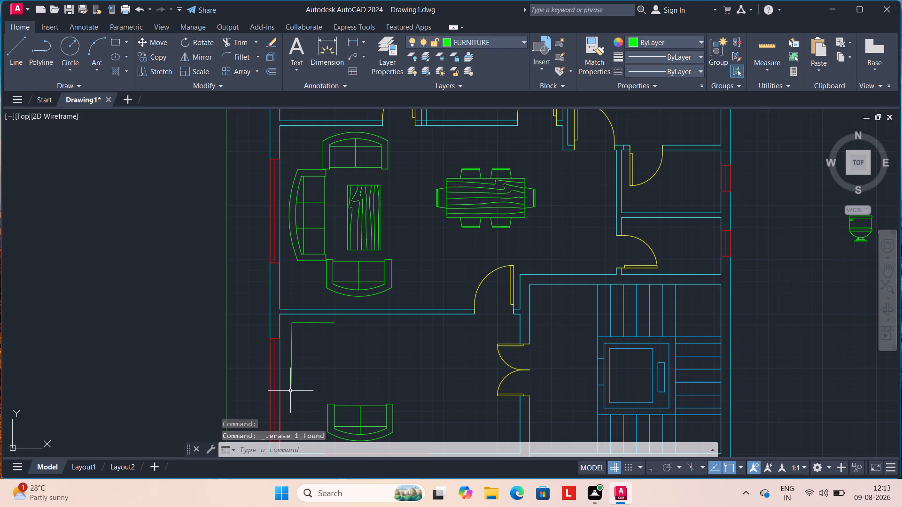
Complete the L-shaped outline from its south end with lines east, north about 3'-8", east again, and north to the upper line's end.
key(l)
key(Return)
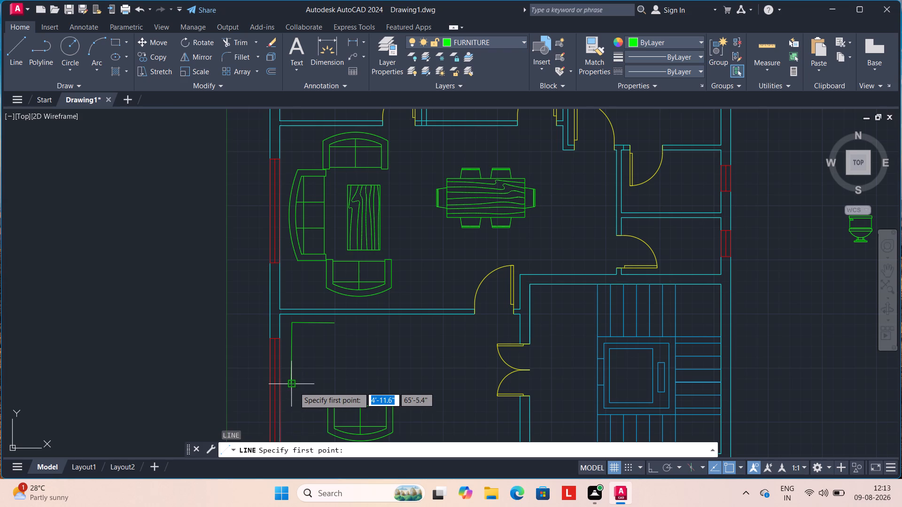
click(294, 387)
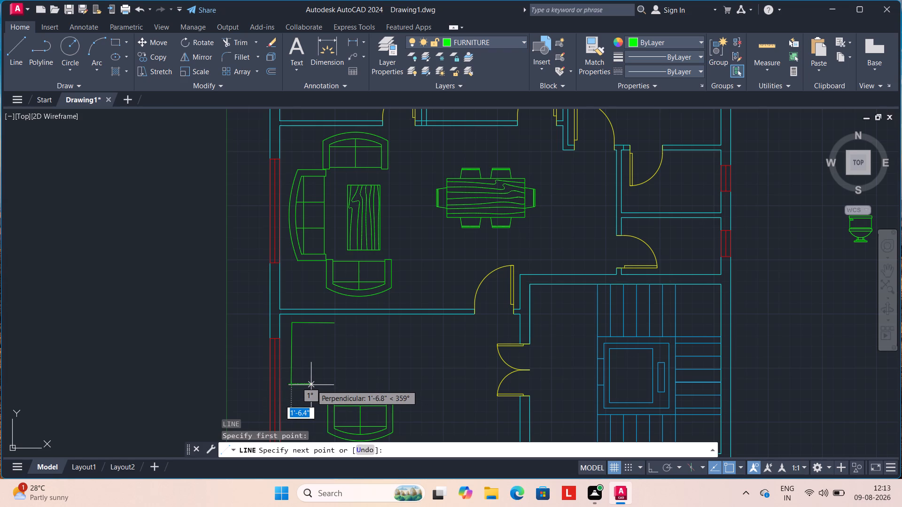
click(306, 385)
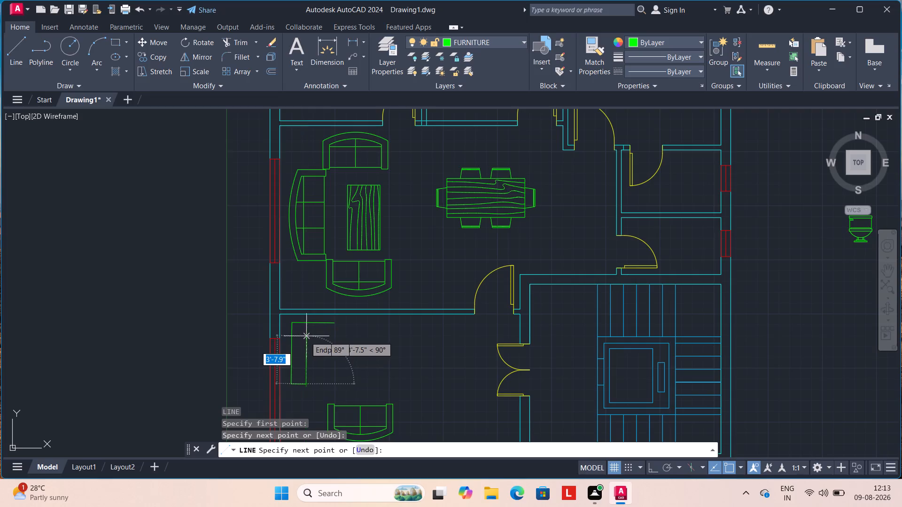
click(307, 336)
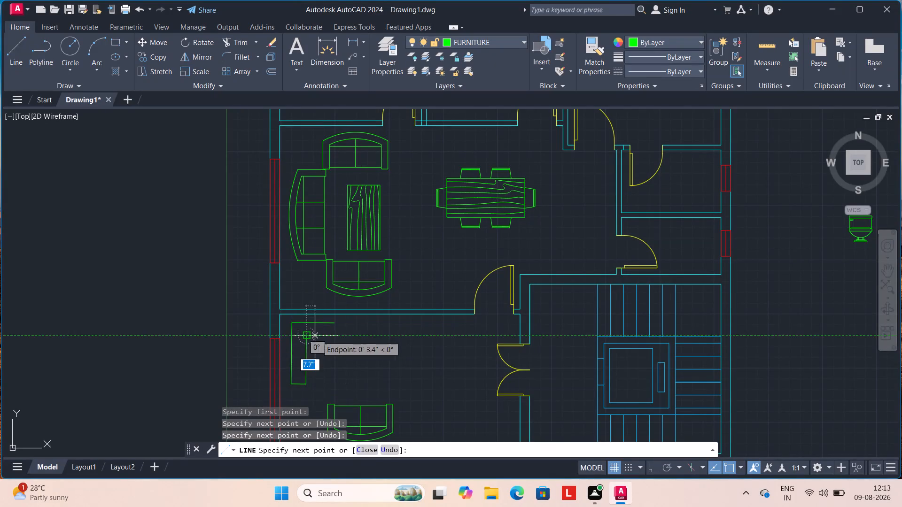
click(335, 338)
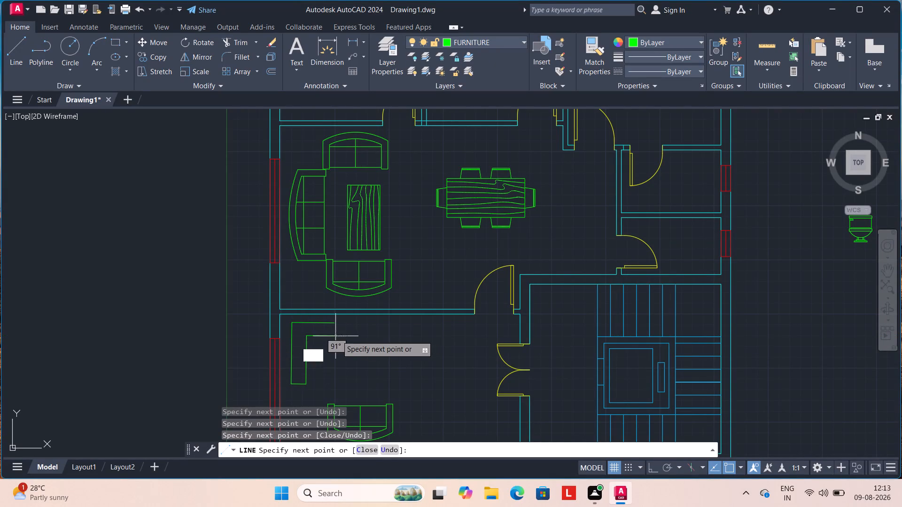
click(334, 327)
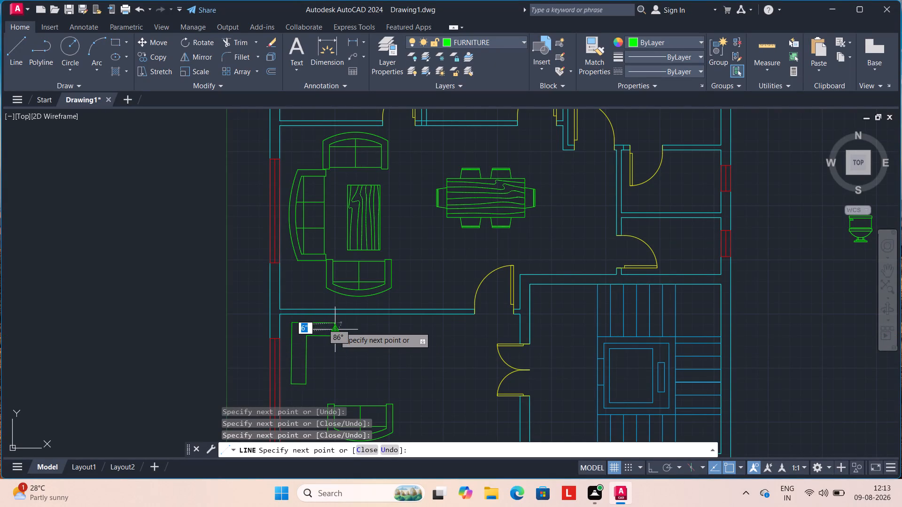
key(Escape)
Delete the short line closing the east end of the L-shaped outline's northern arm.
click(335, 331)
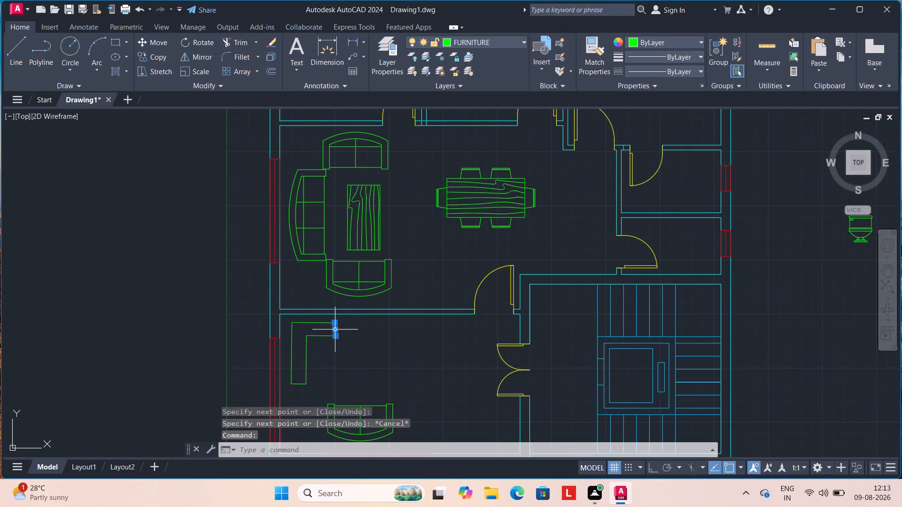
key(Delete)
Redraw the short closing line, about 11" long, at the east end of the L-shaped outline's northern arm.
scroll(332, 336, up, 2)
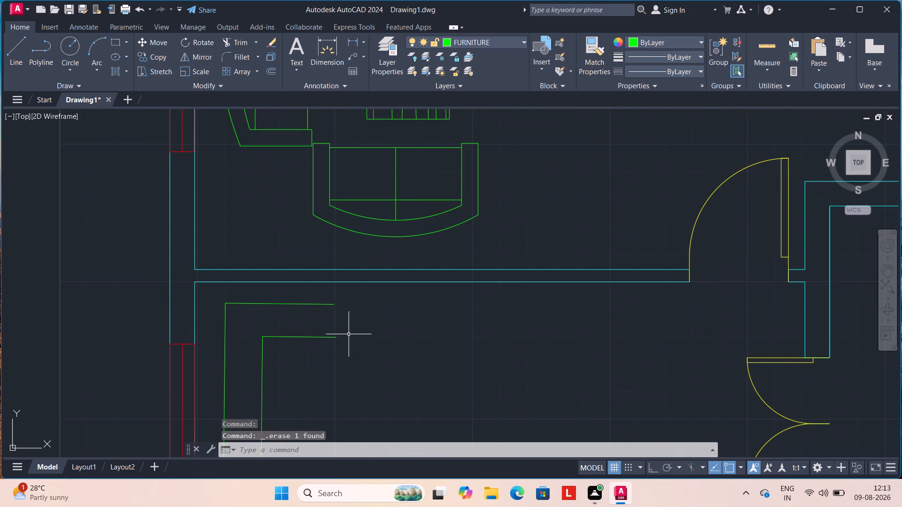
key(l)
key(Return)
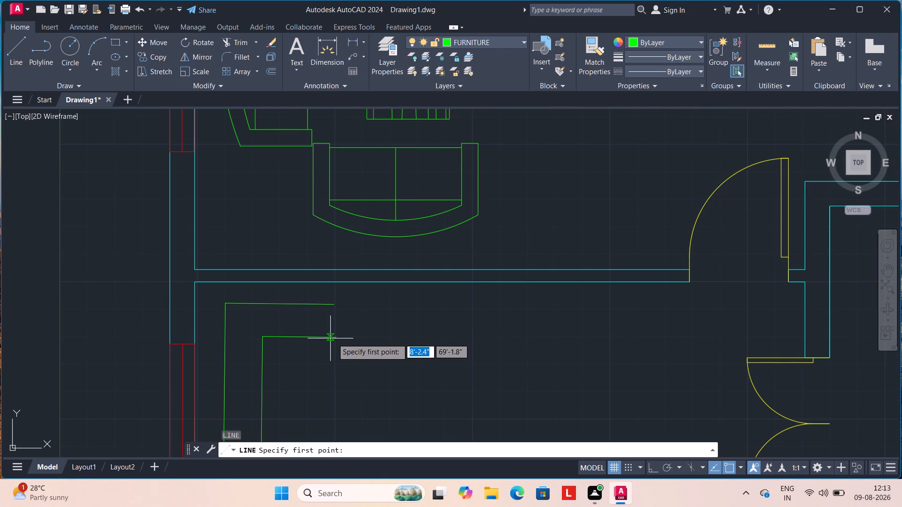
click(336, 338)
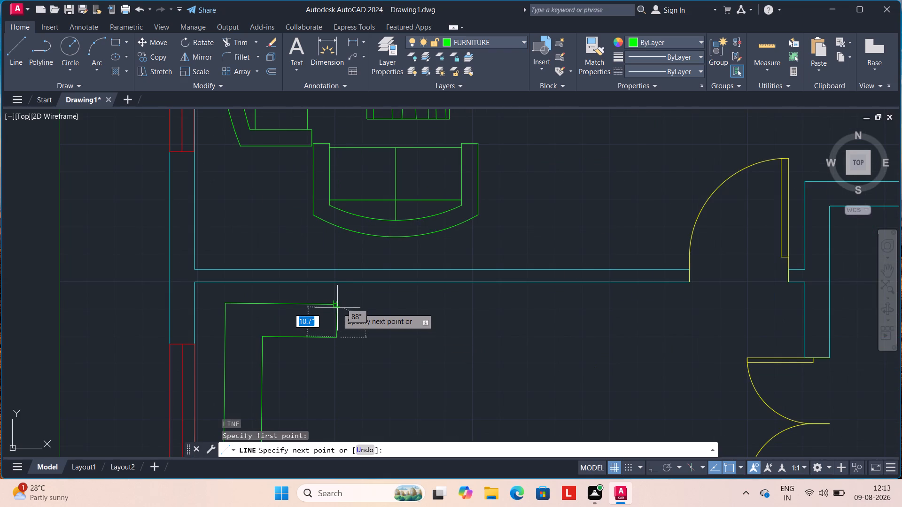
click(337, 307)
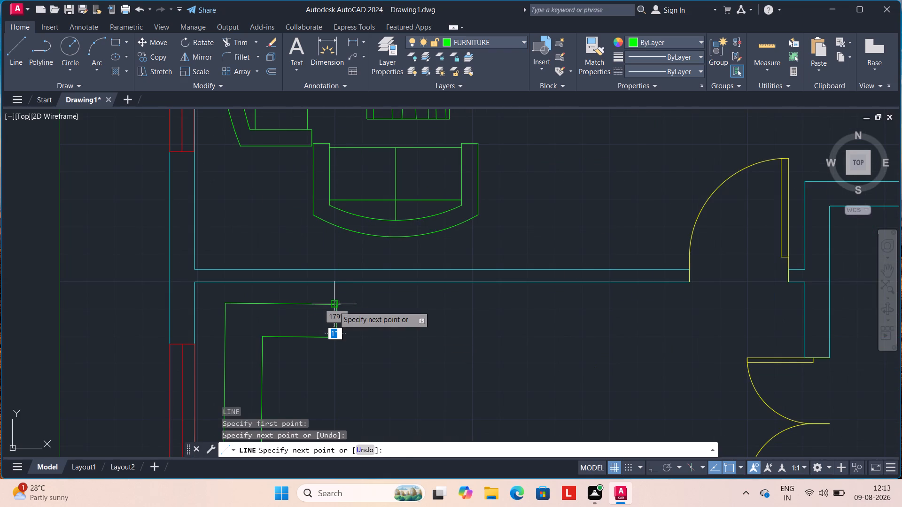
click(334, 306)
key(Escape)
scroll(311, 327, down, 1)
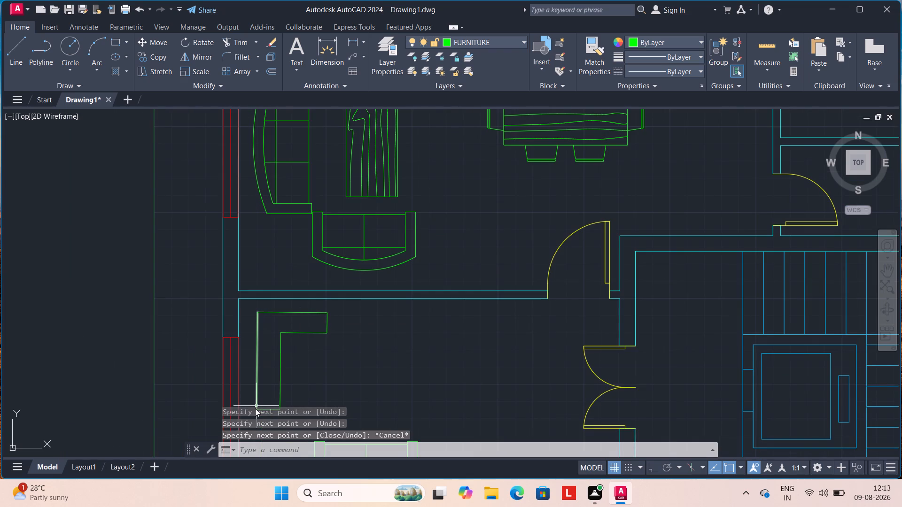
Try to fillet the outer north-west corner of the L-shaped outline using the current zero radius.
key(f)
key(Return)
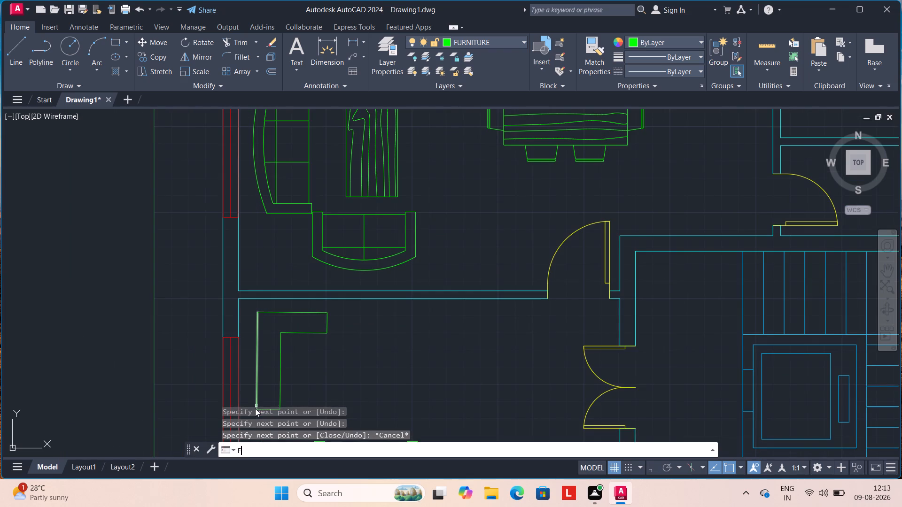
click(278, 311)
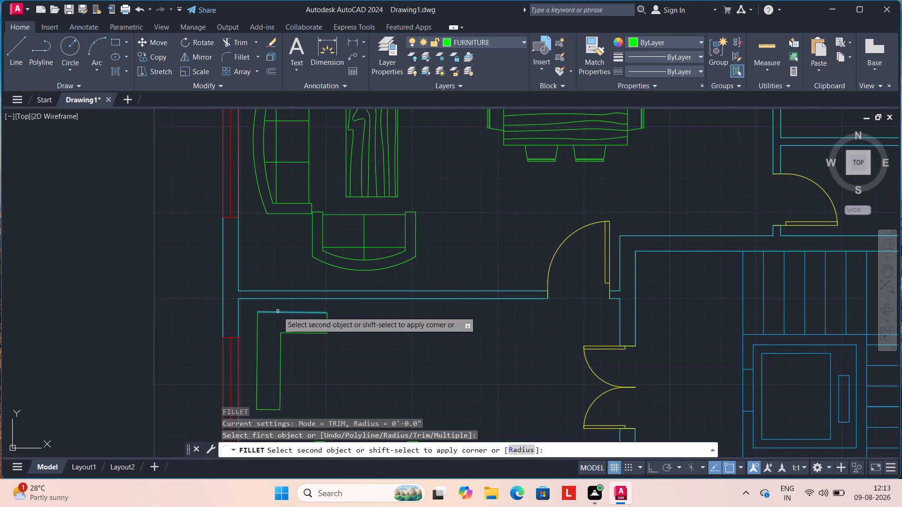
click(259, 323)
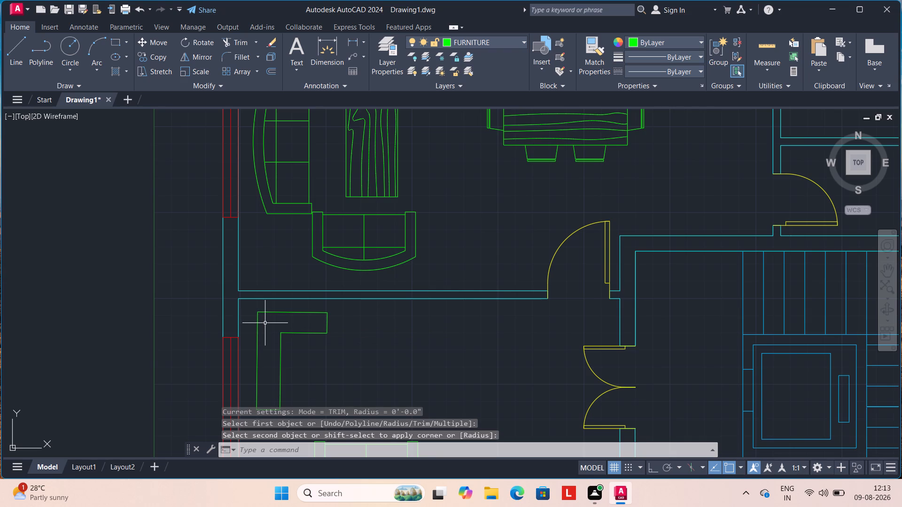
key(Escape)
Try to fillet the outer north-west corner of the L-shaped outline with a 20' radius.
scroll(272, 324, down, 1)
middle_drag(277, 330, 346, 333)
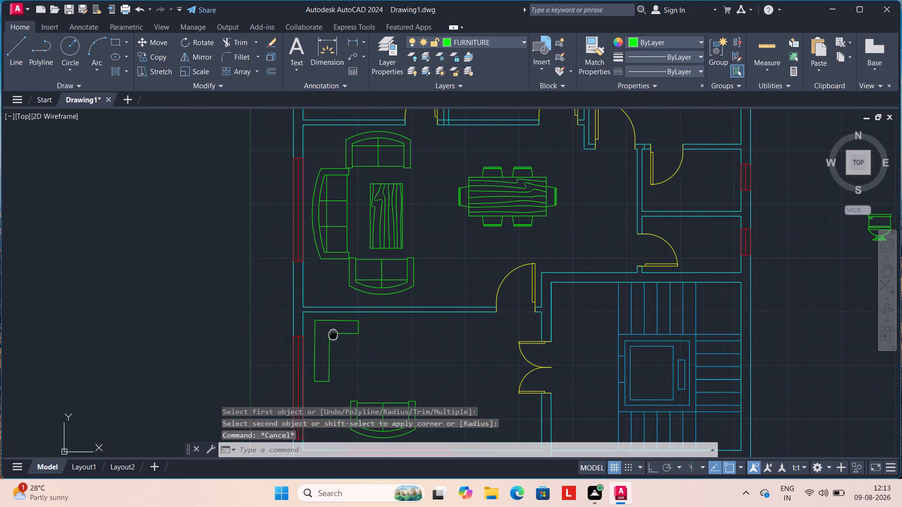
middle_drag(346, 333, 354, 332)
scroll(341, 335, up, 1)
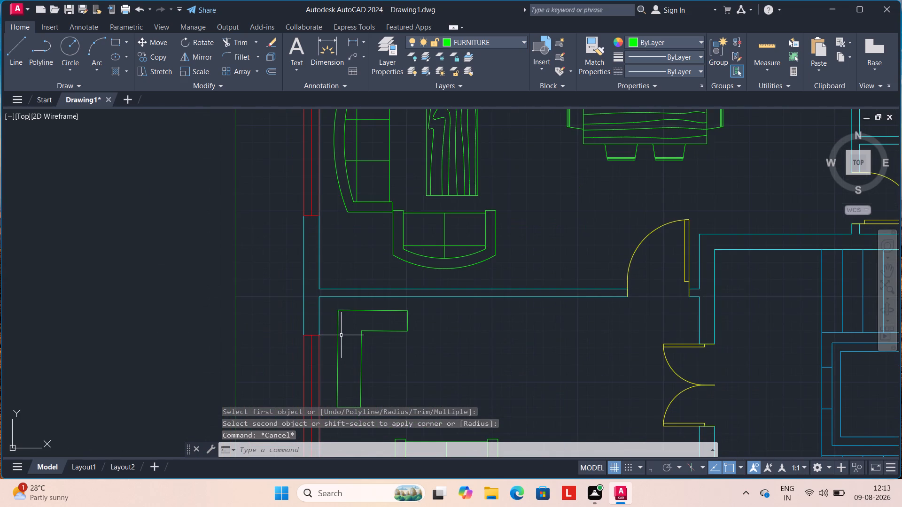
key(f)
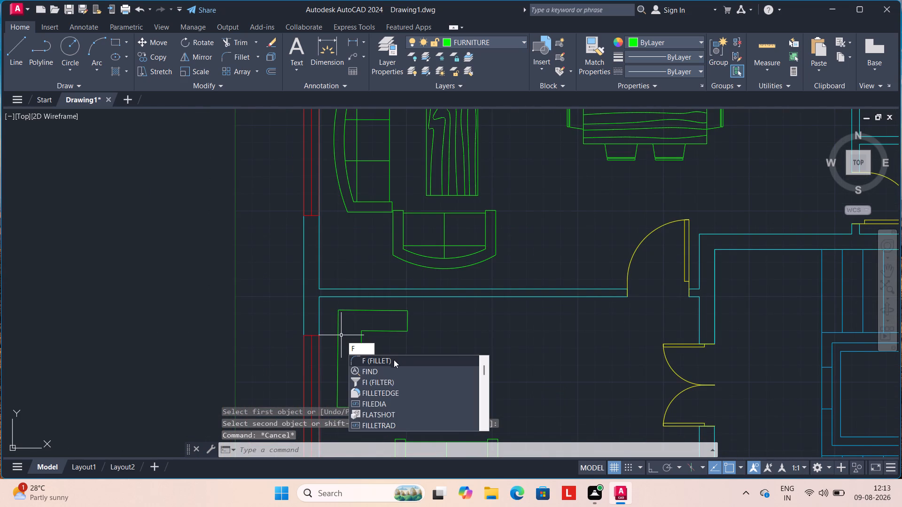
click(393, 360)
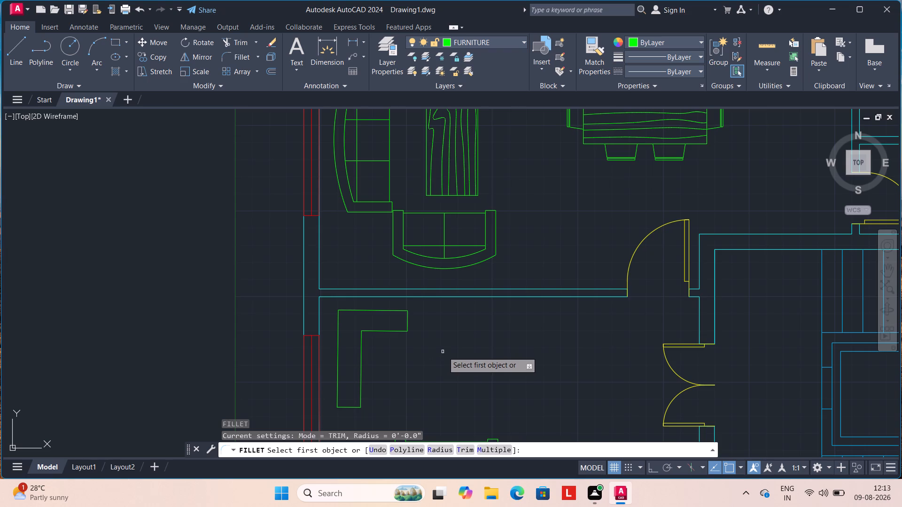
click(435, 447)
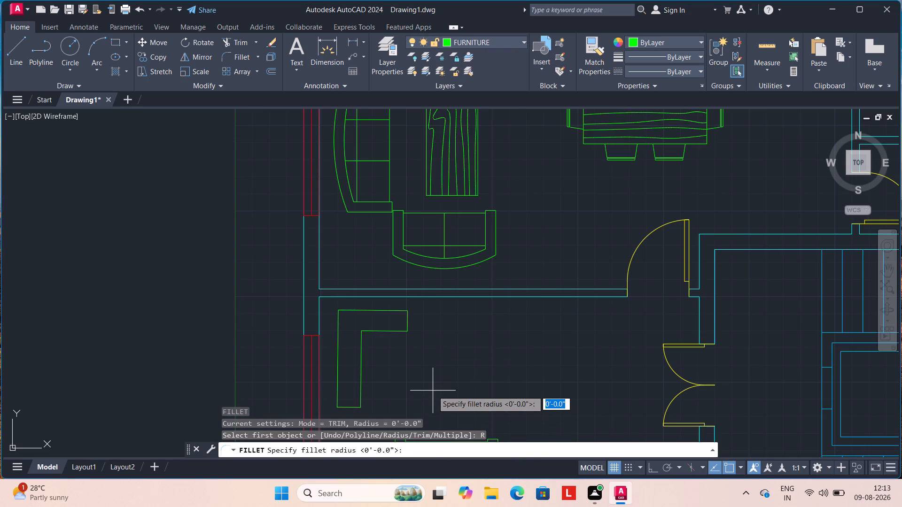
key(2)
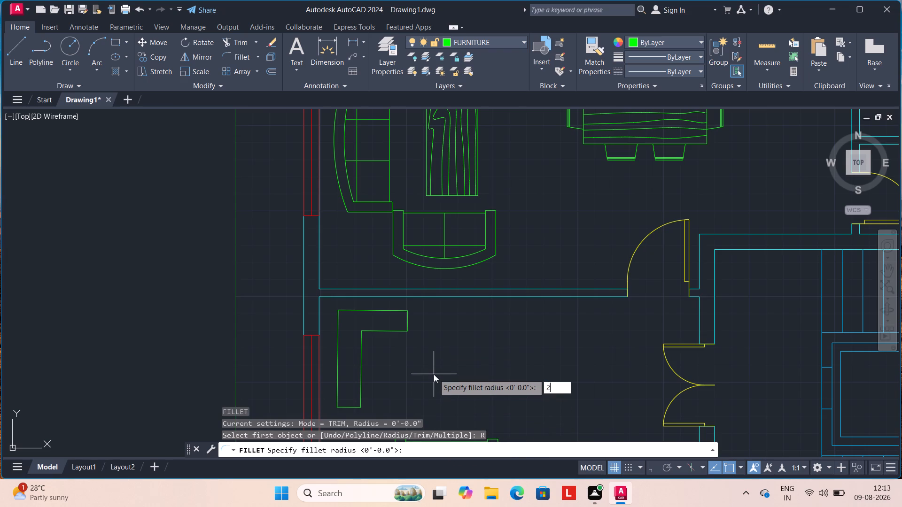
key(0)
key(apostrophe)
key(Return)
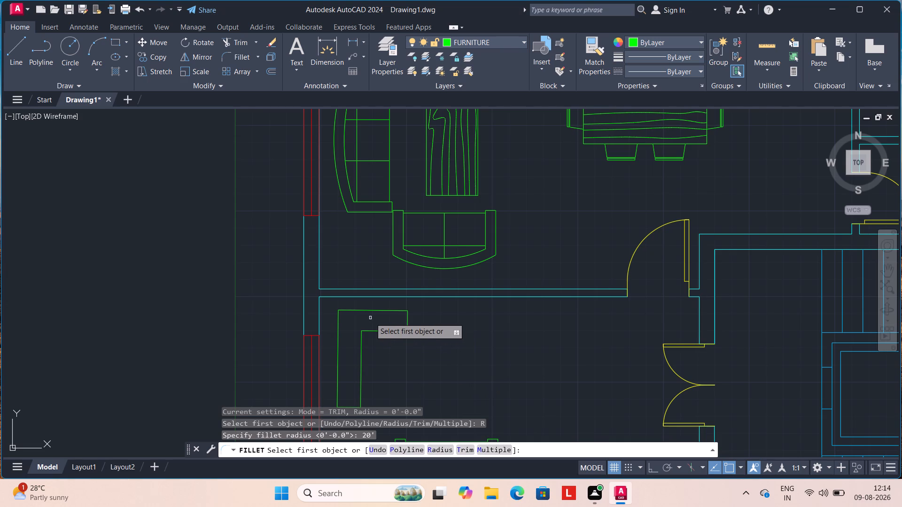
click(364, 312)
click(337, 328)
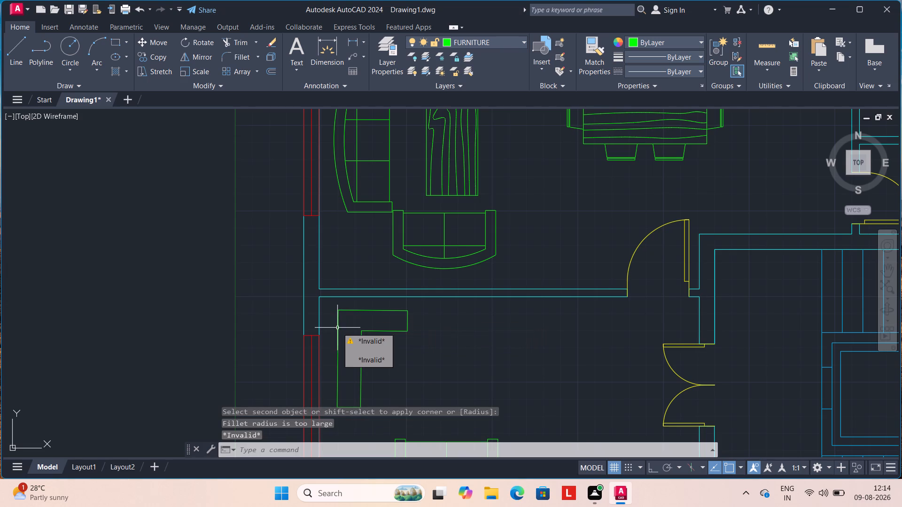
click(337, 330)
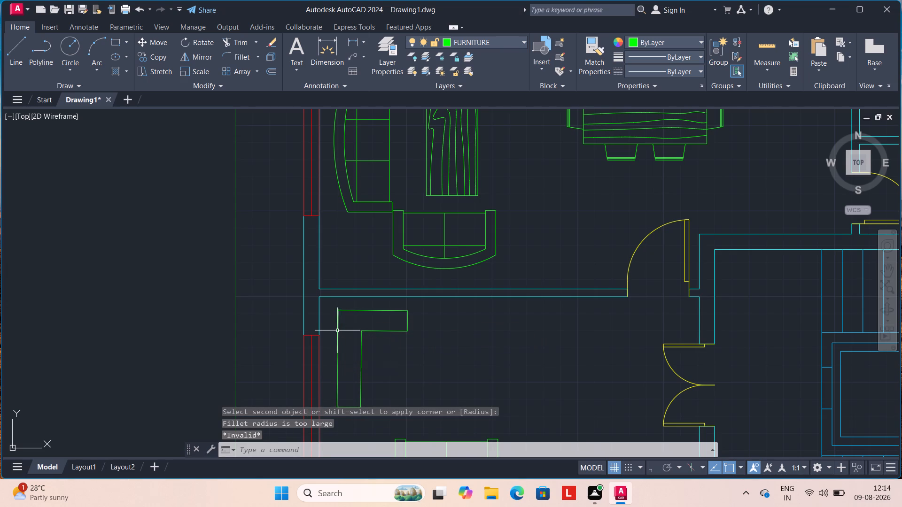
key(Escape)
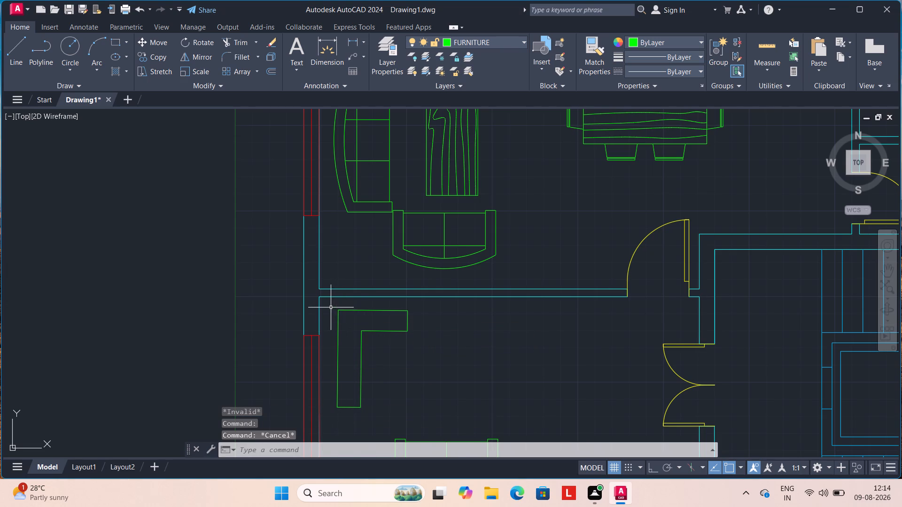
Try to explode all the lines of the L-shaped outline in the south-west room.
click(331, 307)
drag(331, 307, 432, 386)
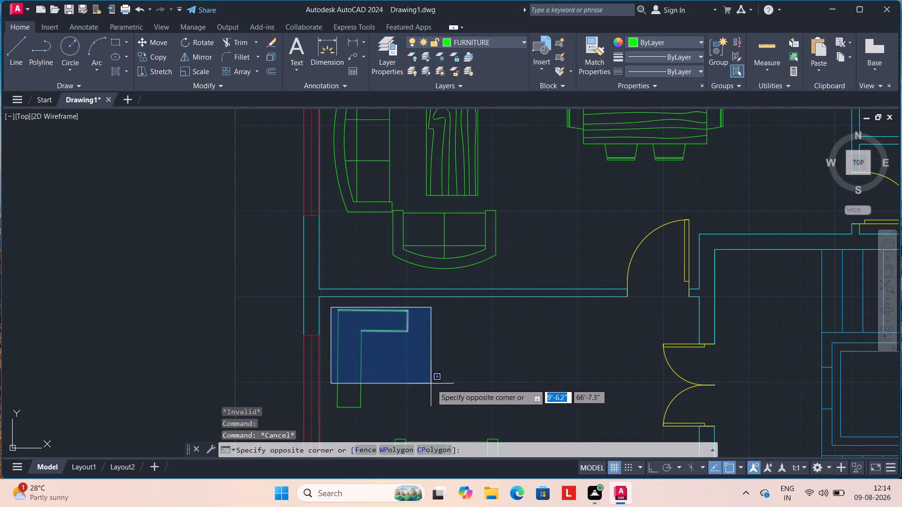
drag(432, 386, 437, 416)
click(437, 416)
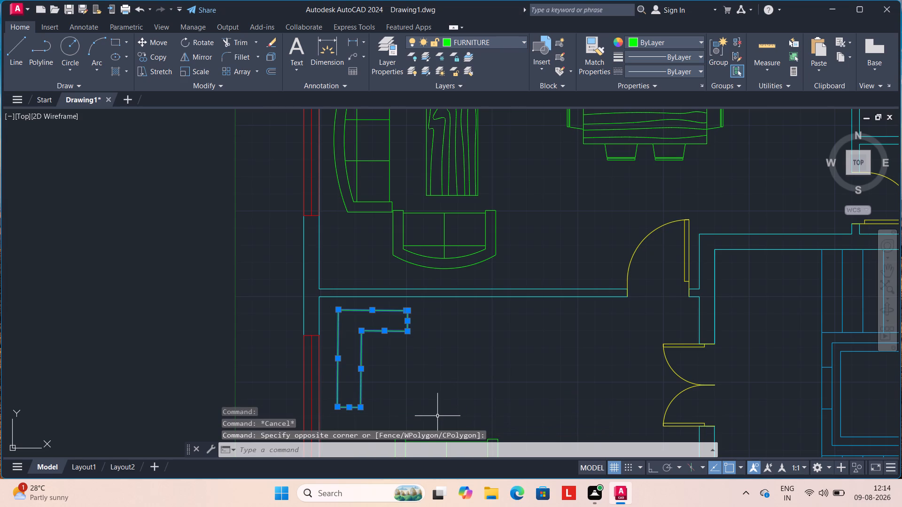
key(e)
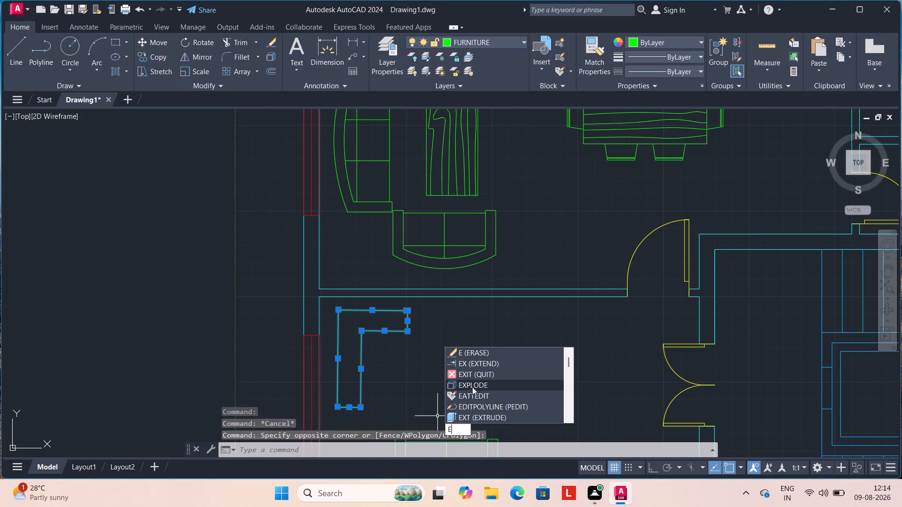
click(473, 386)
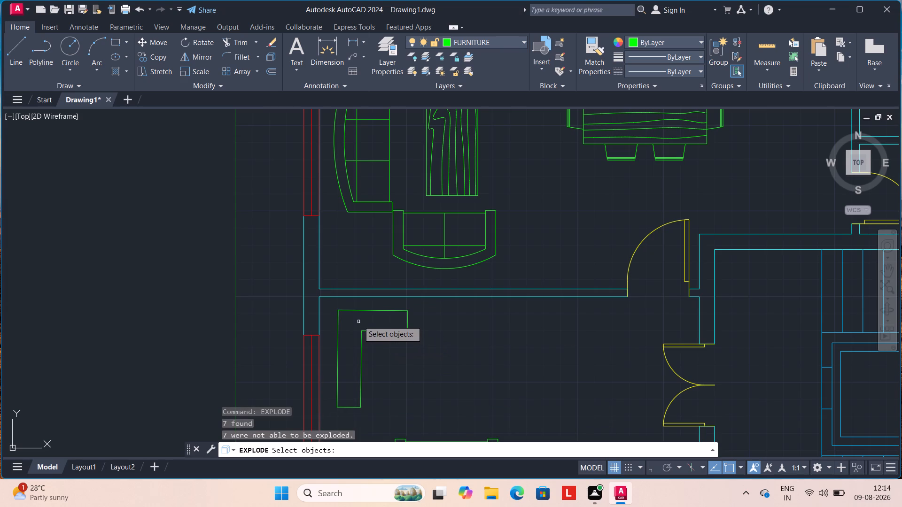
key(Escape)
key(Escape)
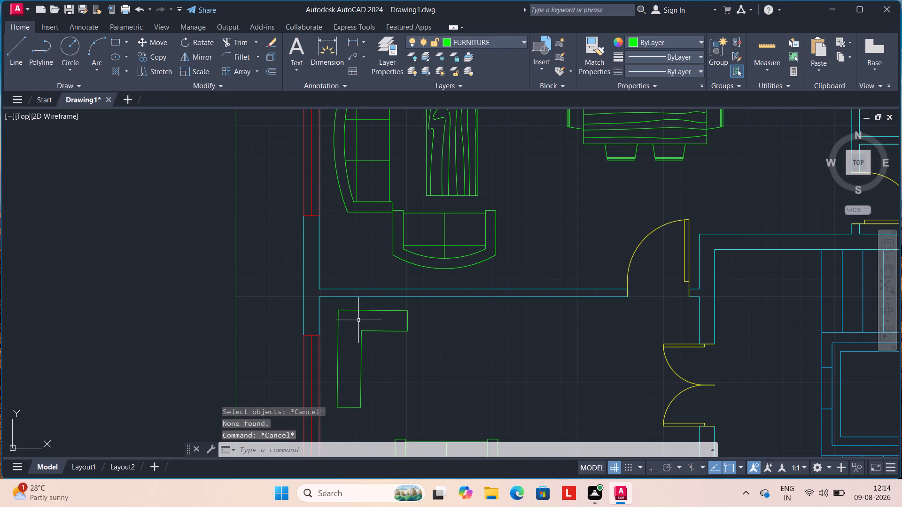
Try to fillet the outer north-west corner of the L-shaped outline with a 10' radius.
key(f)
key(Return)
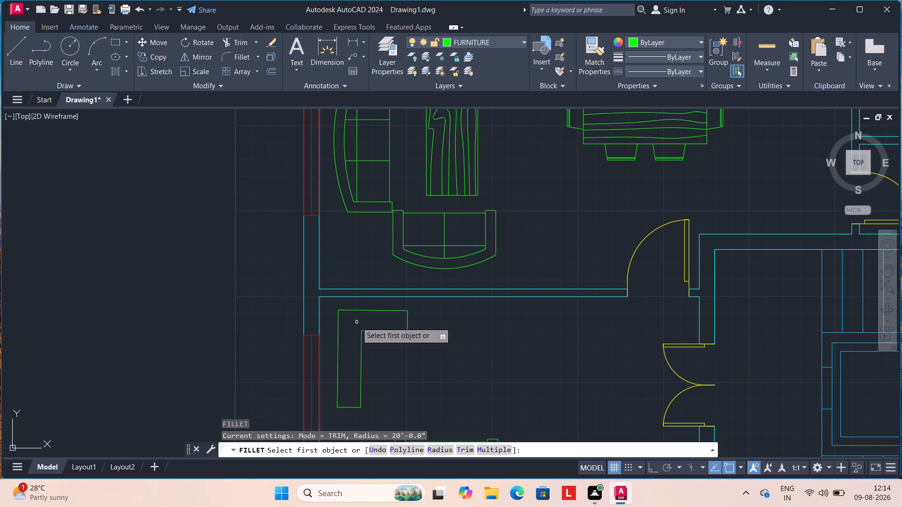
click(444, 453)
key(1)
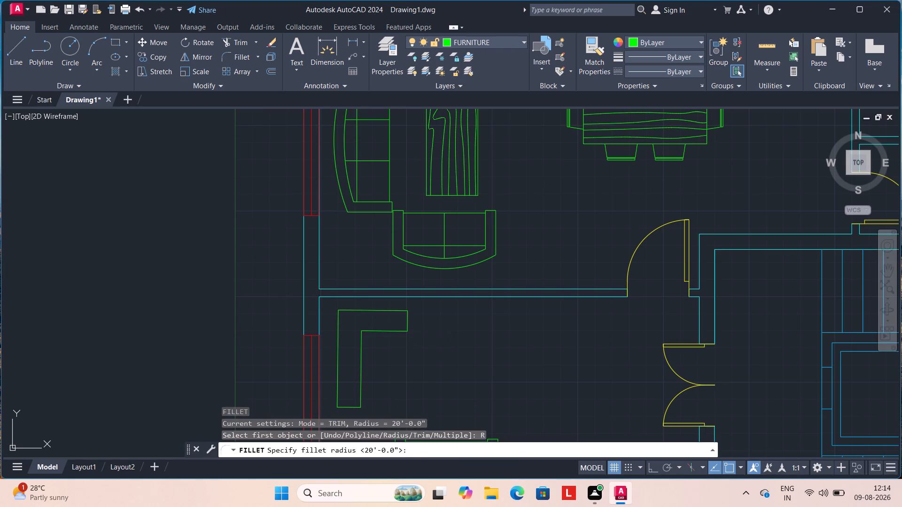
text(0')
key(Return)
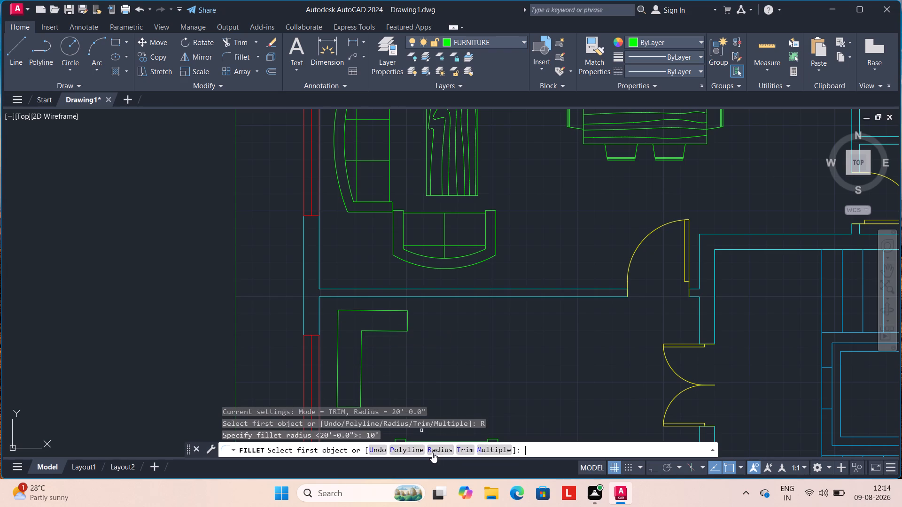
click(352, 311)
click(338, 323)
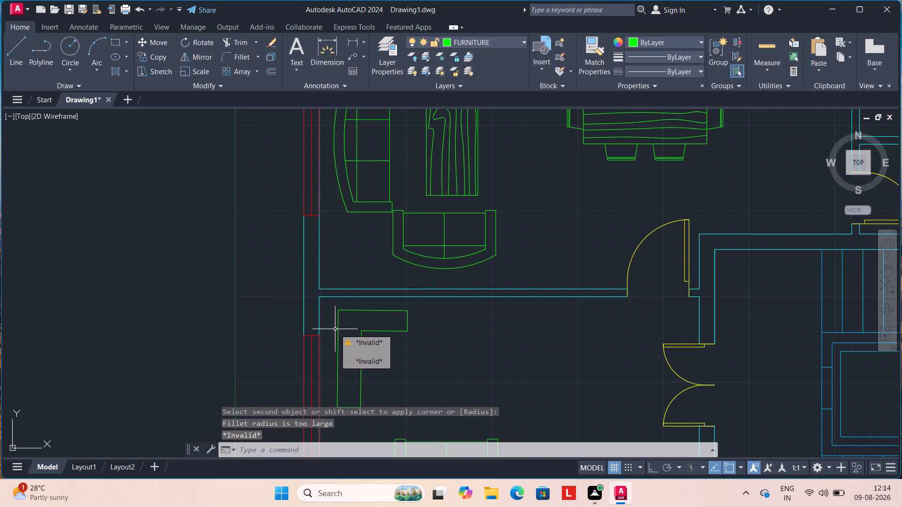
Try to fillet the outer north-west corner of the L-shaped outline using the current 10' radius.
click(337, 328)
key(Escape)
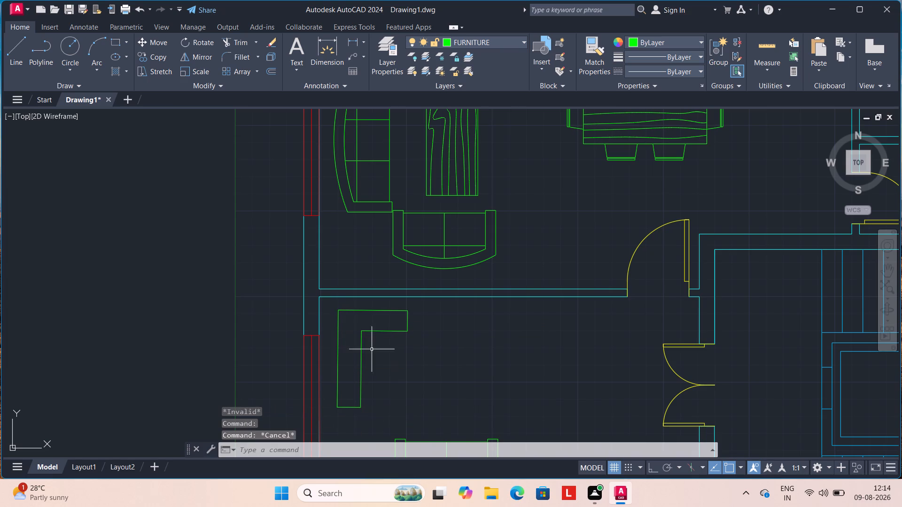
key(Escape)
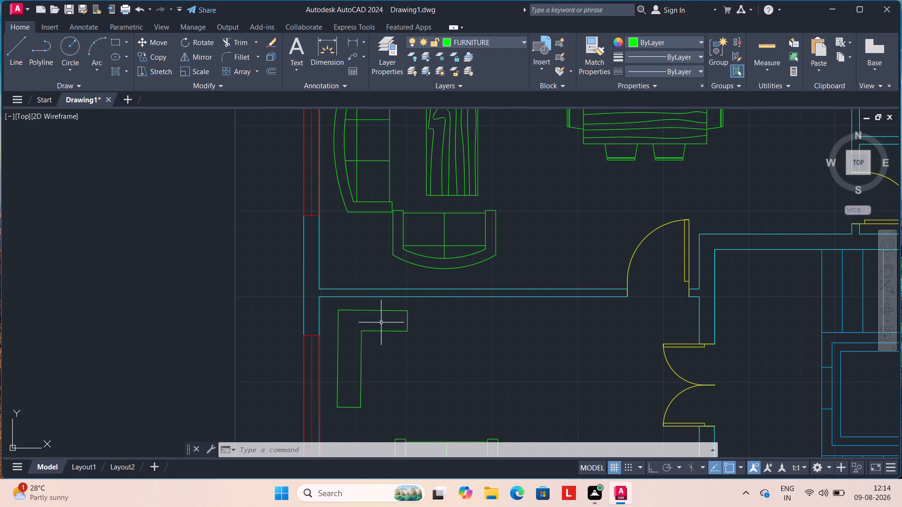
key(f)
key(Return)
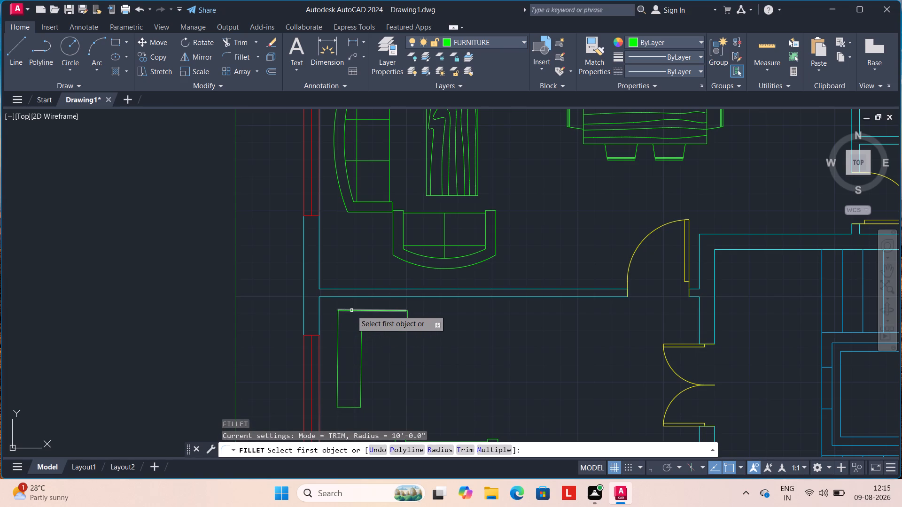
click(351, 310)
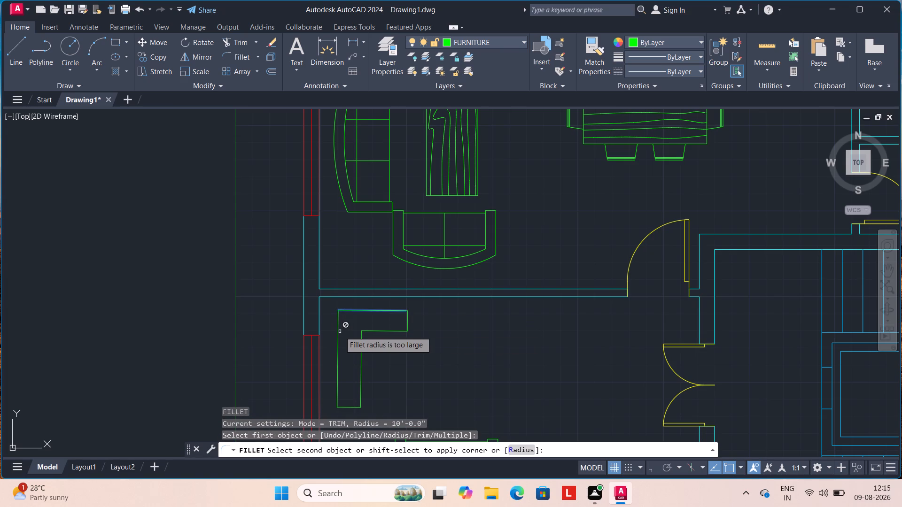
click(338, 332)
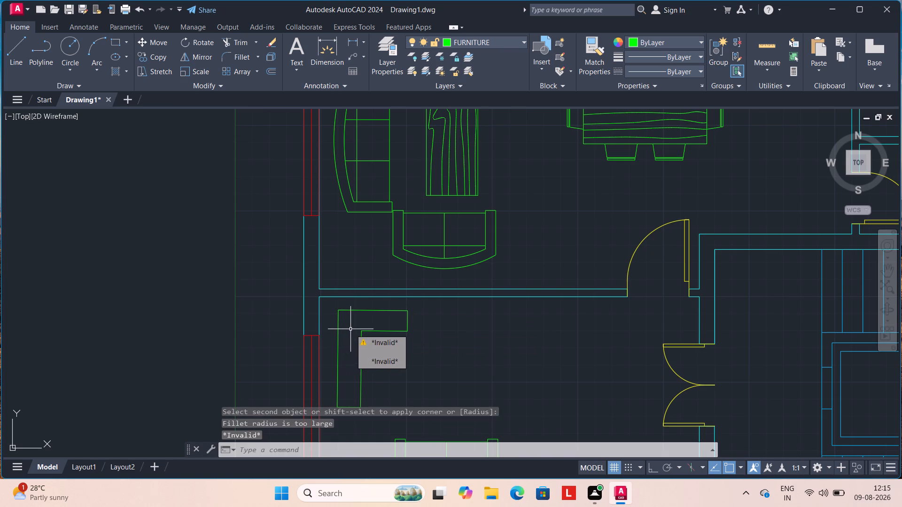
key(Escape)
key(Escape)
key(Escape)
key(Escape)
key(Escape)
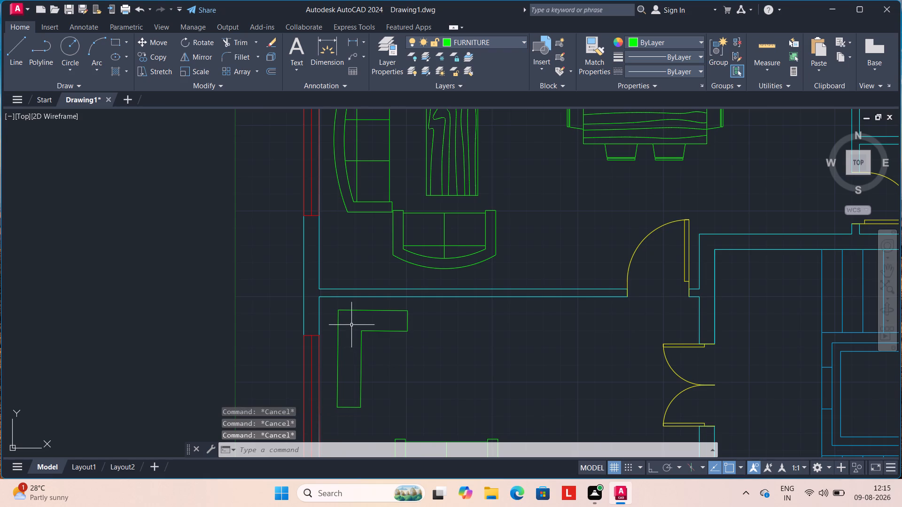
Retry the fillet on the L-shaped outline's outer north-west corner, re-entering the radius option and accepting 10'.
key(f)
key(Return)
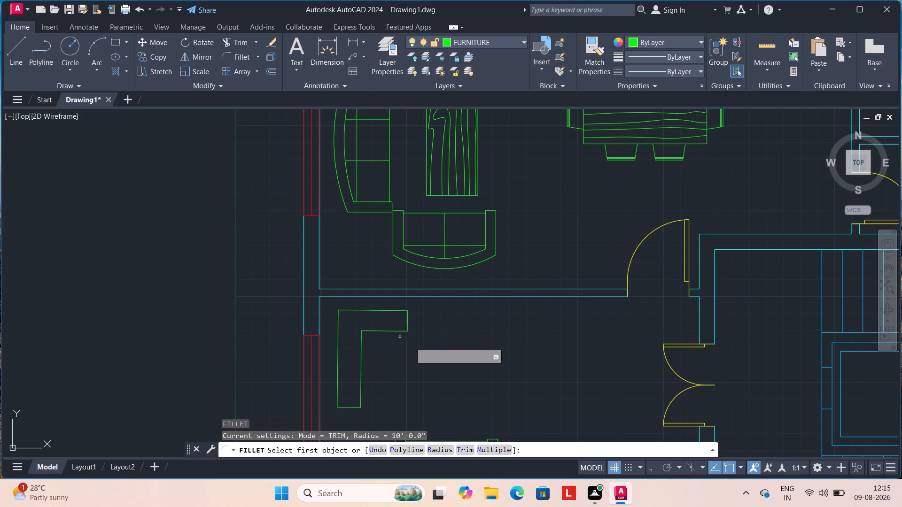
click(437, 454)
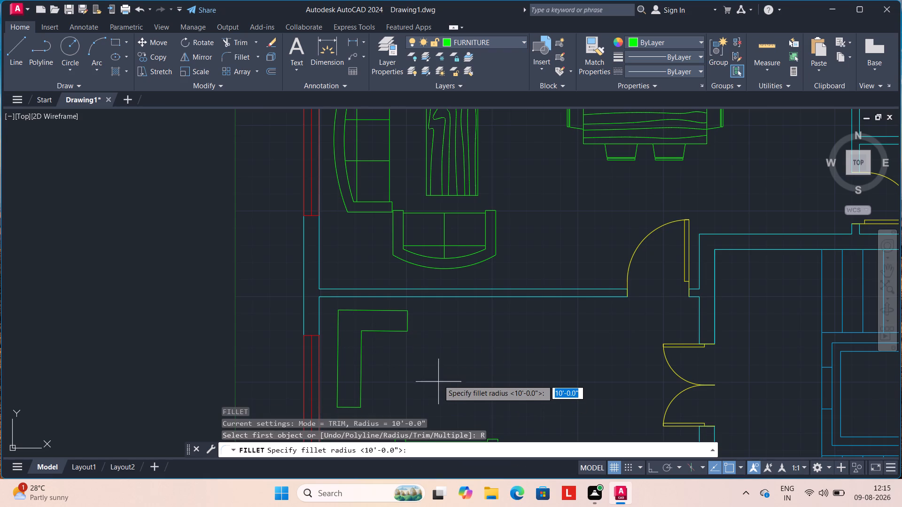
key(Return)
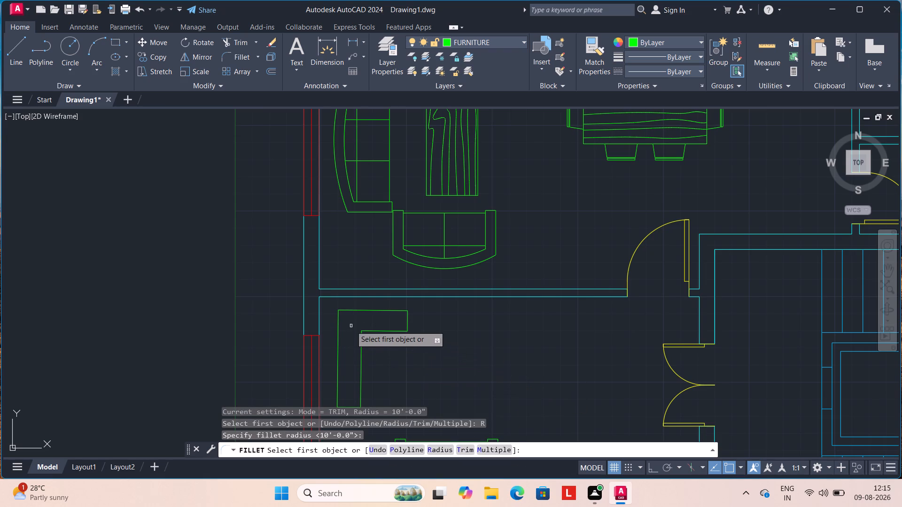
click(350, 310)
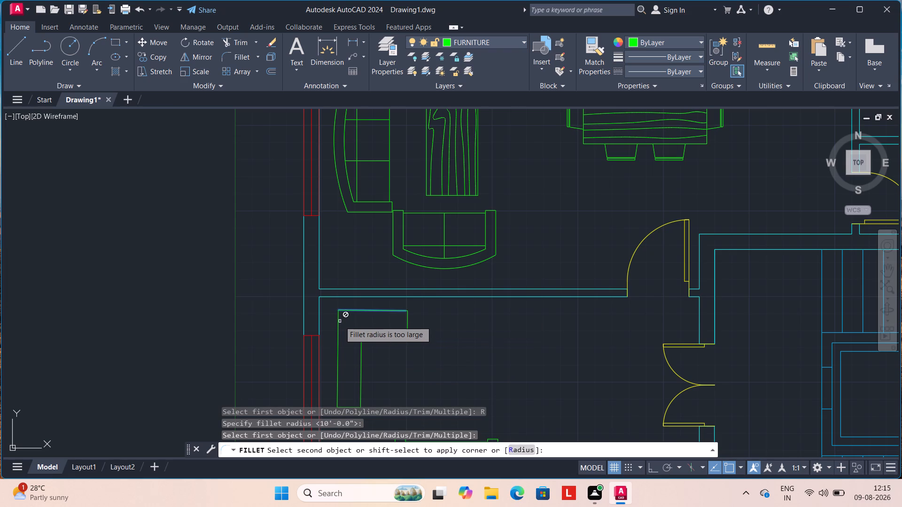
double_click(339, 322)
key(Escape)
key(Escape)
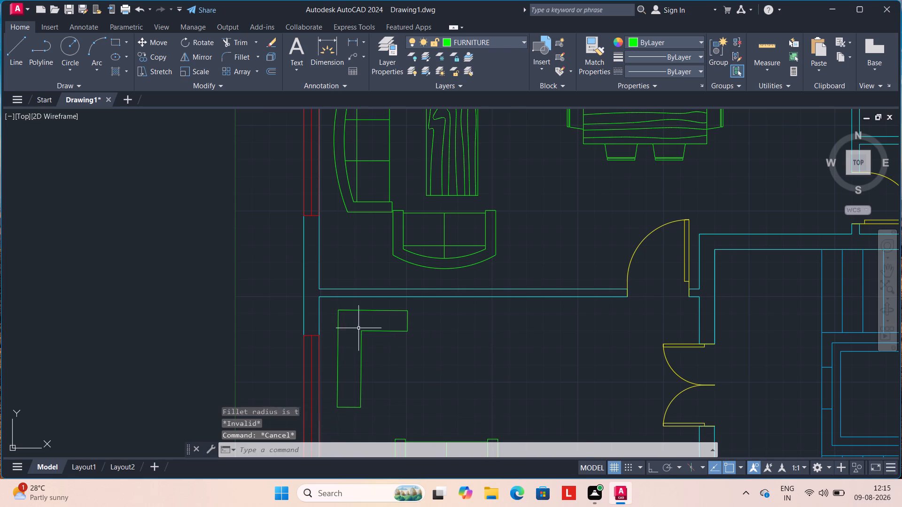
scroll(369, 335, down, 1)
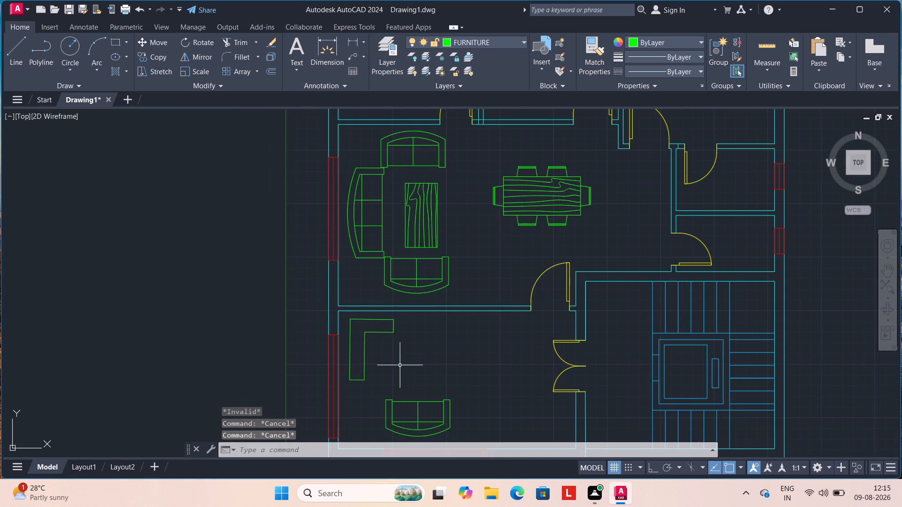
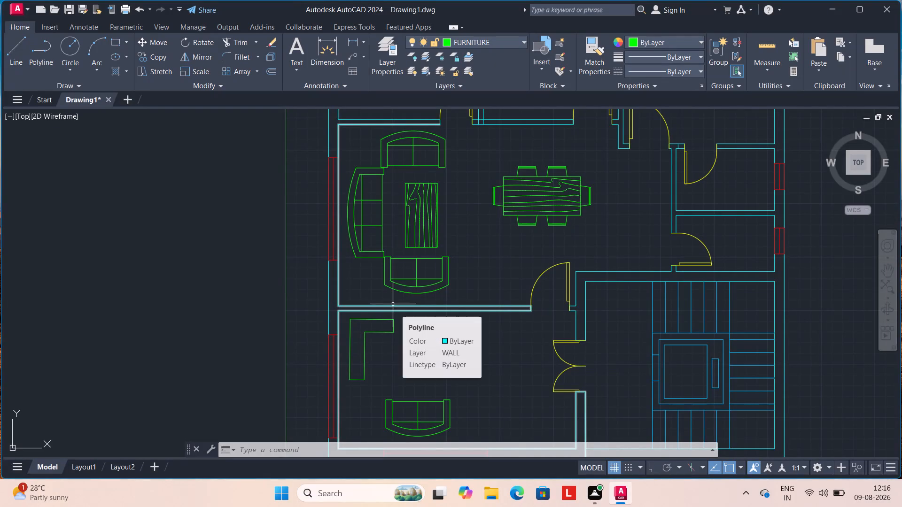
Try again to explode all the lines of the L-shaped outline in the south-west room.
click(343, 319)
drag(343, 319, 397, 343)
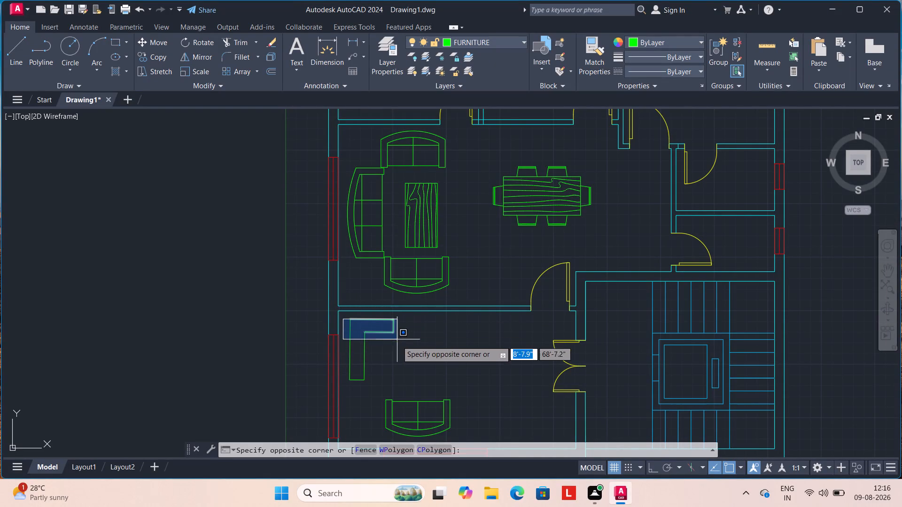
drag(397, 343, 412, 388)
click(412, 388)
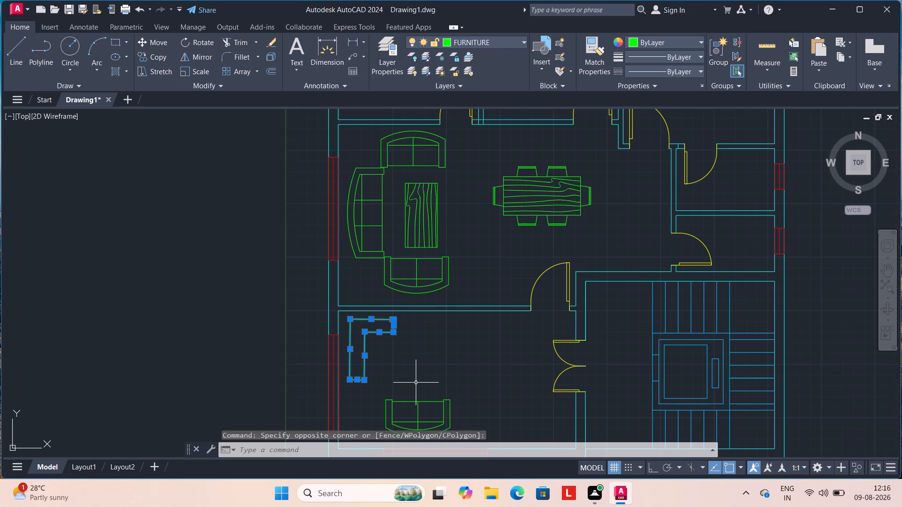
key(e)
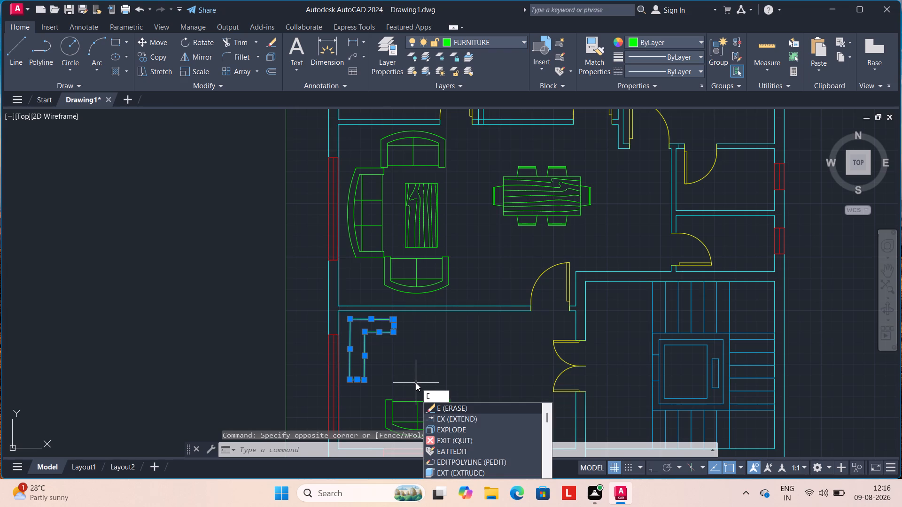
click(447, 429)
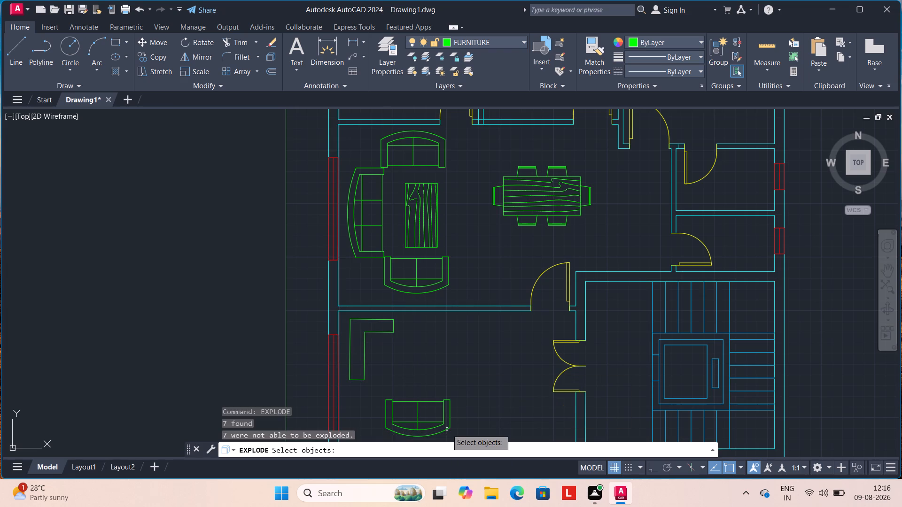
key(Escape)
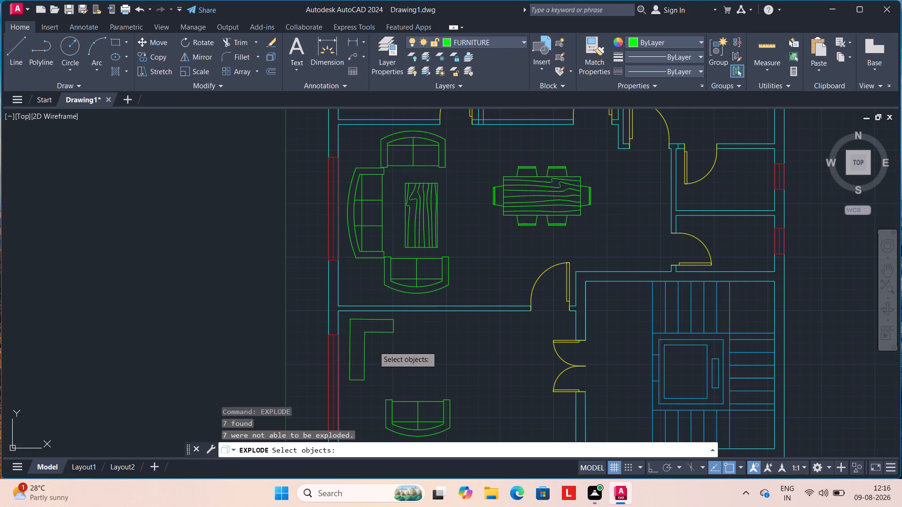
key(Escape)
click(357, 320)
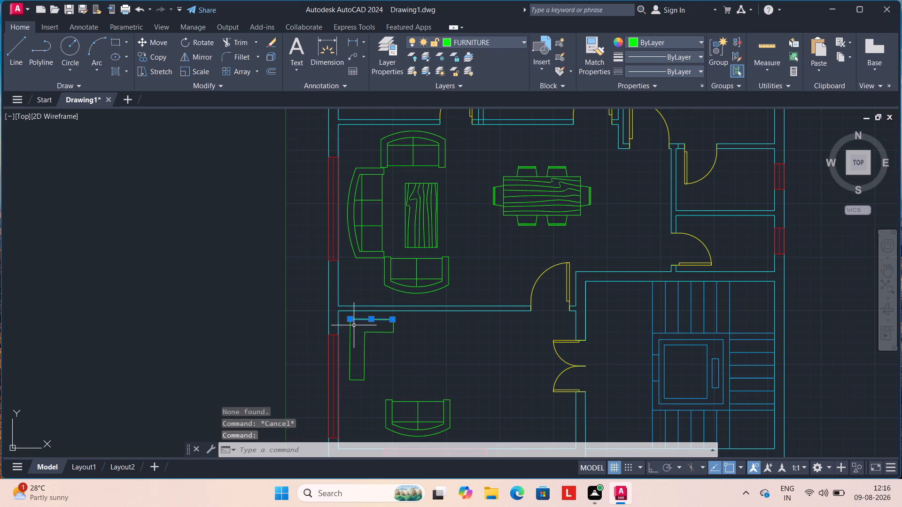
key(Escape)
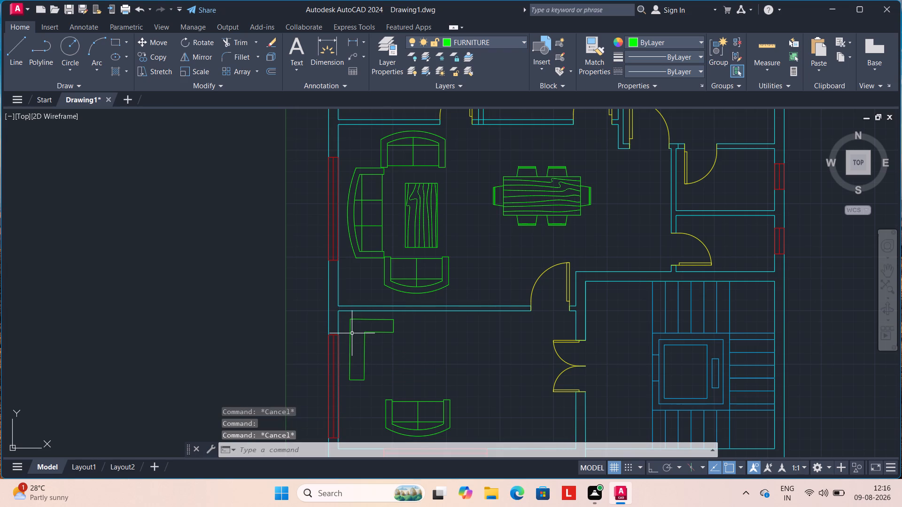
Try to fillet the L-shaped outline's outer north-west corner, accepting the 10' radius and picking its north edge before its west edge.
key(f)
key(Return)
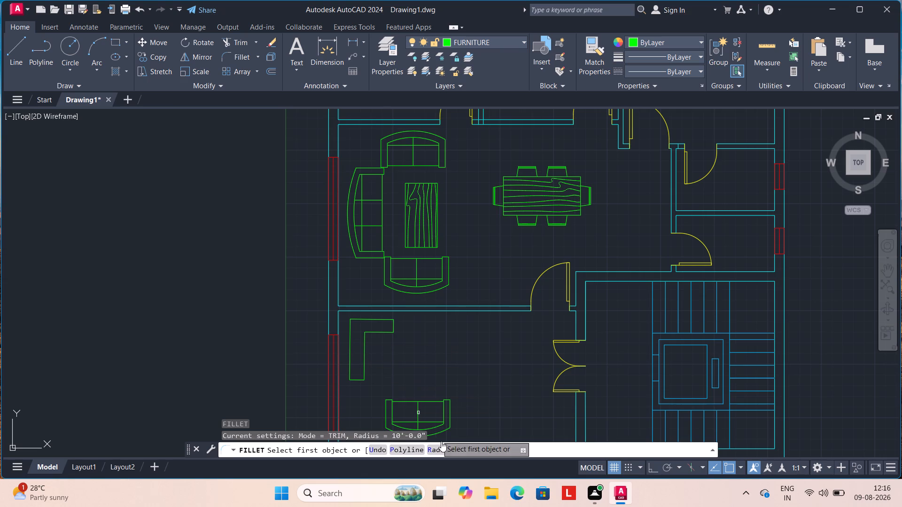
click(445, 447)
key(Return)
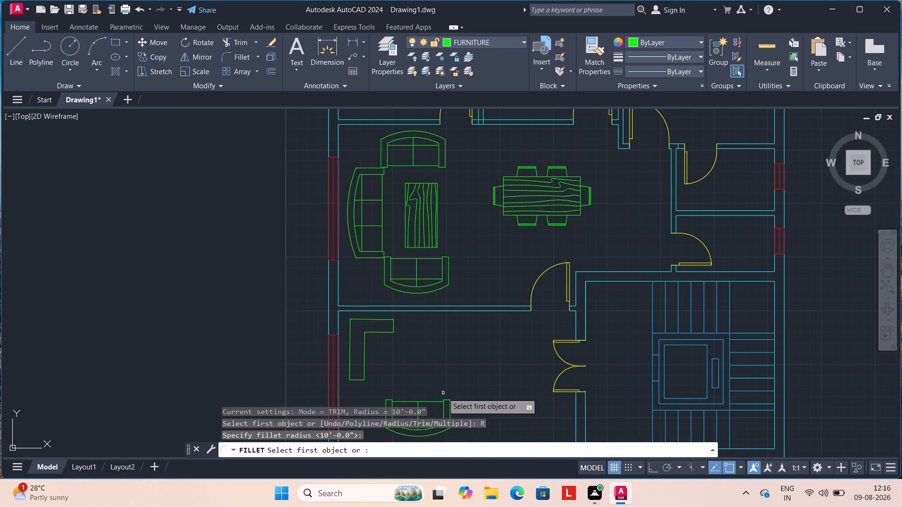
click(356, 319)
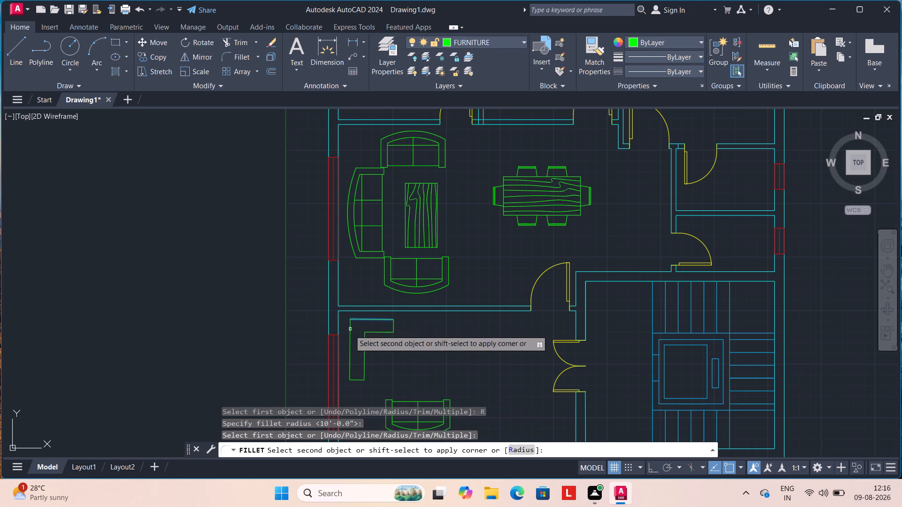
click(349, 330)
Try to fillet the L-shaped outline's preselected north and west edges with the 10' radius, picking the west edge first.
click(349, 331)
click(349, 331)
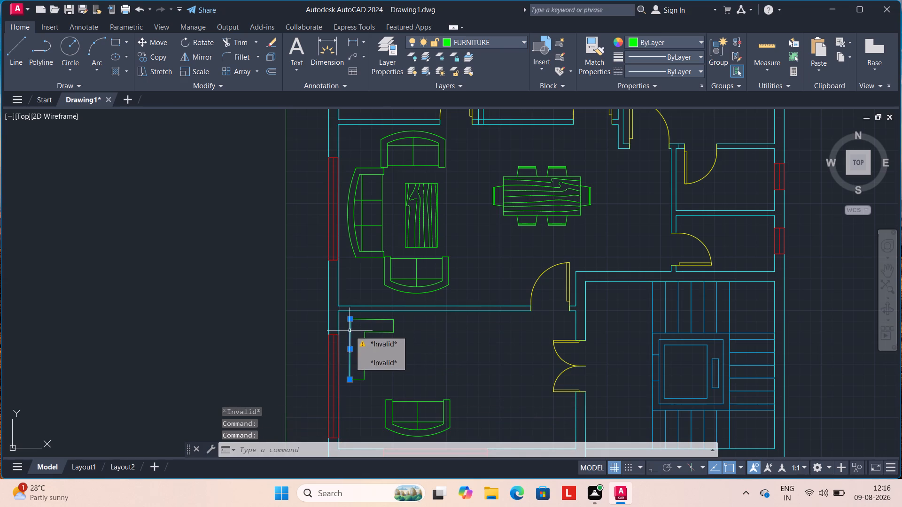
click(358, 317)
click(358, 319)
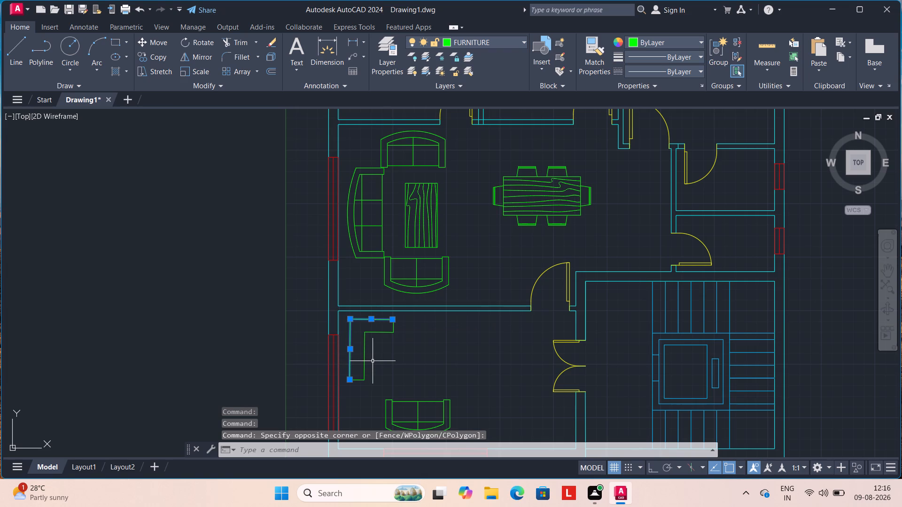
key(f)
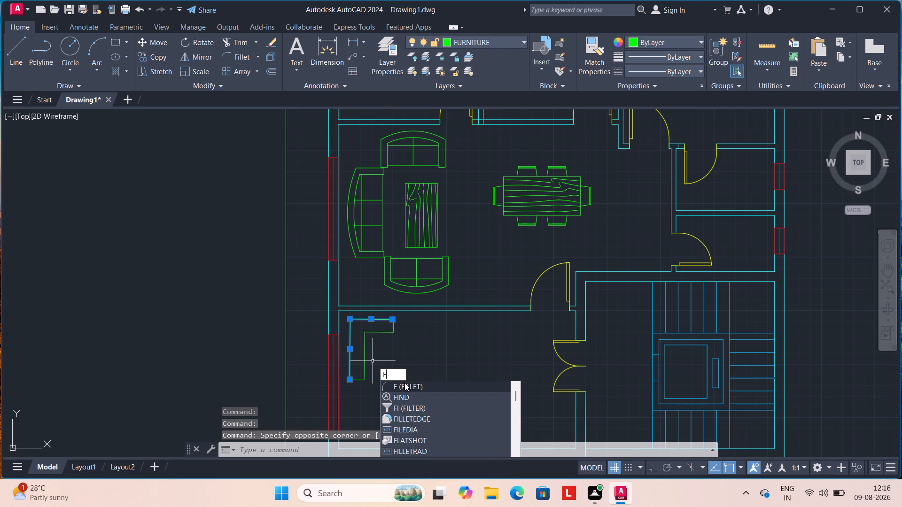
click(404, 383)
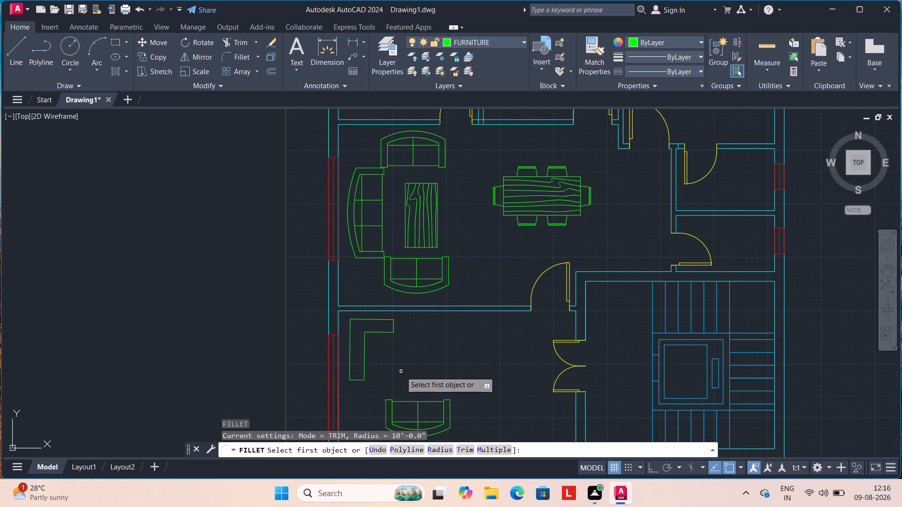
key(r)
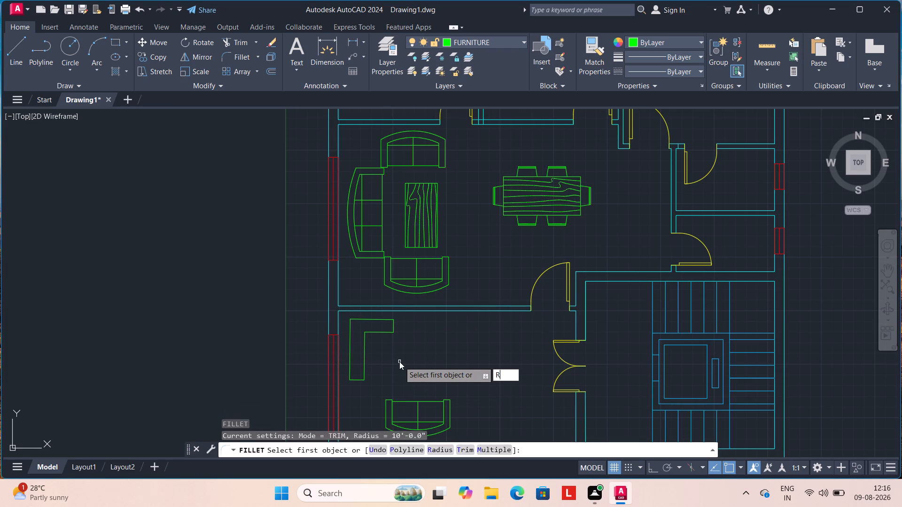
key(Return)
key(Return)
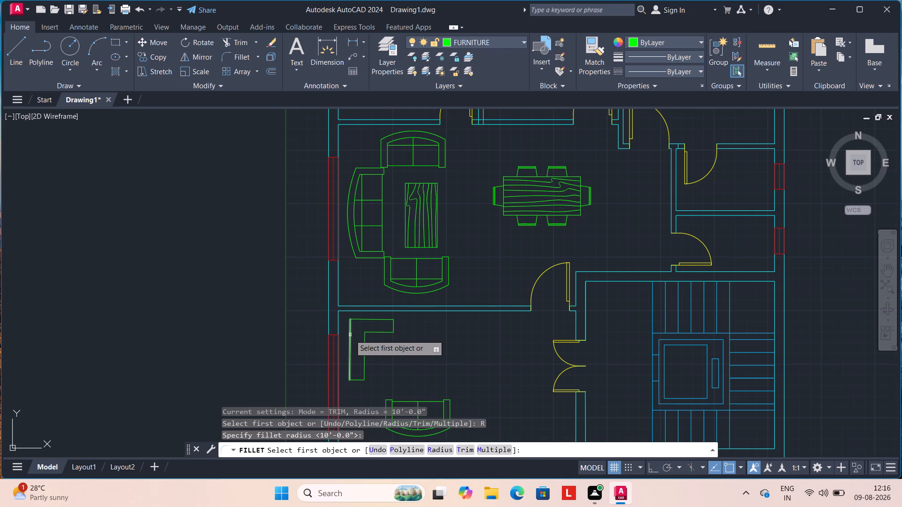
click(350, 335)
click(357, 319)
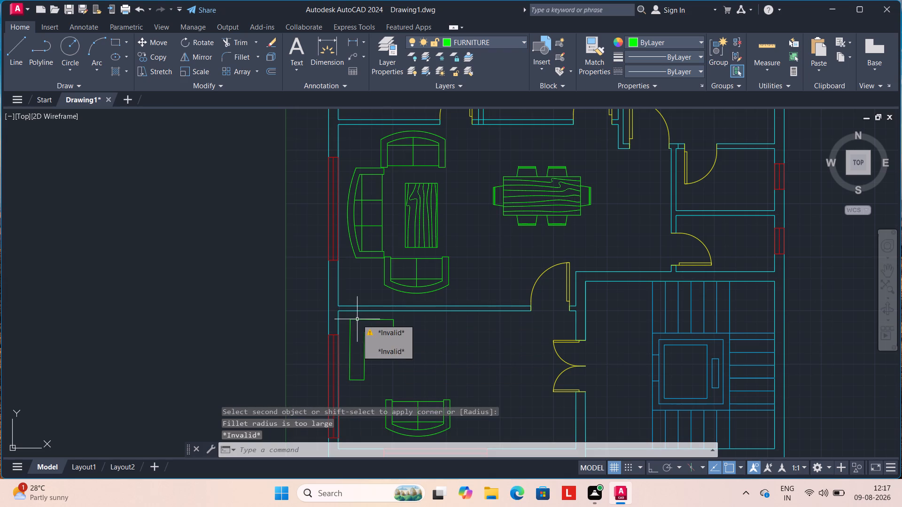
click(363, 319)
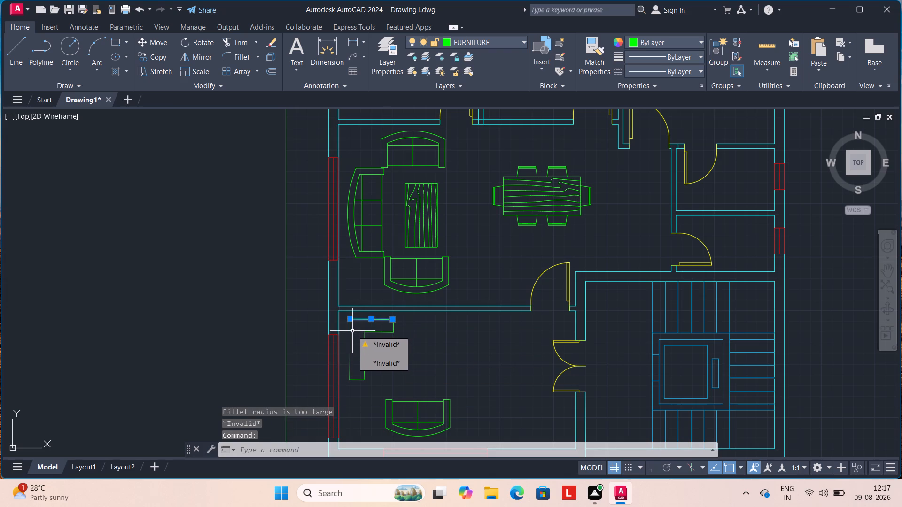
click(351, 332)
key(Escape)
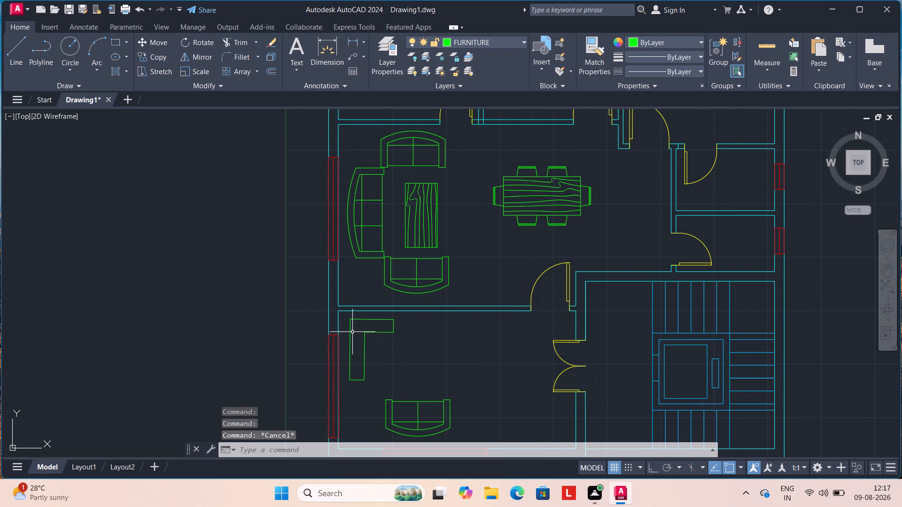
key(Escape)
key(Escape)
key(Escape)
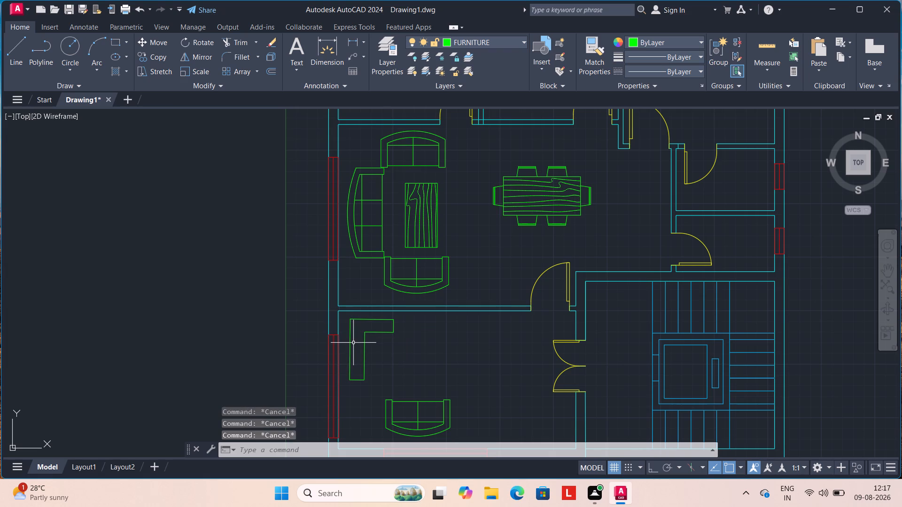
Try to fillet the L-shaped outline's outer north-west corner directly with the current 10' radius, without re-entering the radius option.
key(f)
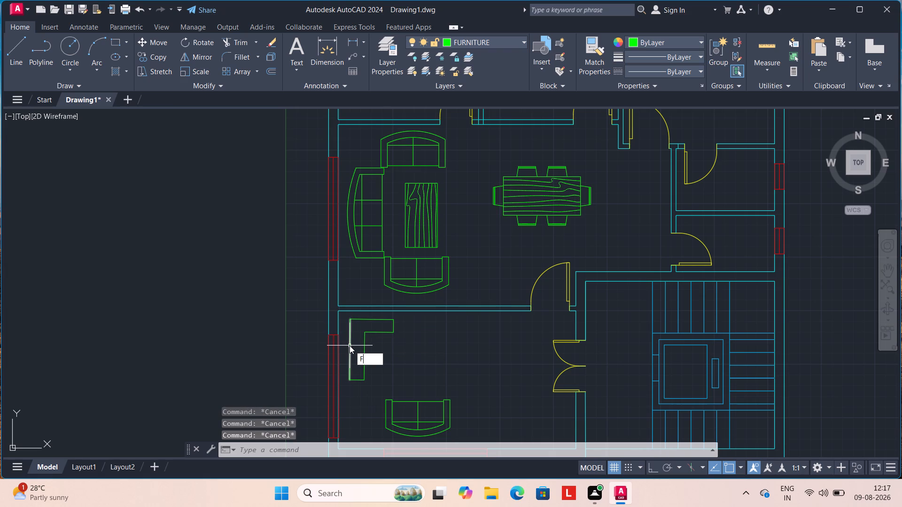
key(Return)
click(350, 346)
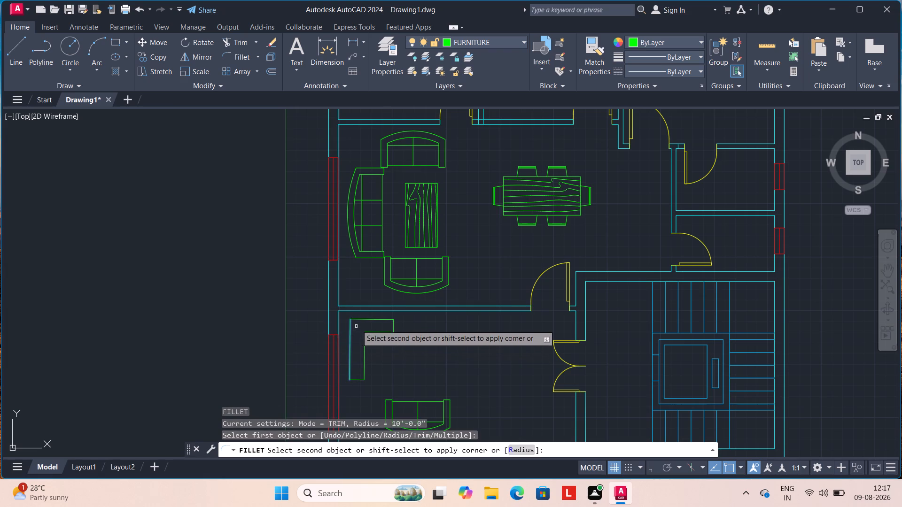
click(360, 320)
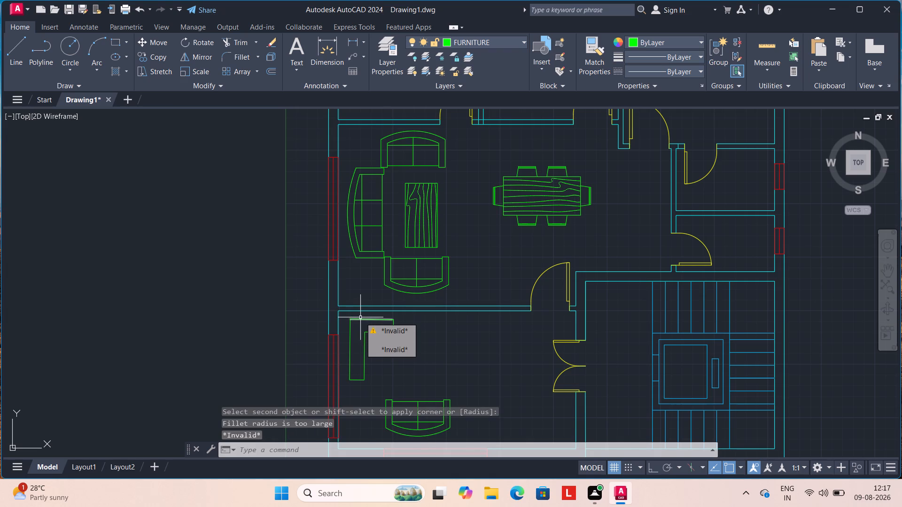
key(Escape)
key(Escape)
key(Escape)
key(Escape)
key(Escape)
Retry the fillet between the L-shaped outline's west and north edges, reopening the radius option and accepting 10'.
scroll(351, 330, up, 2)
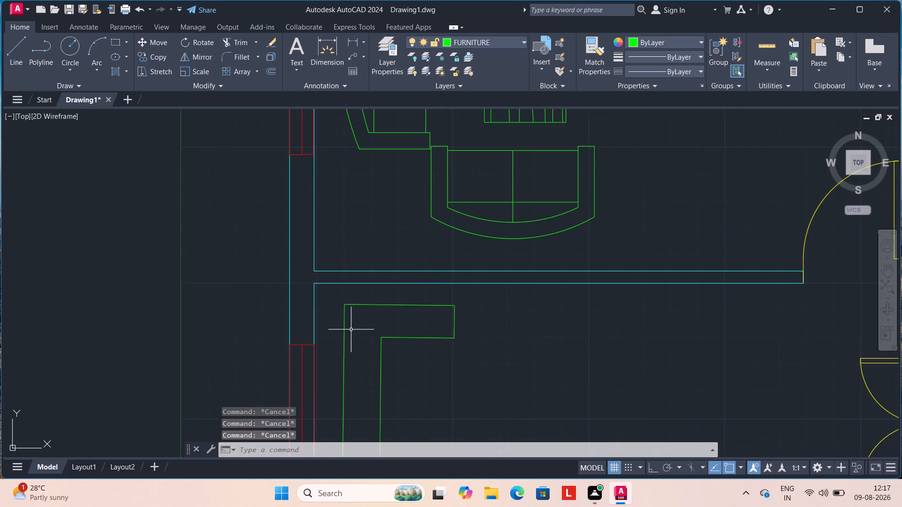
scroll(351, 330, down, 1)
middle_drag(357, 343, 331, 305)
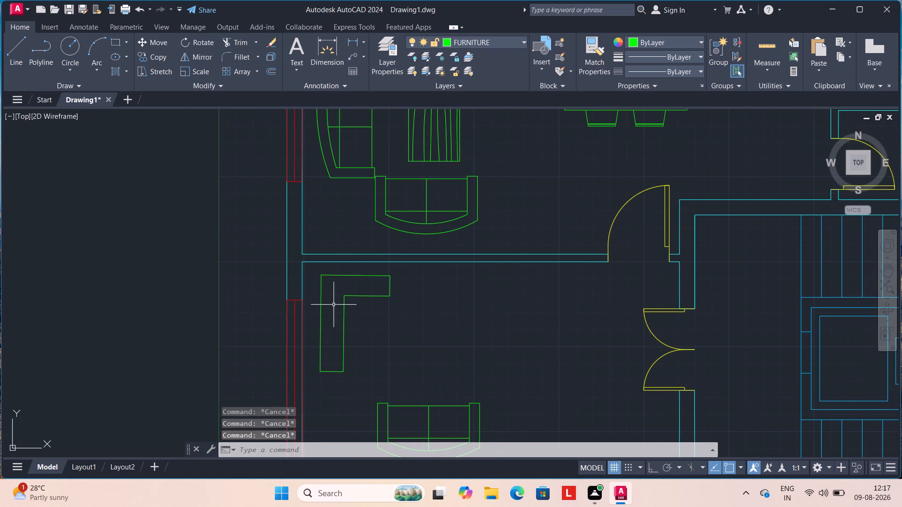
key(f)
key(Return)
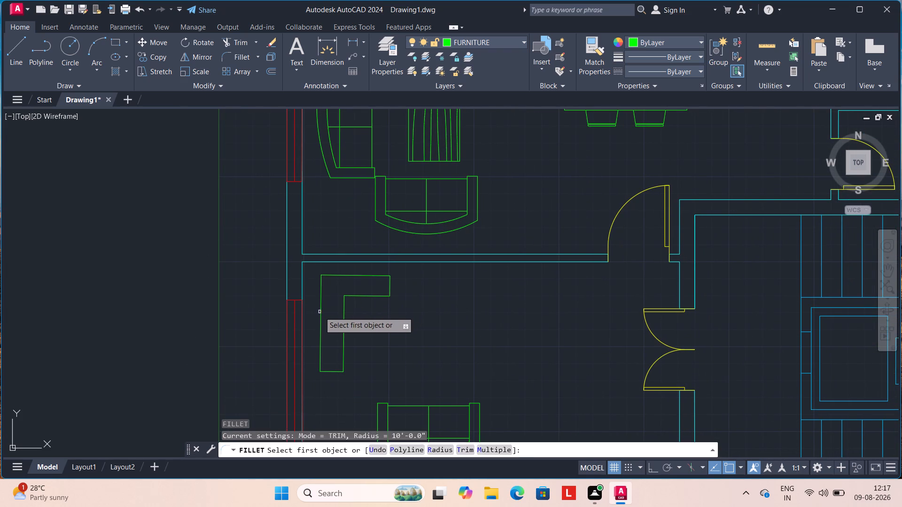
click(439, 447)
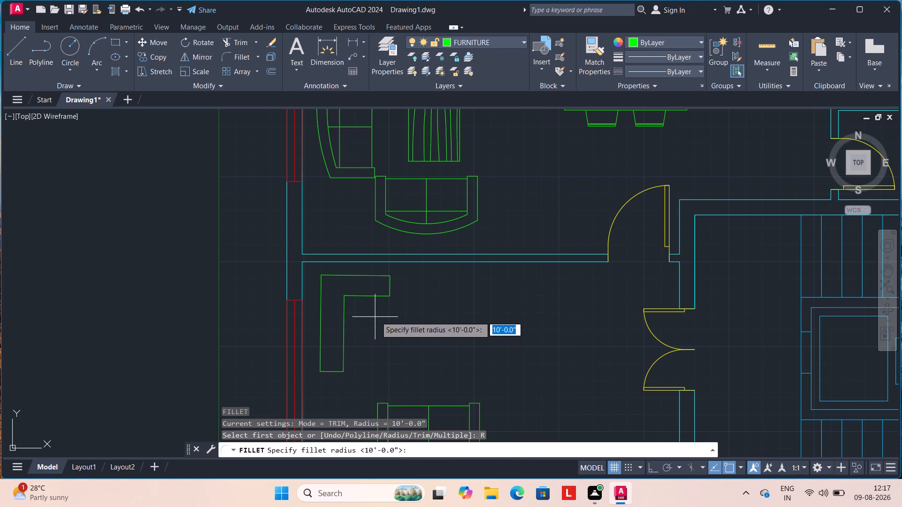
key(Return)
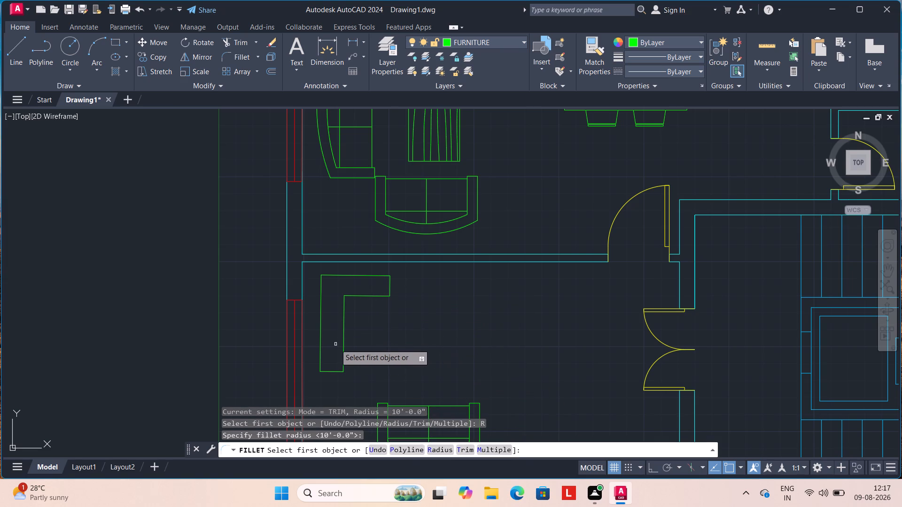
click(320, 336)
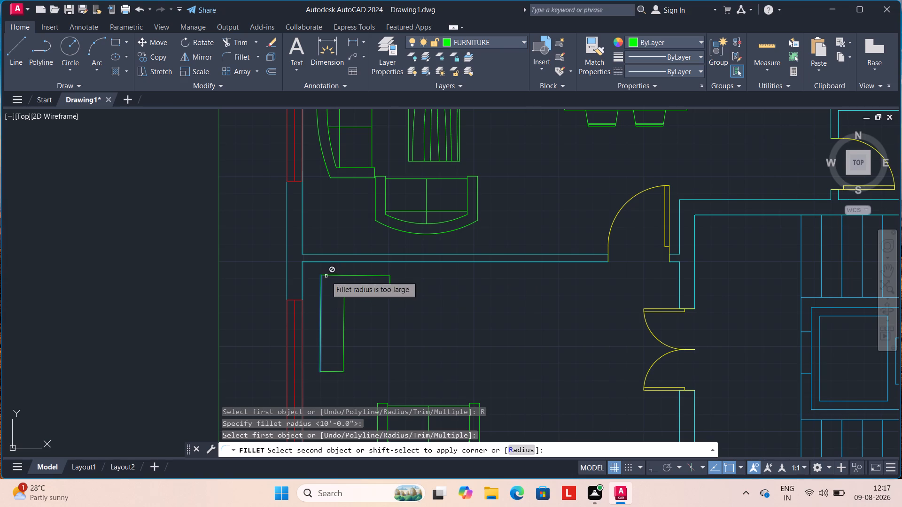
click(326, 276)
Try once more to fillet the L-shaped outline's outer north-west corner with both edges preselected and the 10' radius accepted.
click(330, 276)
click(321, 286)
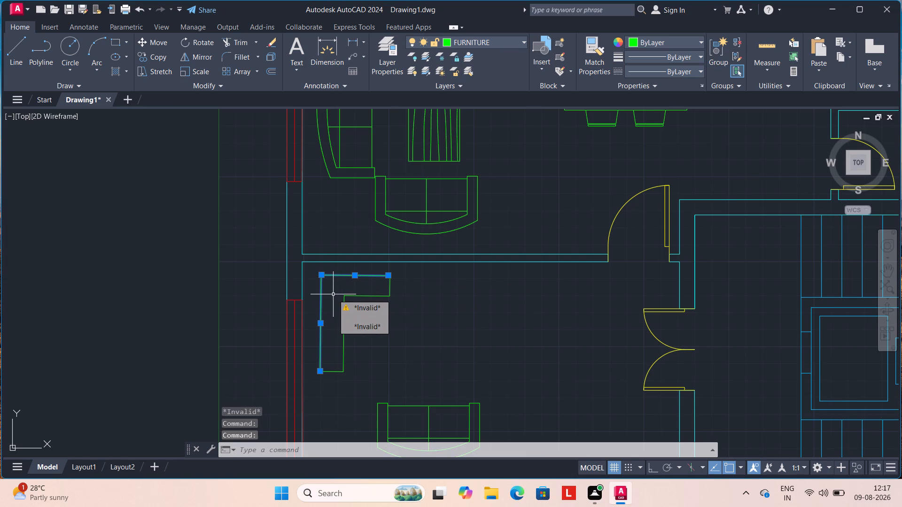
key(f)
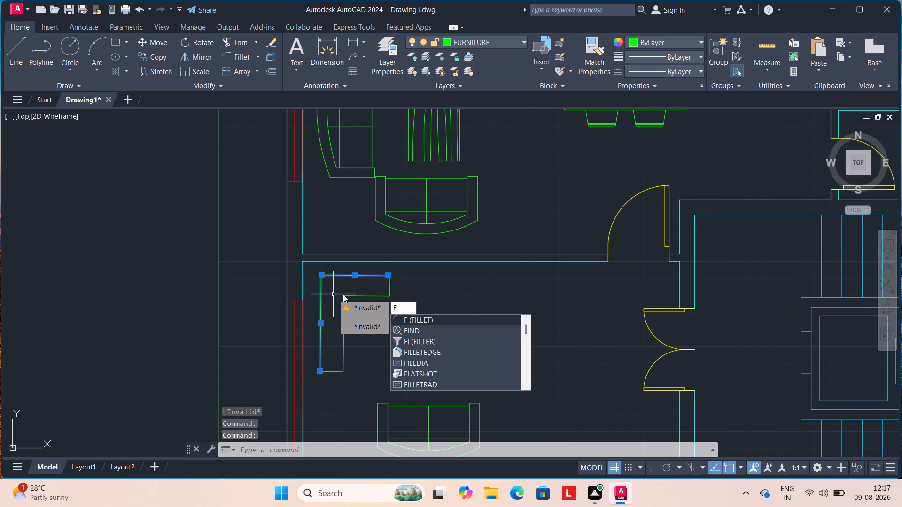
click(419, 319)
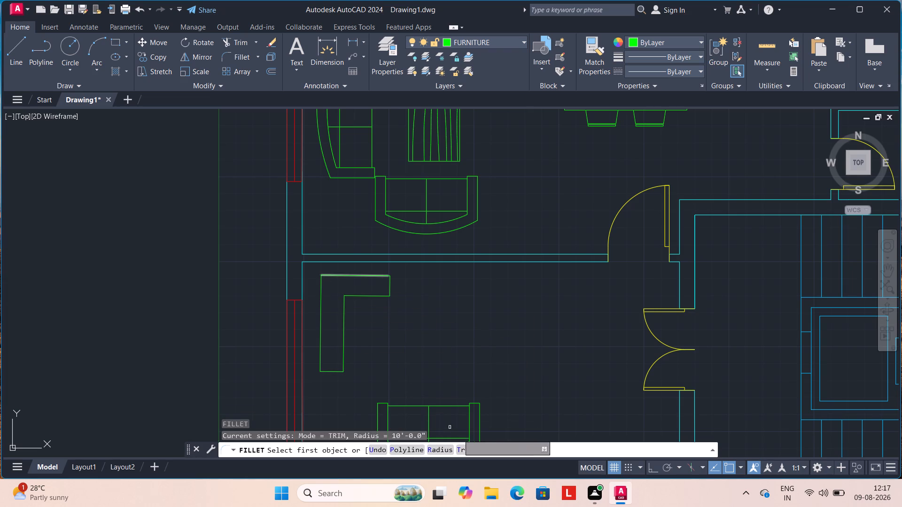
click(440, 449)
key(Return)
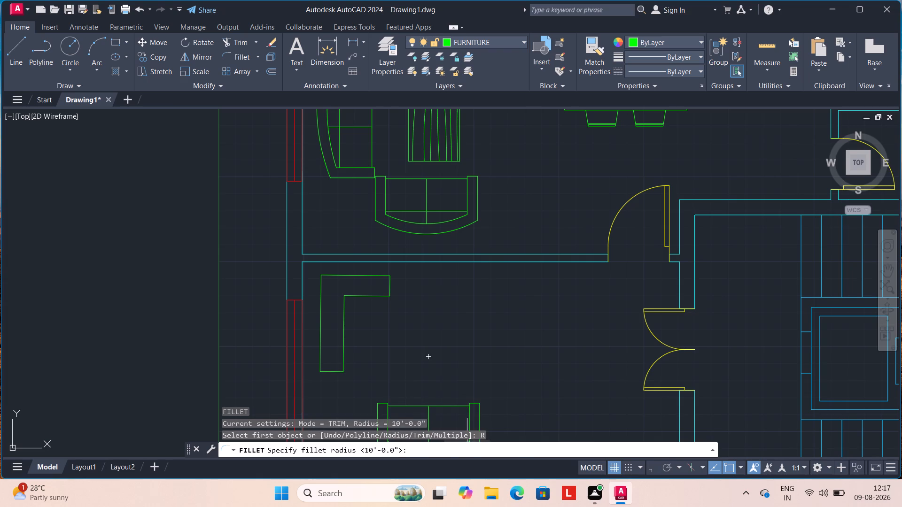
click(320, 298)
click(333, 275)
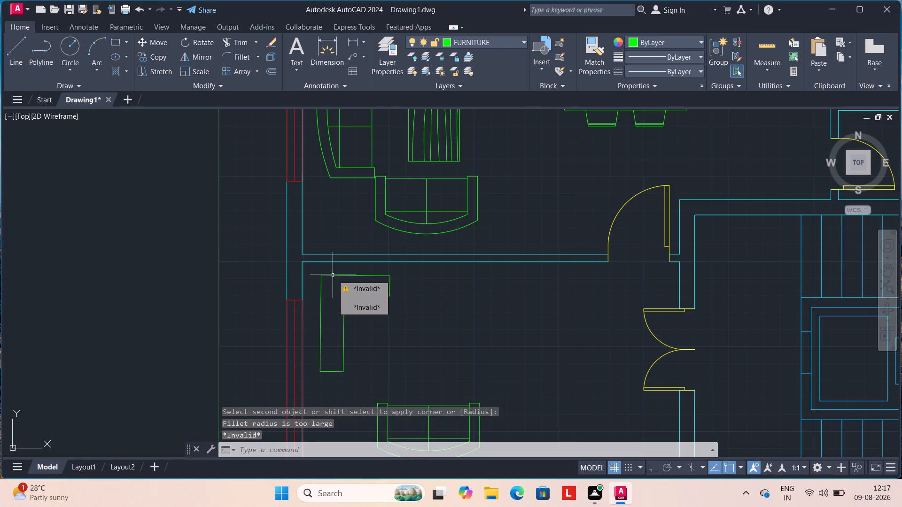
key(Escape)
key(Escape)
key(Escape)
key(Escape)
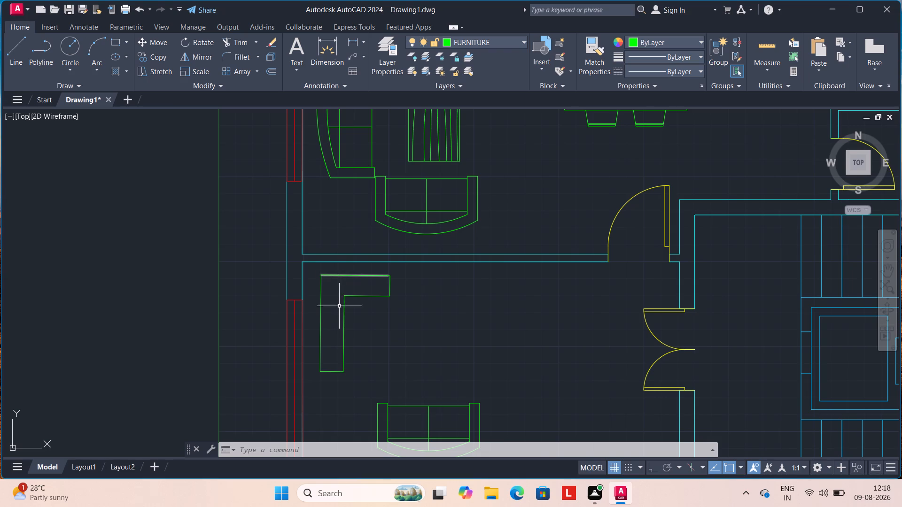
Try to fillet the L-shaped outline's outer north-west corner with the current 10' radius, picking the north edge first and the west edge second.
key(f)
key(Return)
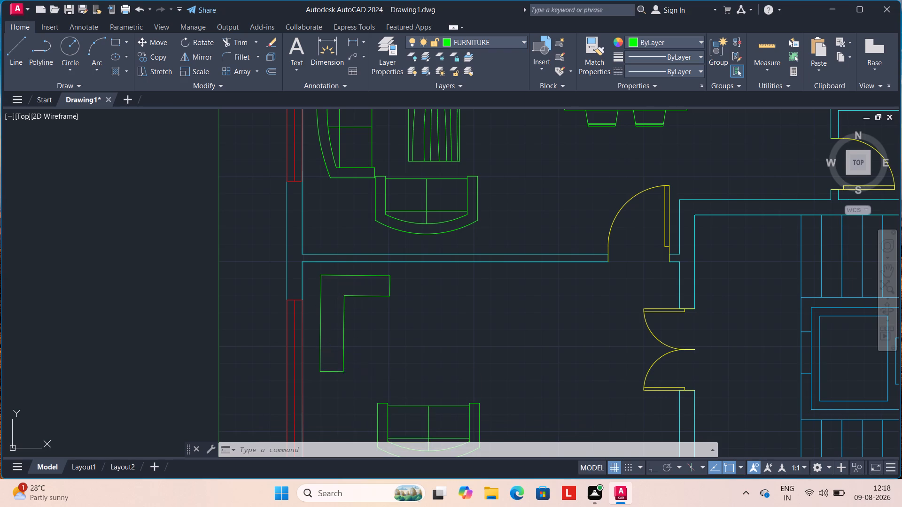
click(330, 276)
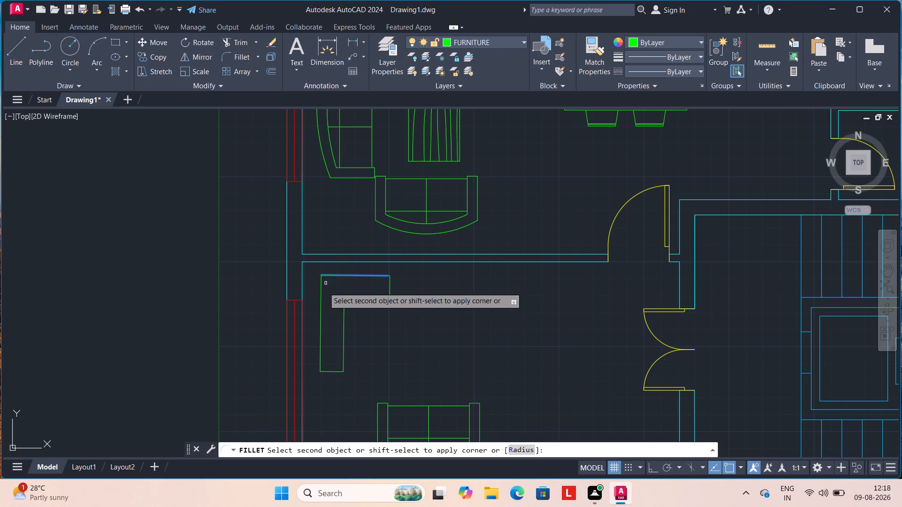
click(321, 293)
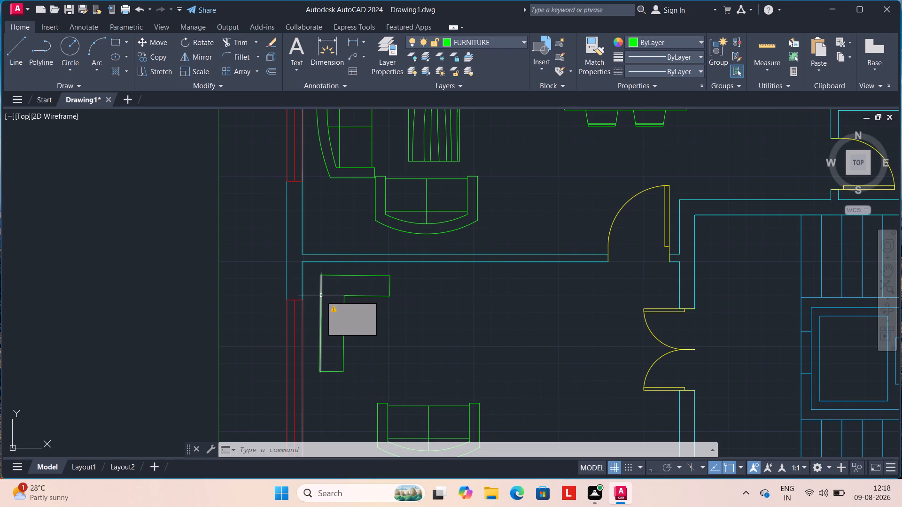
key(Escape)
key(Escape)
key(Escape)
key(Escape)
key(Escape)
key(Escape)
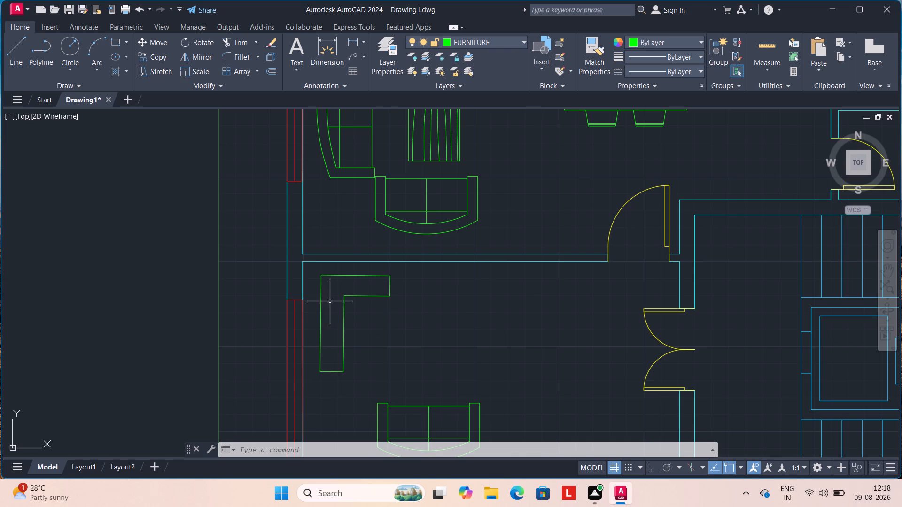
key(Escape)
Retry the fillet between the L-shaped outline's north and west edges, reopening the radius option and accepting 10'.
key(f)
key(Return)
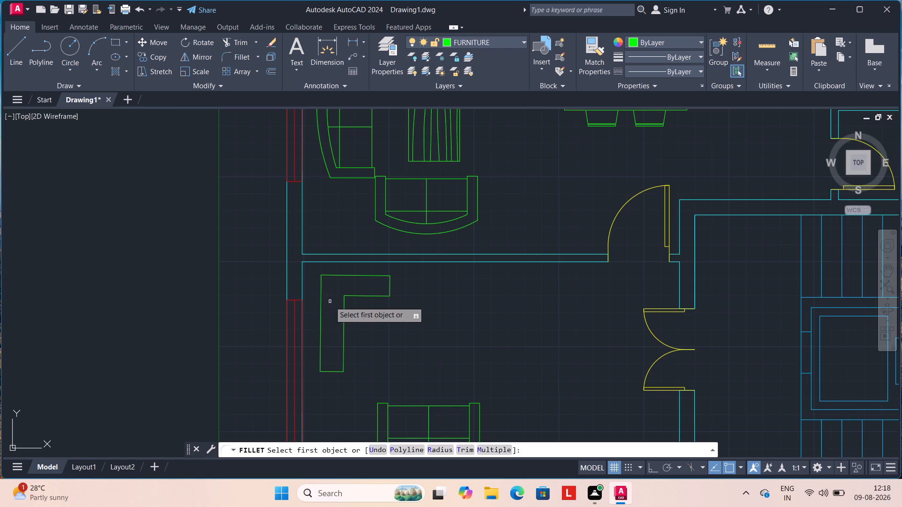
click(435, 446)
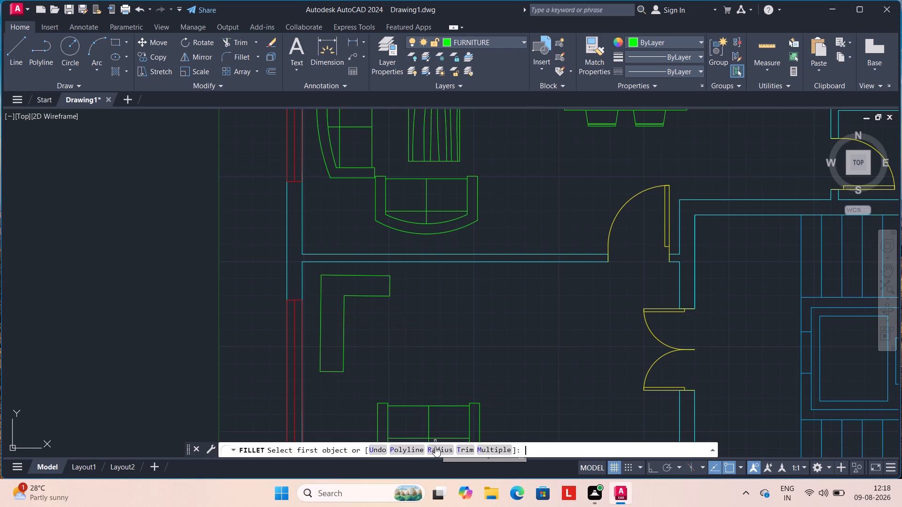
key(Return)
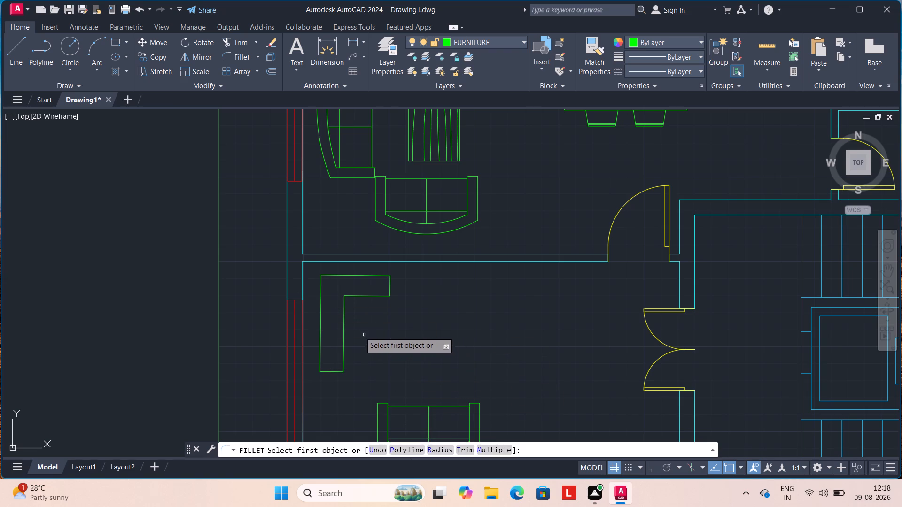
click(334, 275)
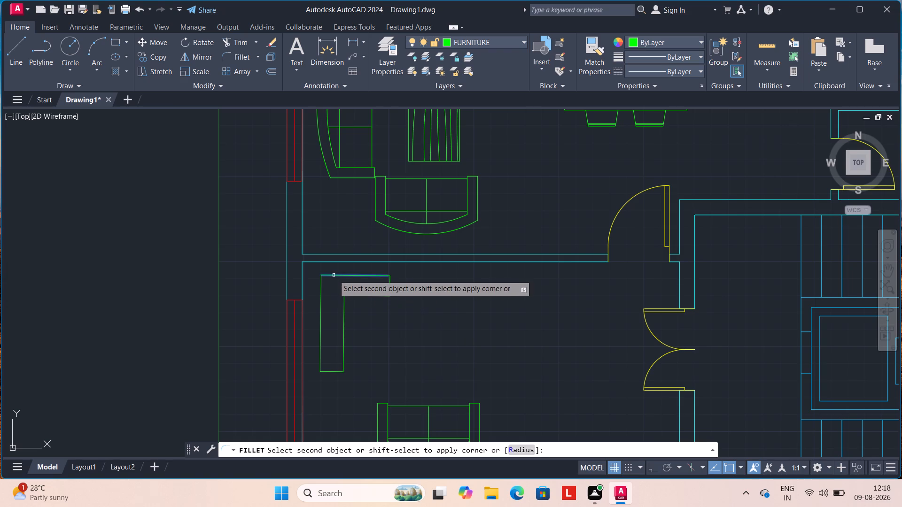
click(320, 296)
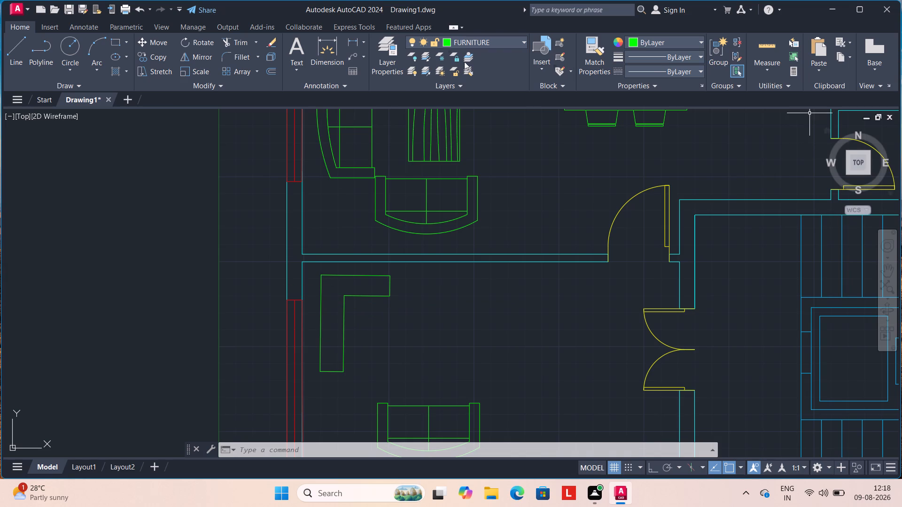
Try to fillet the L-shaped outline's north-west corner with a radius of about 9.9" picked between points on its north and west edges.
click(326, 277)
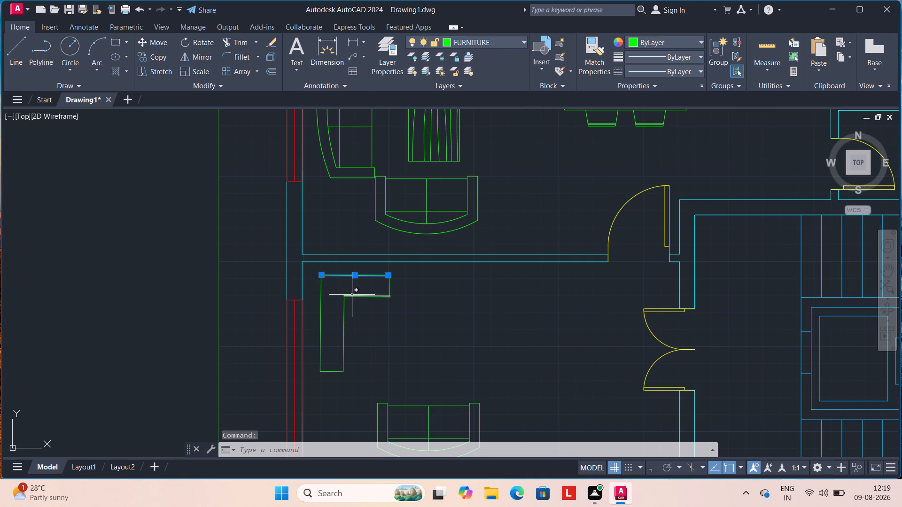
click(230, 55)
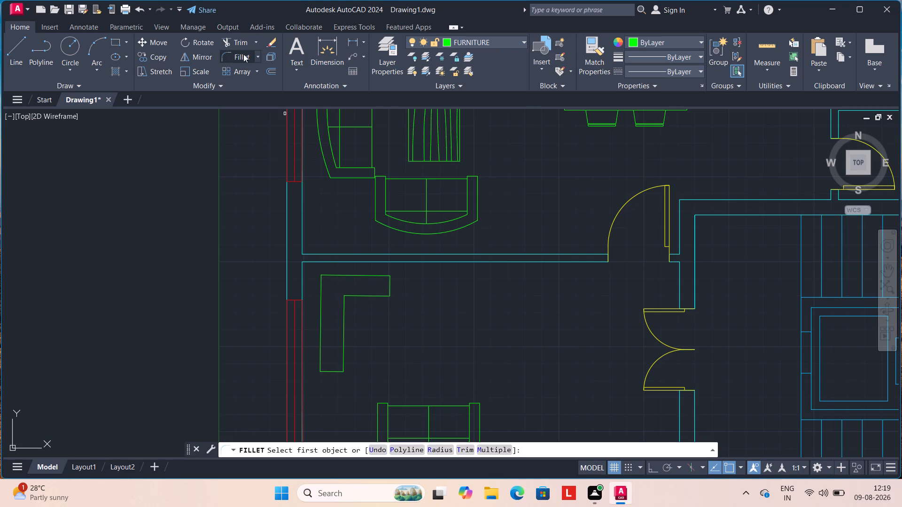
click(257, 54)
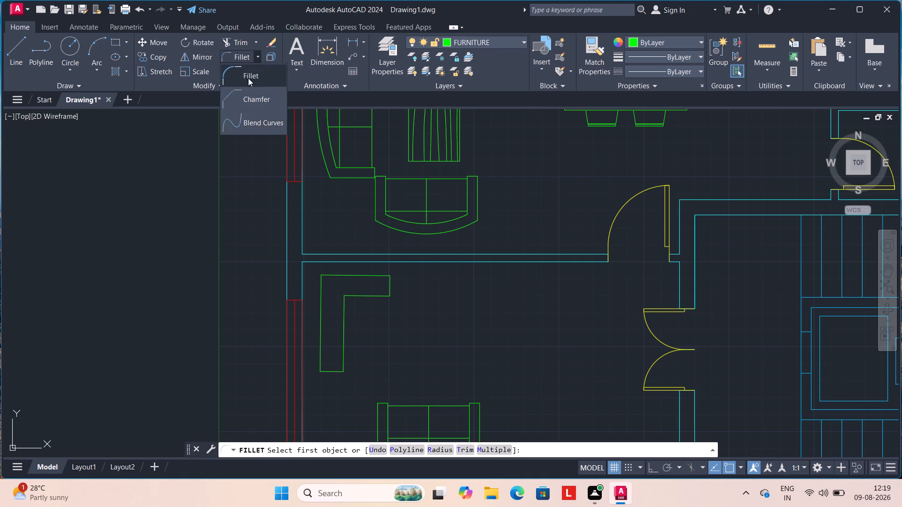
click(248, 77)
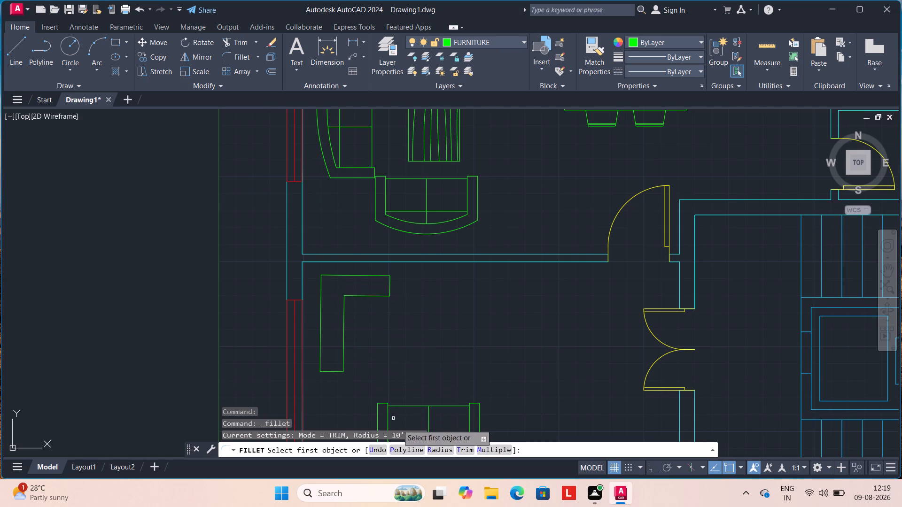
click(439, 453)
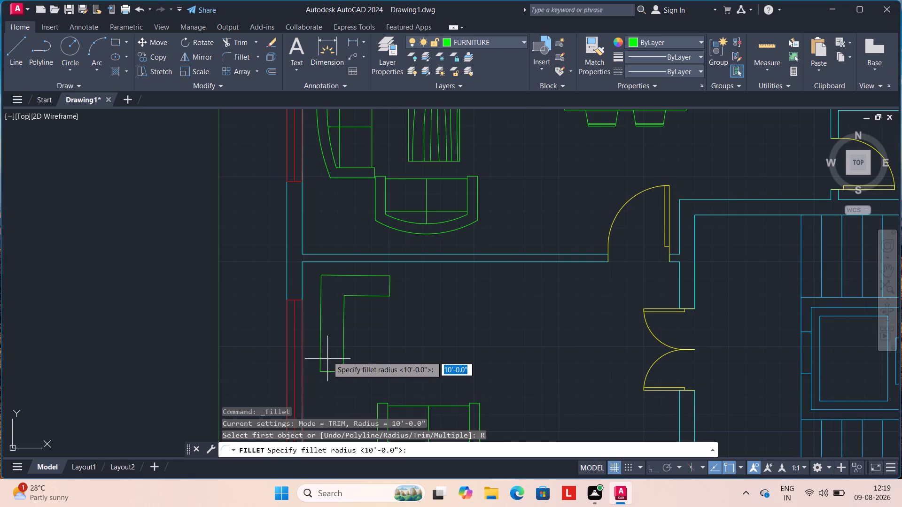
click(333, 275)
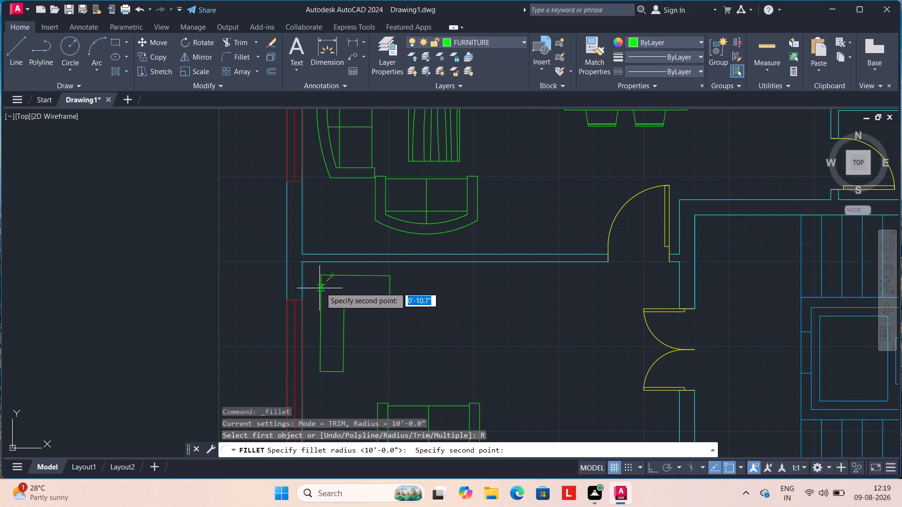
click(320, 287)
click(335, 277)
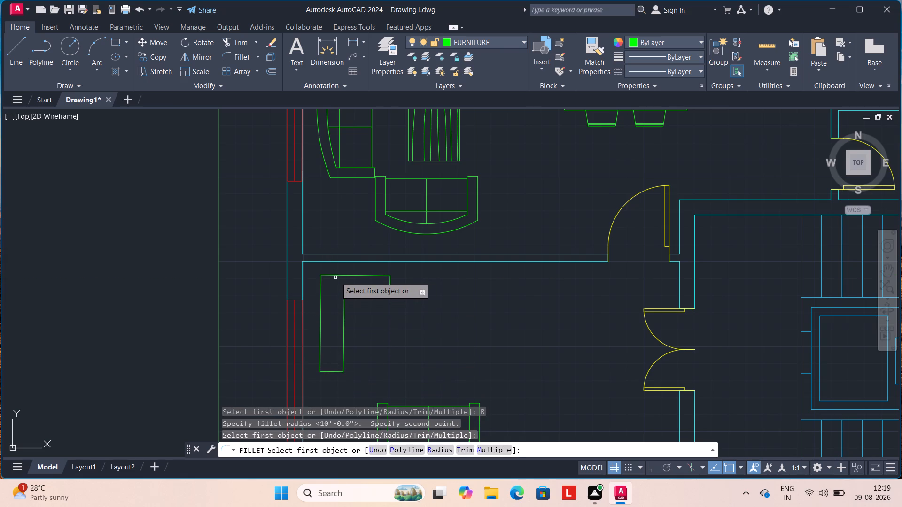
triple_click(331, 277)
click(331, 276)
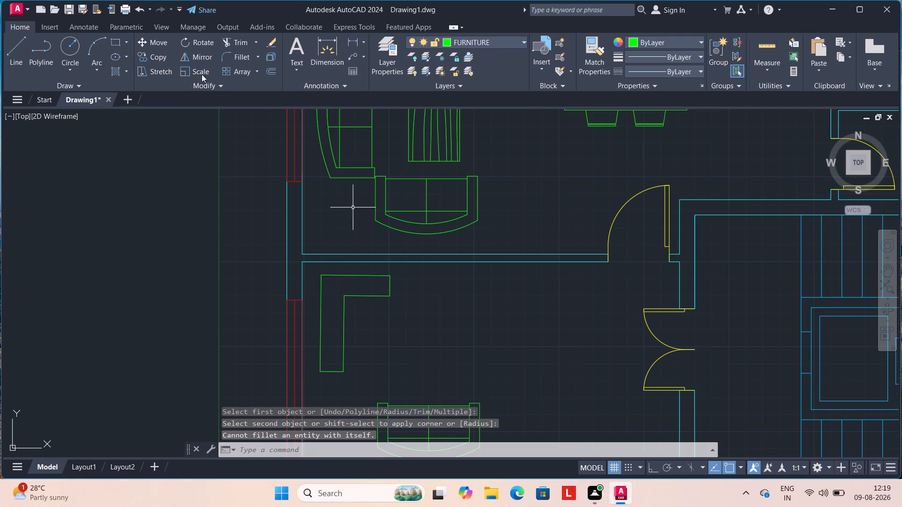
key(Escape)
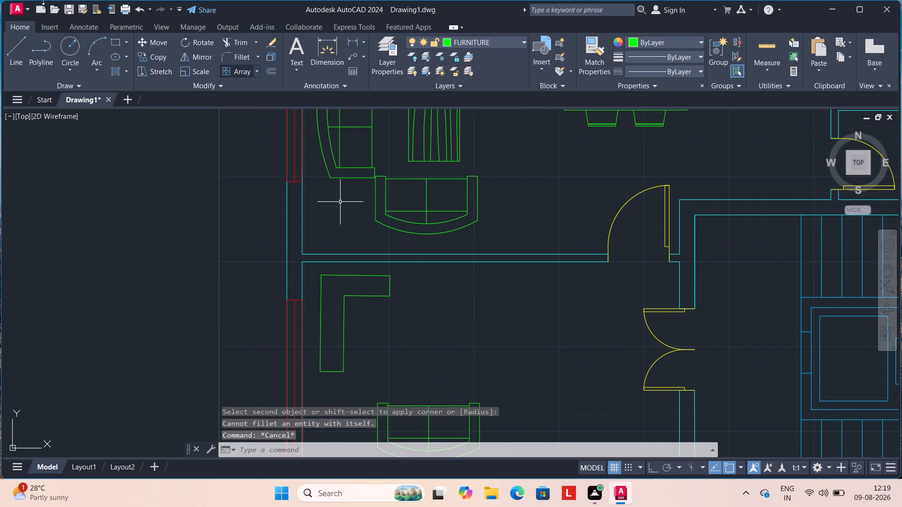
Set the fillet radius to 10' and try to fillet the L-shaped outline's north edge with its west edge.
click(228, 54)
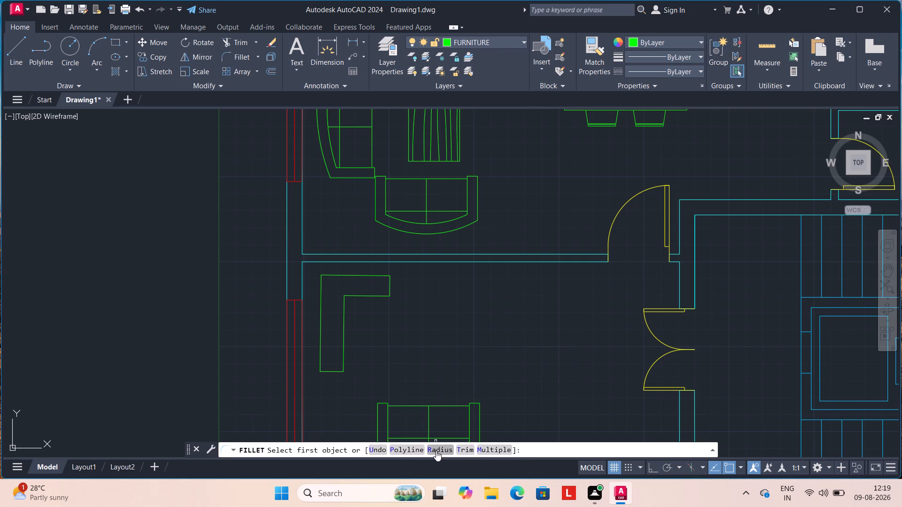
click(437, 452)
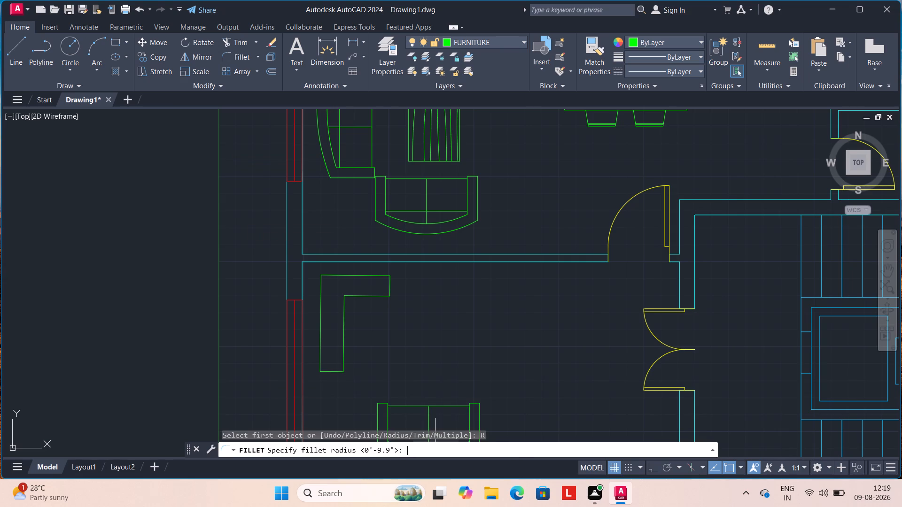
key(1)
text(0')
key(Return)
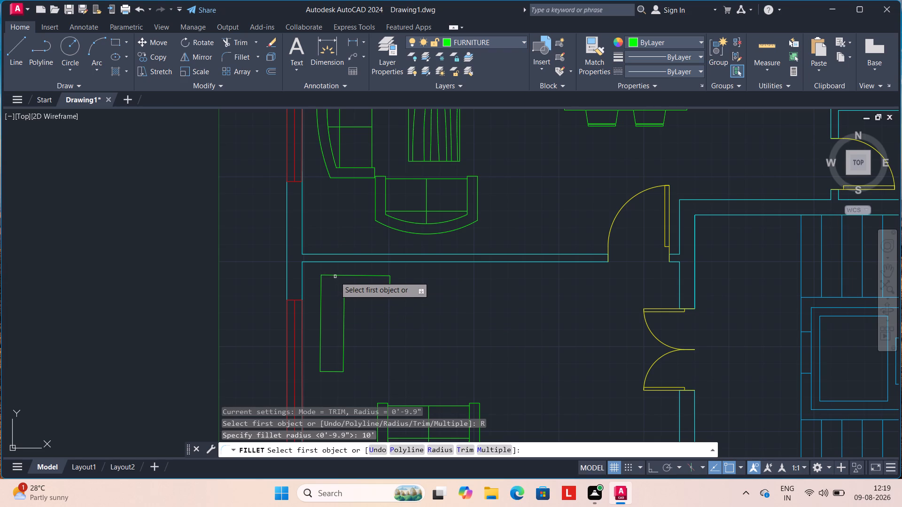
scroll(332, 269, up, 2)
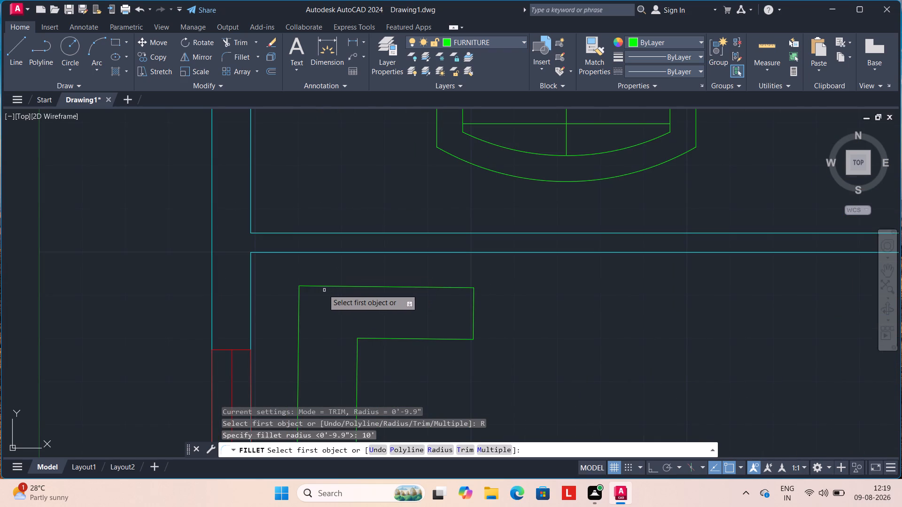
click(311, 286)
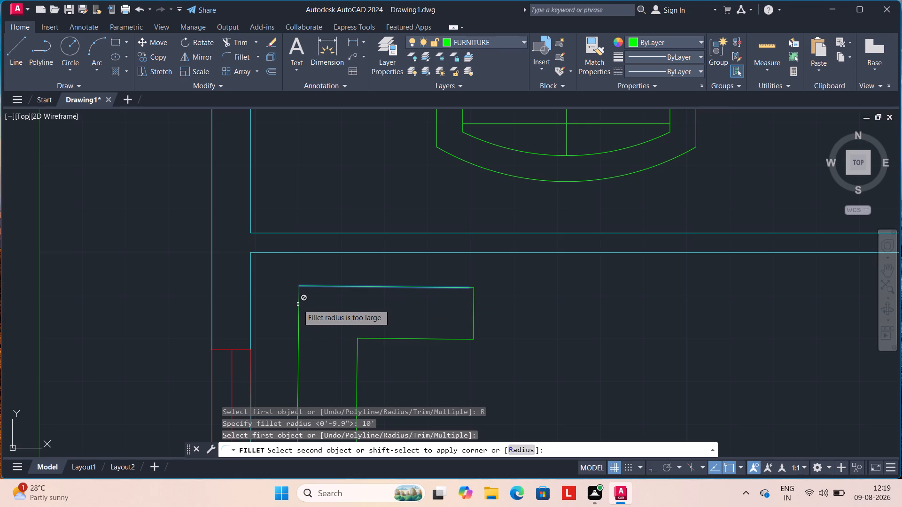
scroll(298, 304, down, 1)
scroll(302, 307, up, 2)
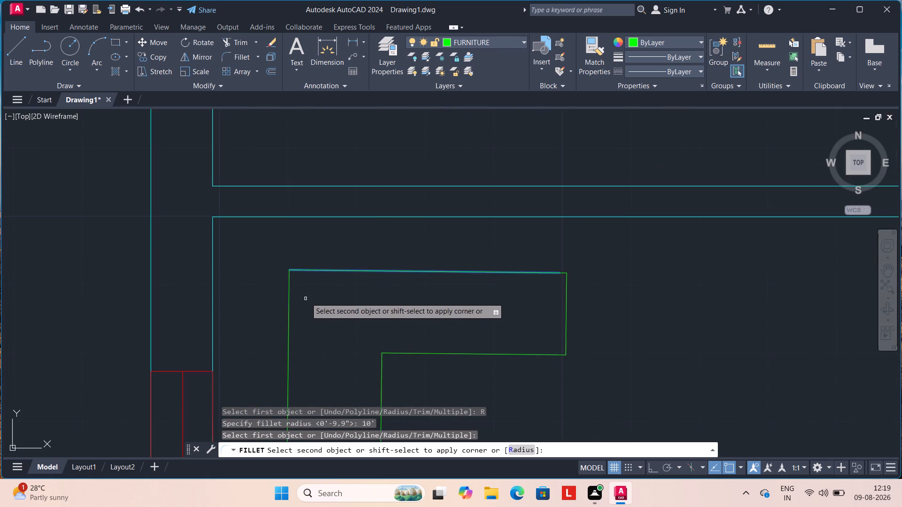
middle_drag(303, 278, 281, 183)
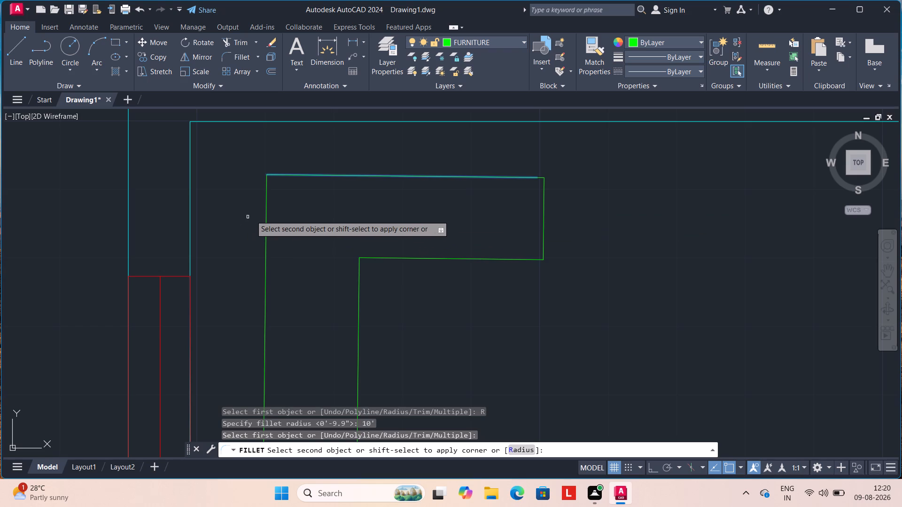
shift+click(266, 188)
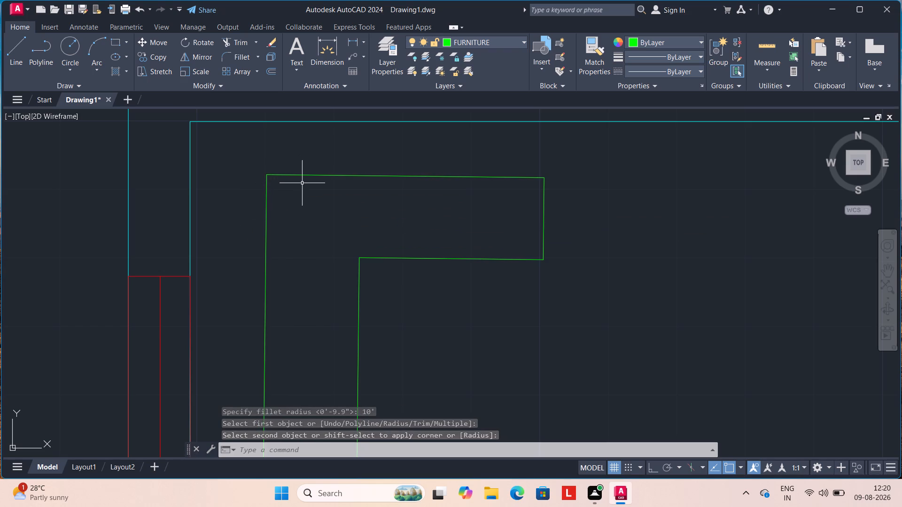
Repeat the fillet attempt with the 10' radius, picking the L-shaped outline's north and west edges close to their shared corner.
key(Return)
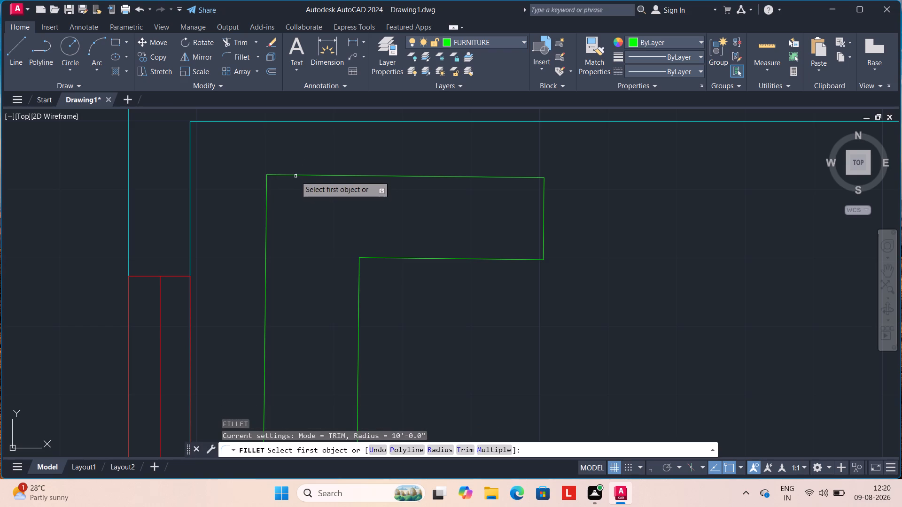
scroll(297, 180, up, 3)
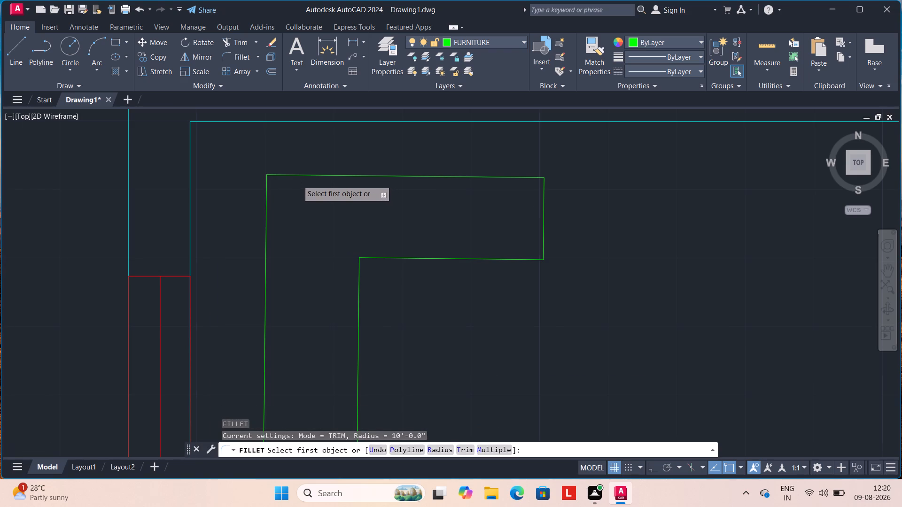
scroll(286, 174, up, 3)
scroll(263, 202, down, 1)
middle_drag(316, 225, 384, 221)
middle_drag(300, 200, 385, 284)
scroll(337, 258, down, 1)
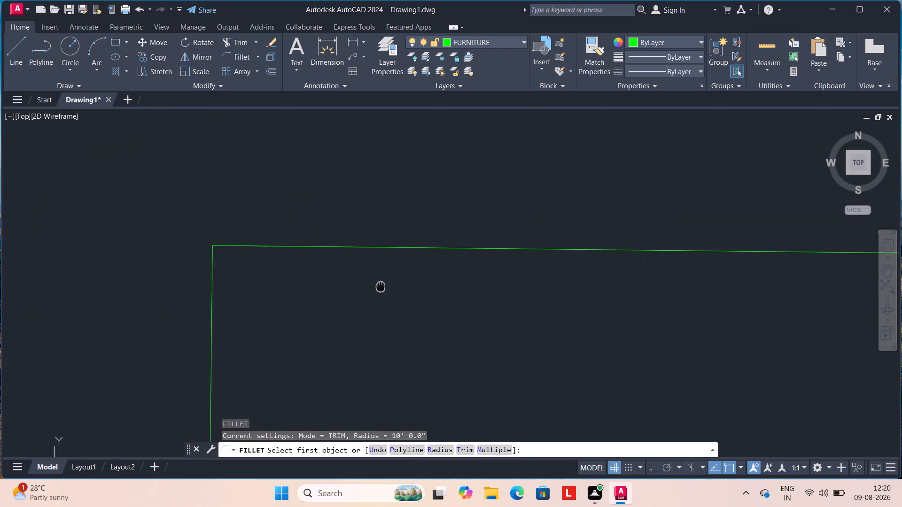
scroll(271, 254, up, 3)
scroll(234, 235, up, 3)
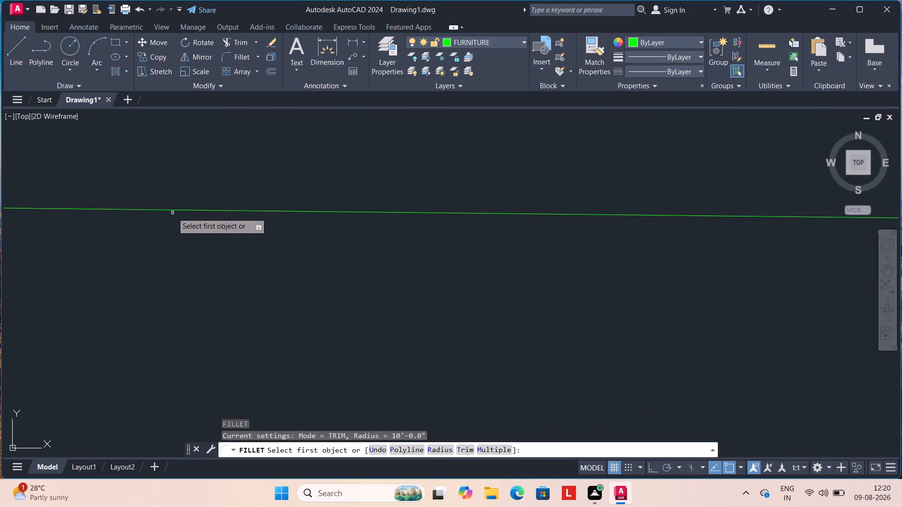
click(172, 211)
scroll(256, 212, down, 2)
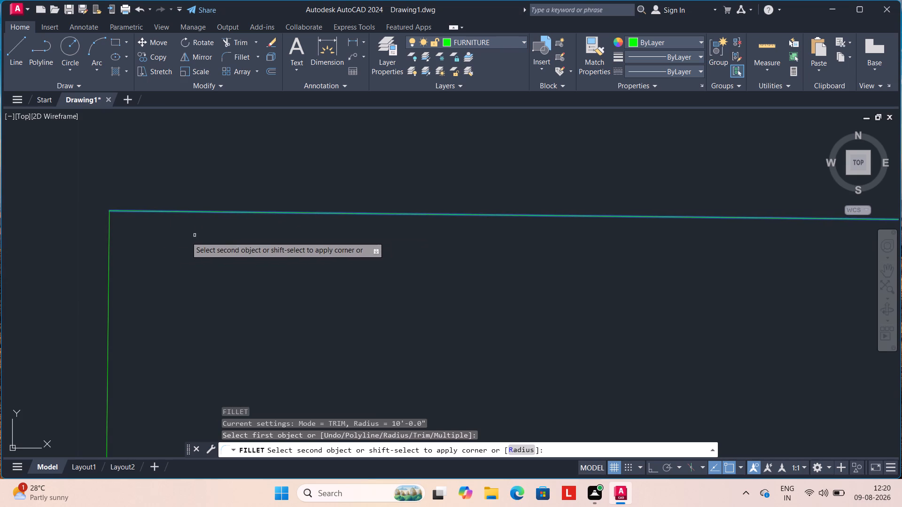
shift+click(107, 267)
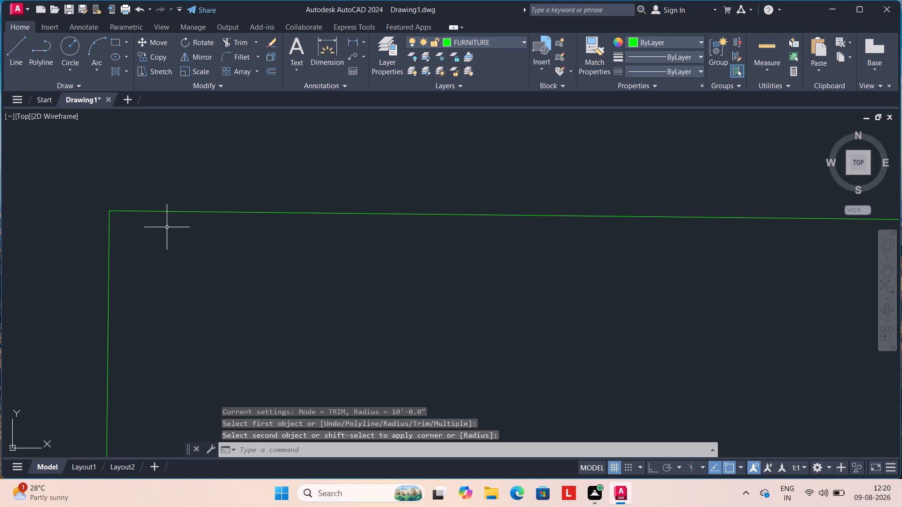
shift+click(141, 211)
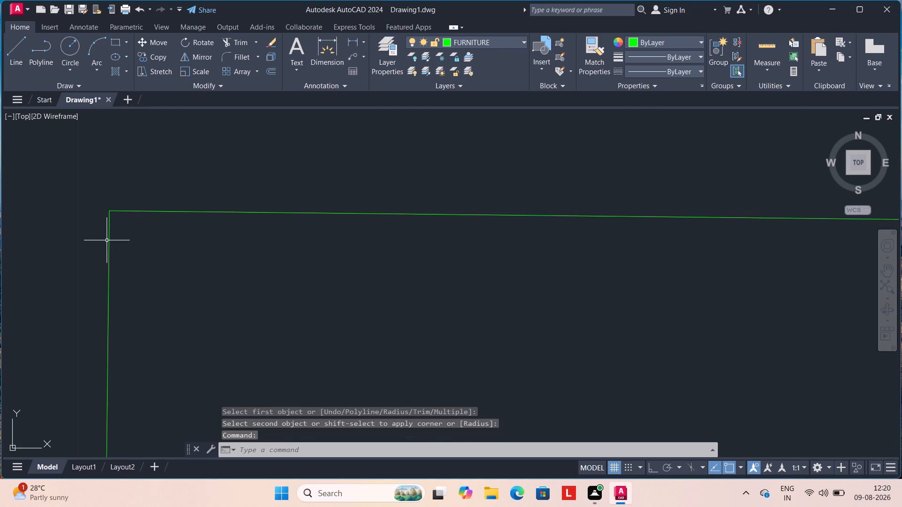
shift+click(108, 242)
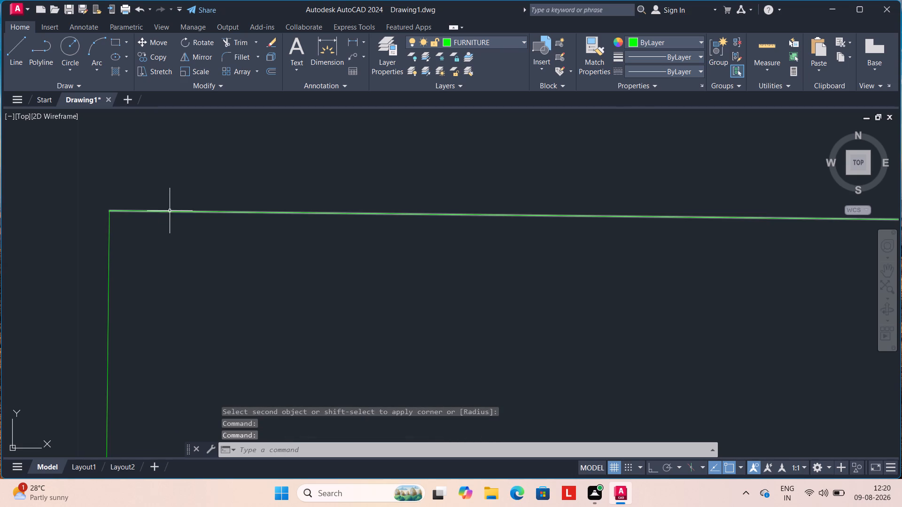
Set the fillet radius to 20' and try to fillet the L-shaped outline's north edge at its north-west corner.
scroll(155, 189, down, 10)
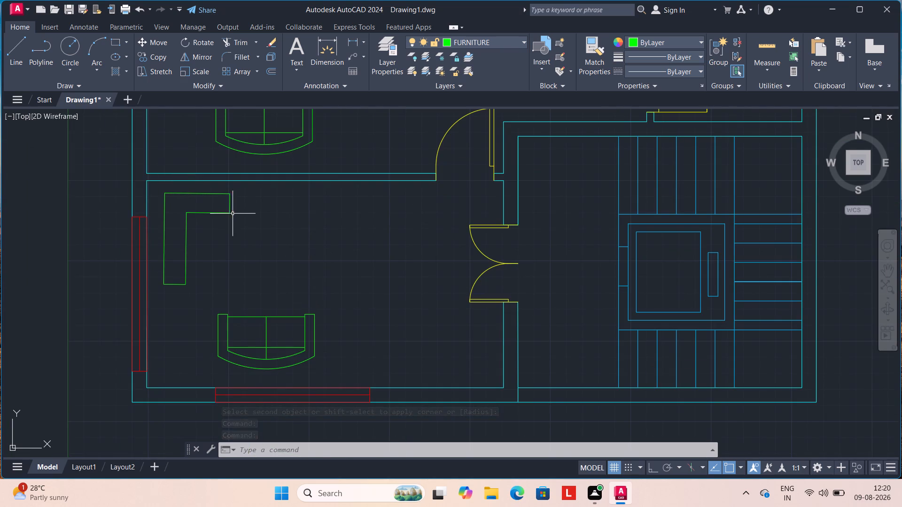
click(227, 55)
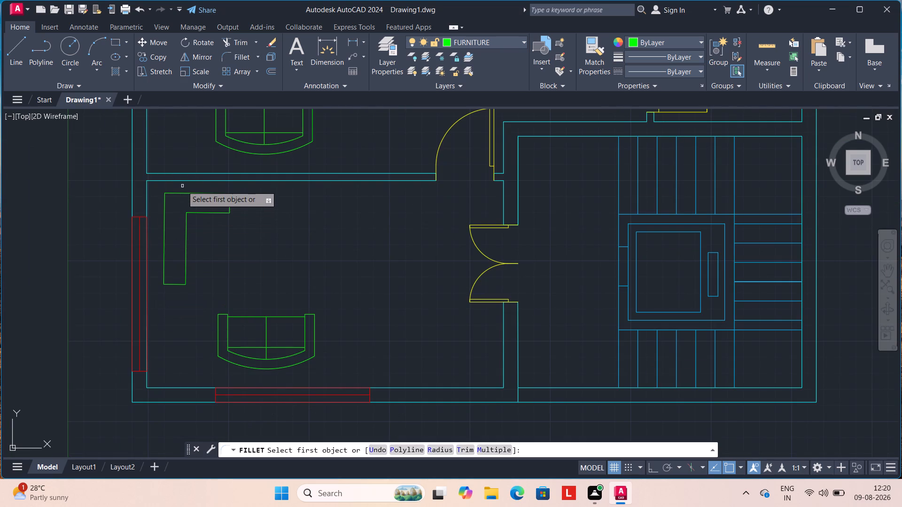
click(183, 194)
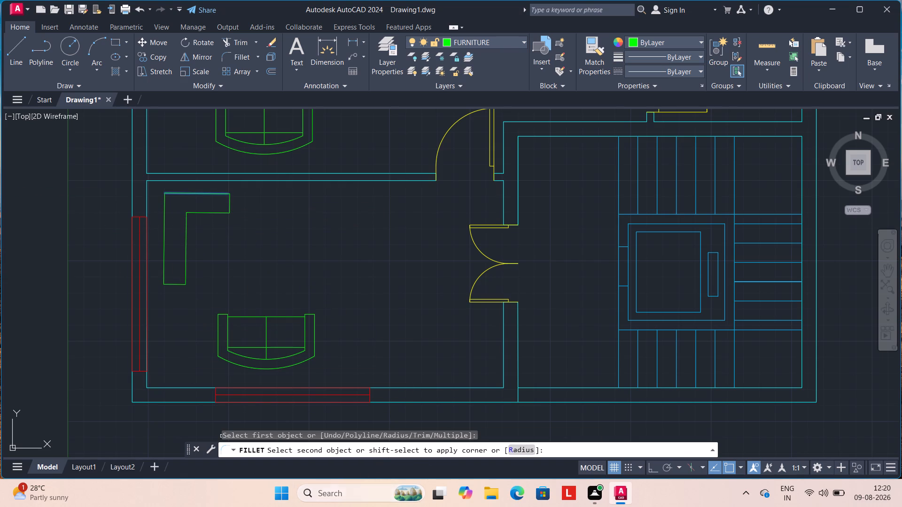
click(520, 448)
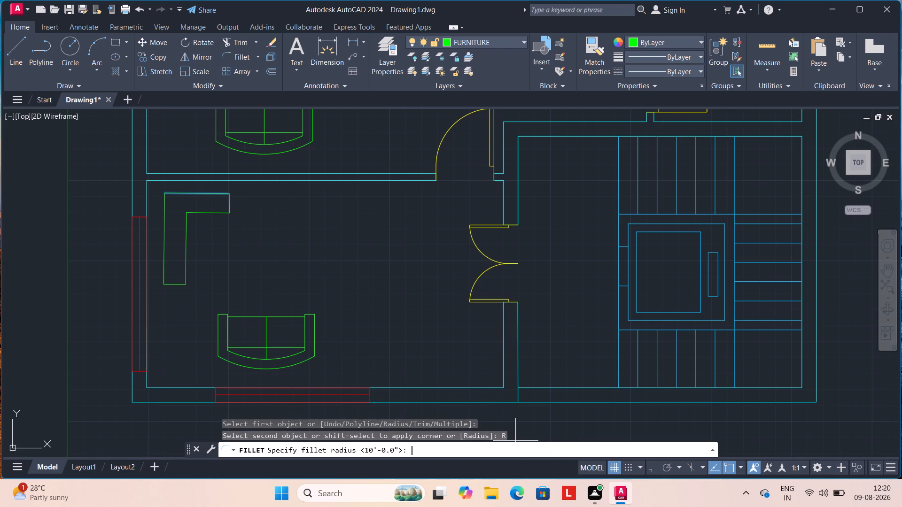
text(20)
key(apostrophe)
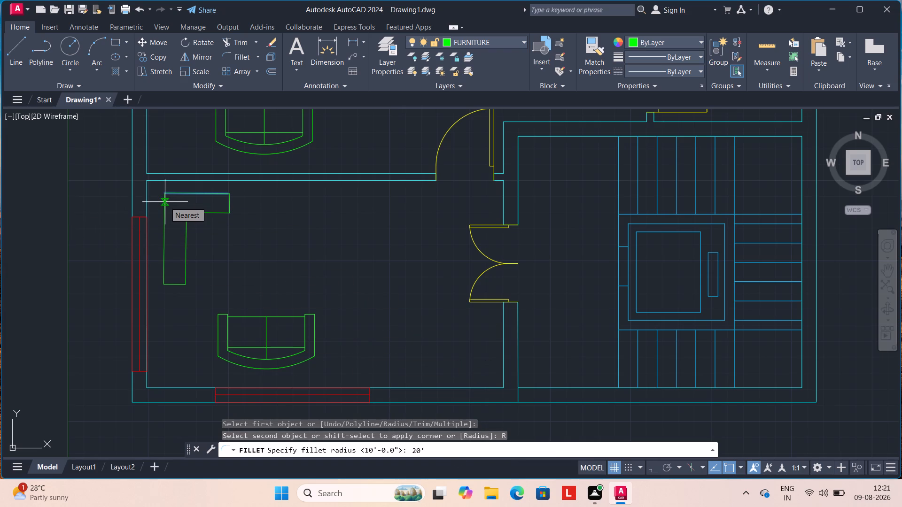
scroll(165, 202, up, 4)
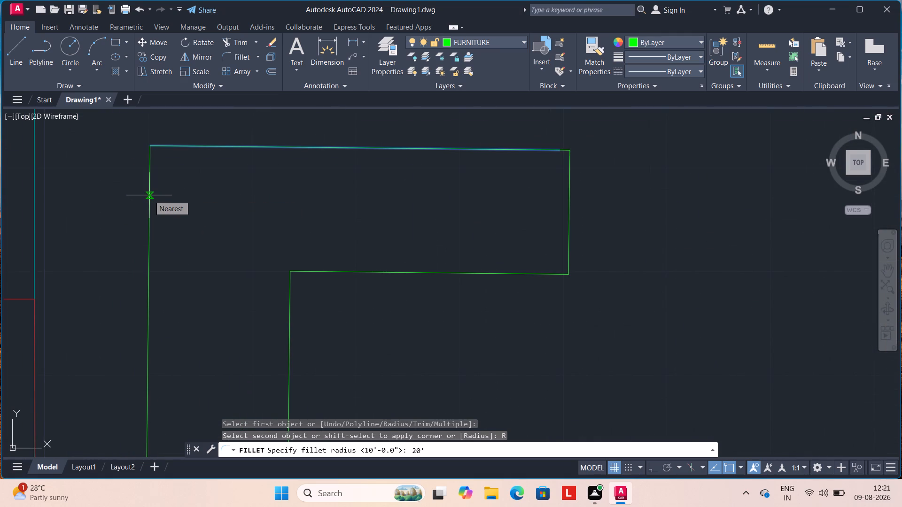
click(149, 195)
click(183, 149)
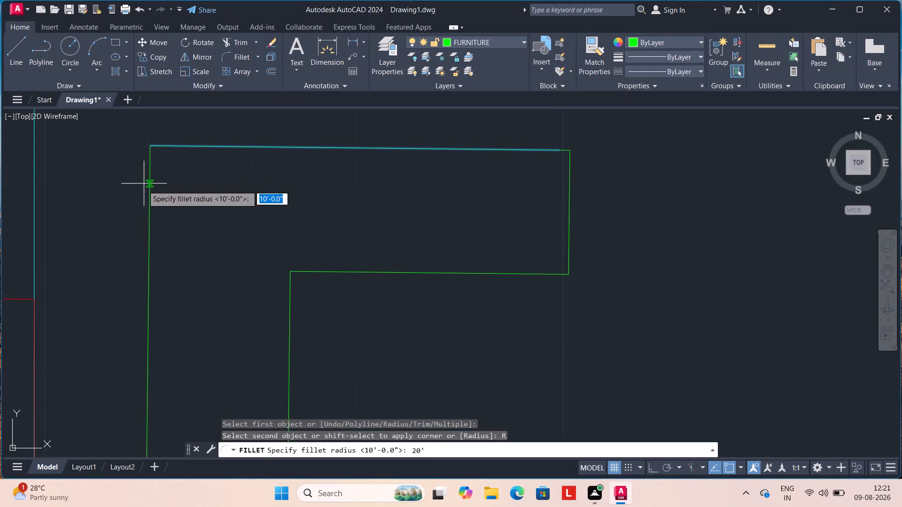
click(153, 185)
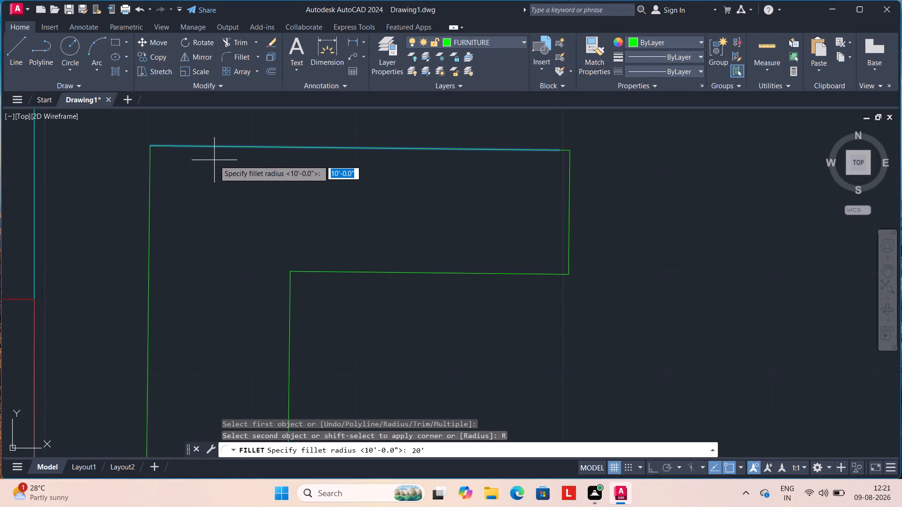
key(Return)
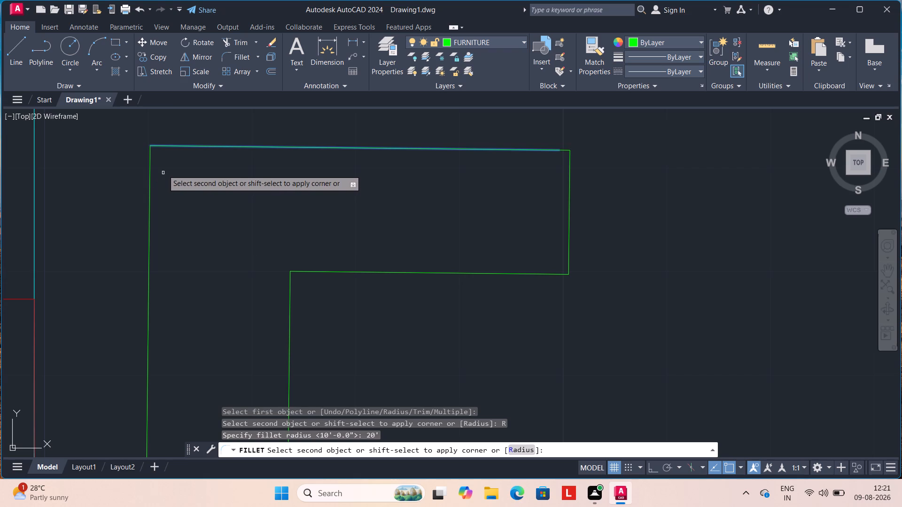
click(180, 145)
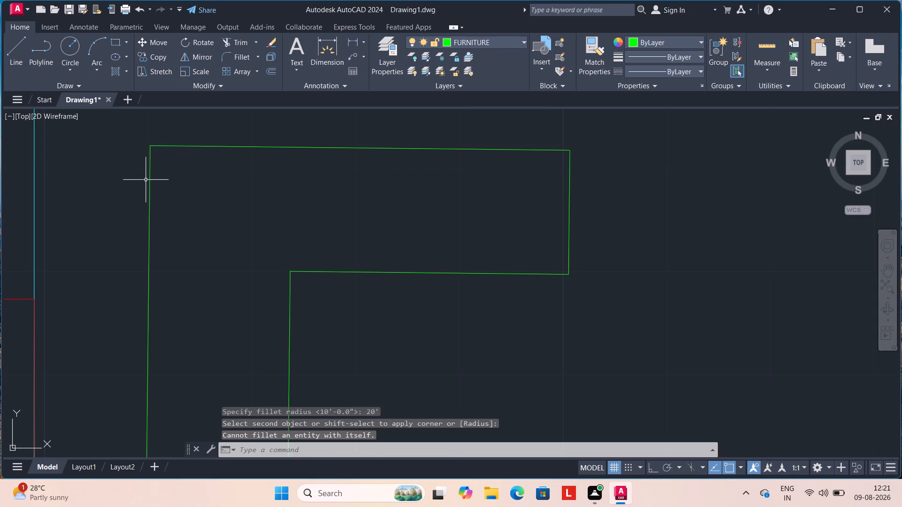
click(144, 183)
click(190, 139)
Draw a diagonal line about 1' long across the L-shaped outline's north-west corner, from its north edge to its west edge.
scroll(283, 247, down, 2)
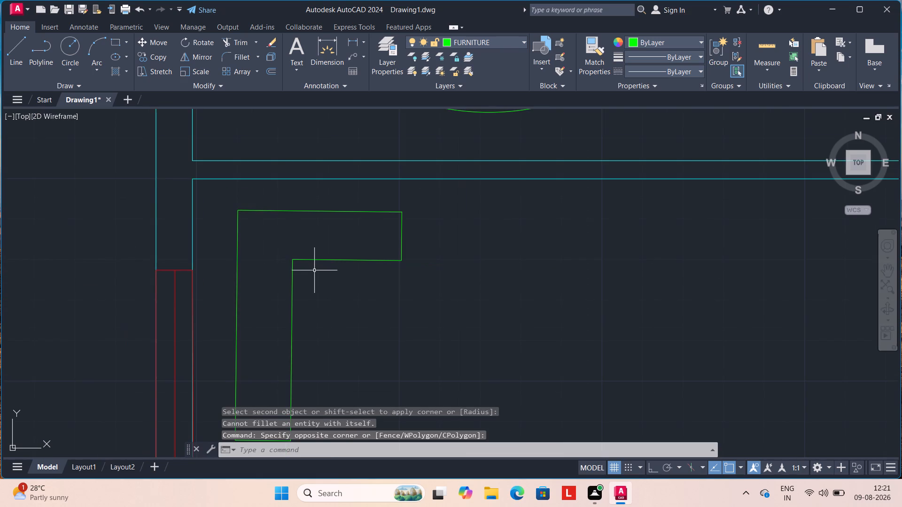
scroll(338, 281, down, 2)
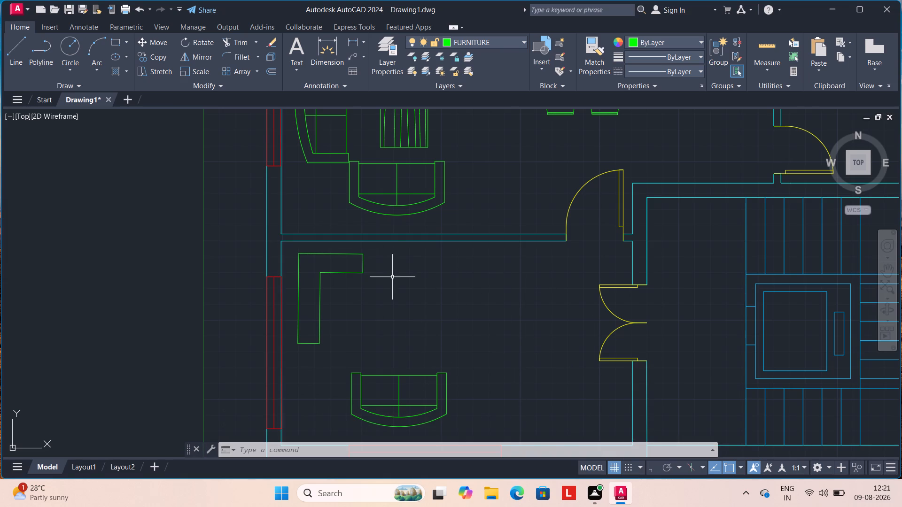
middle_drag(385, 290, 640, 314)
scroll(605, 294, up, 2)
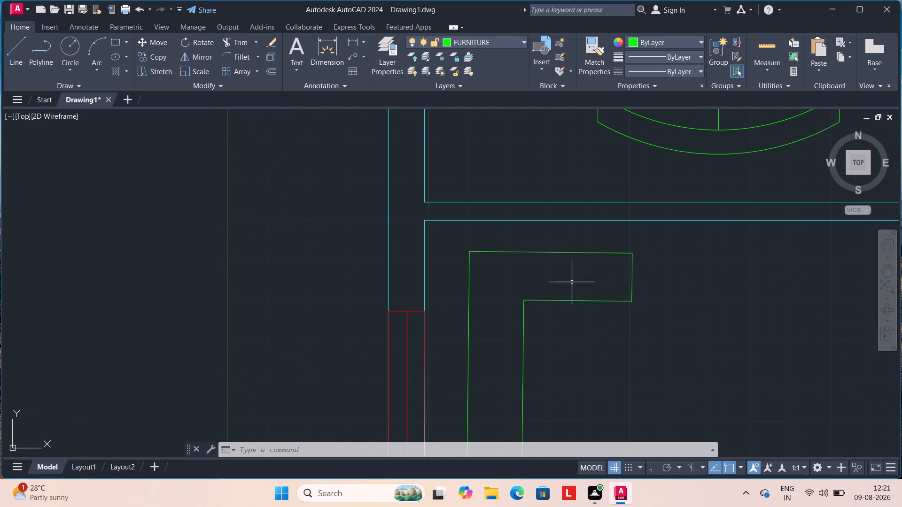
key(l)
key(Return)
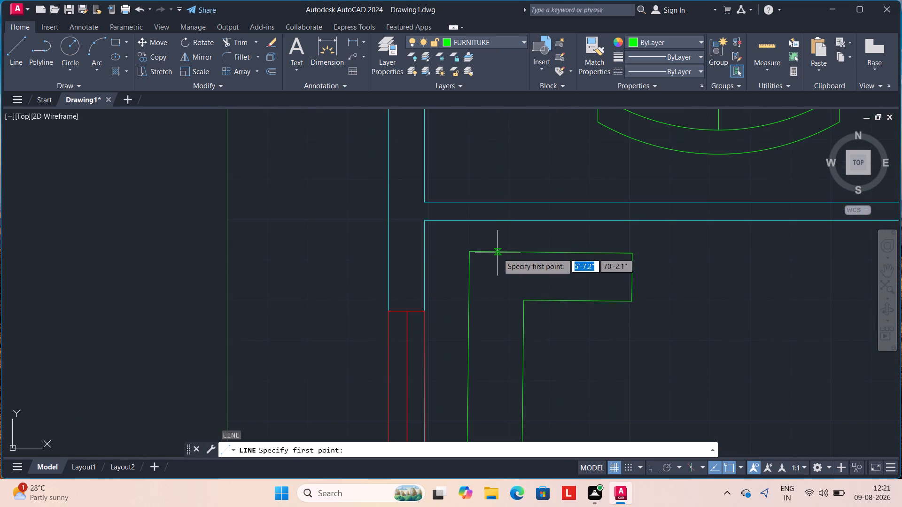
click(498, 253)
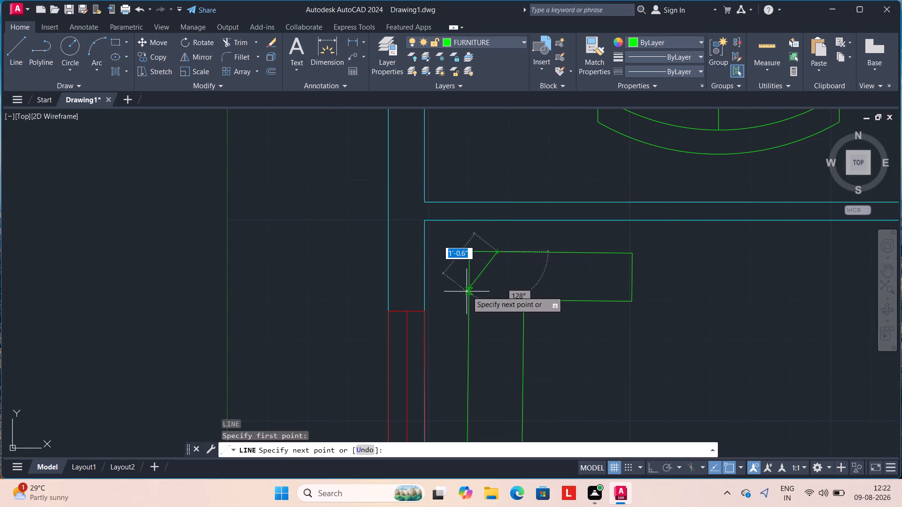
click(469, 287)
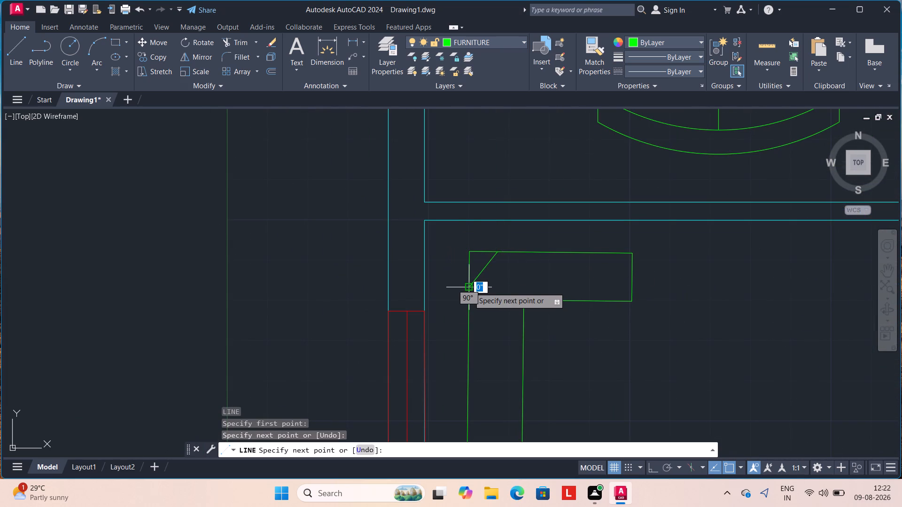
key(Escape)
Trim the north and west edge stubs outside the diagonal line at the L-shaped outline's north-west corner.
text(TR)
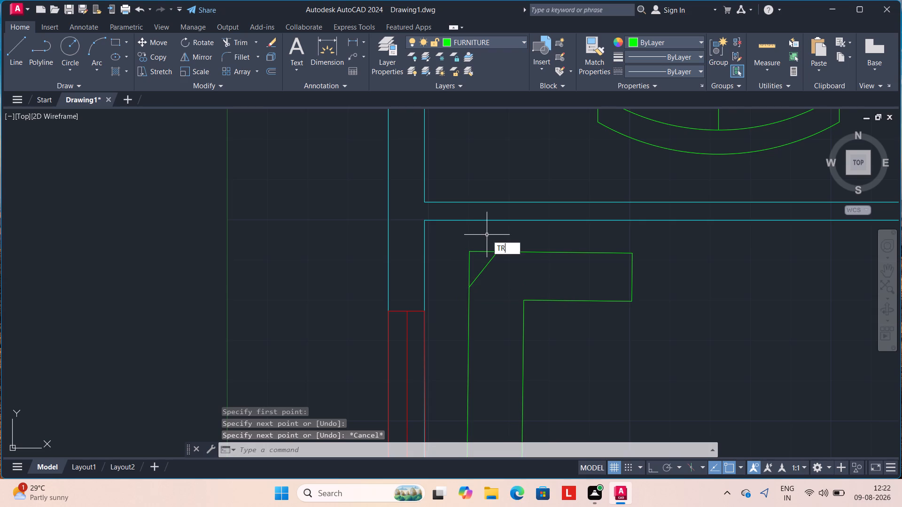
key(Return)
drag(479, 245, 459, 276)
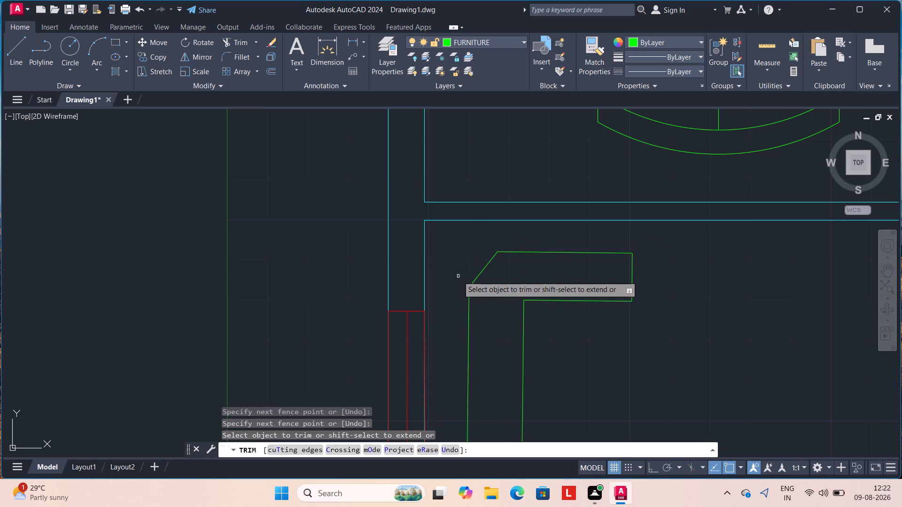
key(Escape)
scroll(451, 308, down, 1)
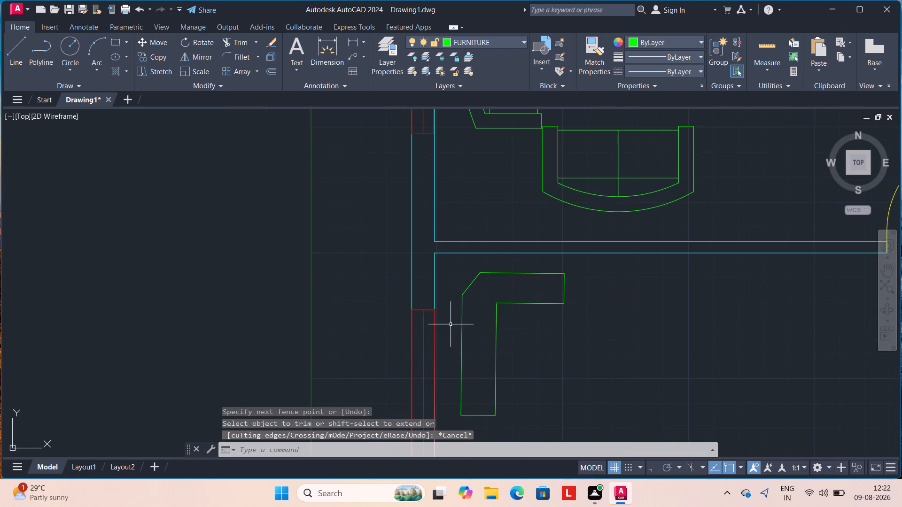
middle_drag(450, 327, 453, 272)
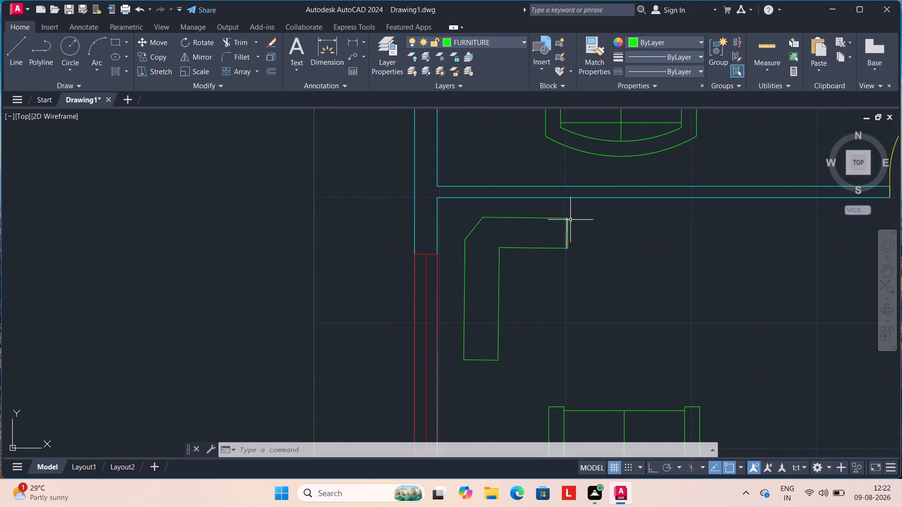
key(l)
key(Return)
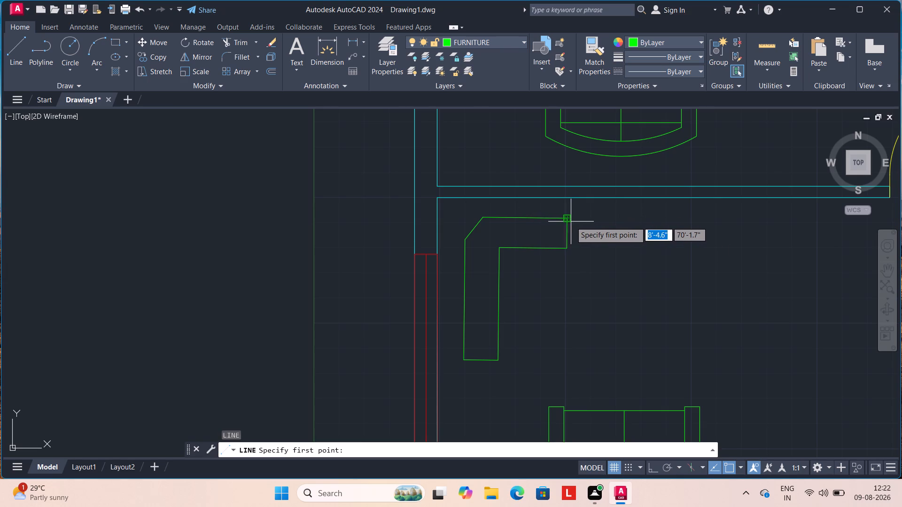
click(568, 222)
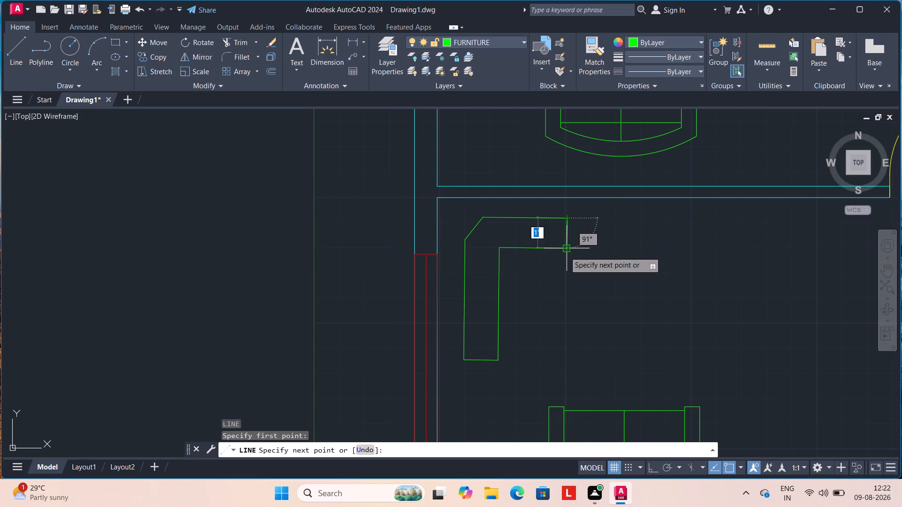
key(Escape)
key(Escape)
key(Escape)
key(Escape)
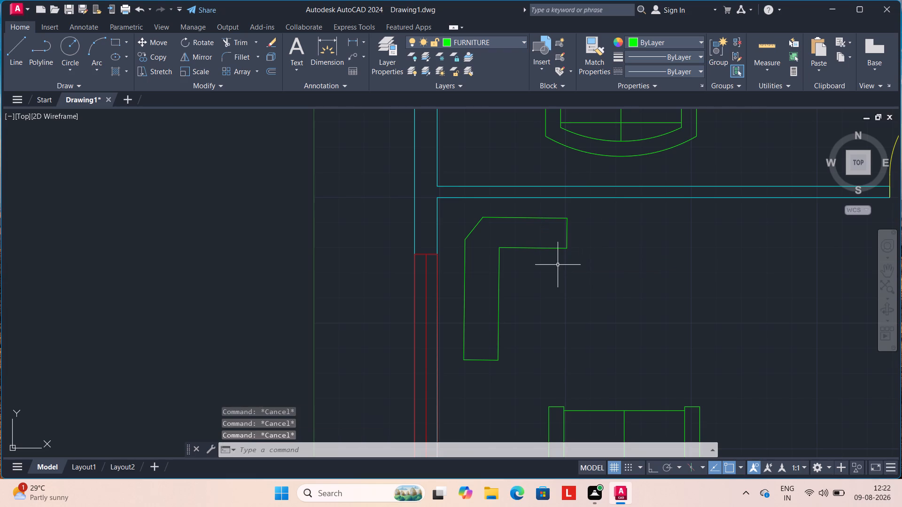
Fillet the parallel north and south edges of the L-shaped outline's upper arm at its east end, accepting the 20' radius.
key(f)
key(Return)
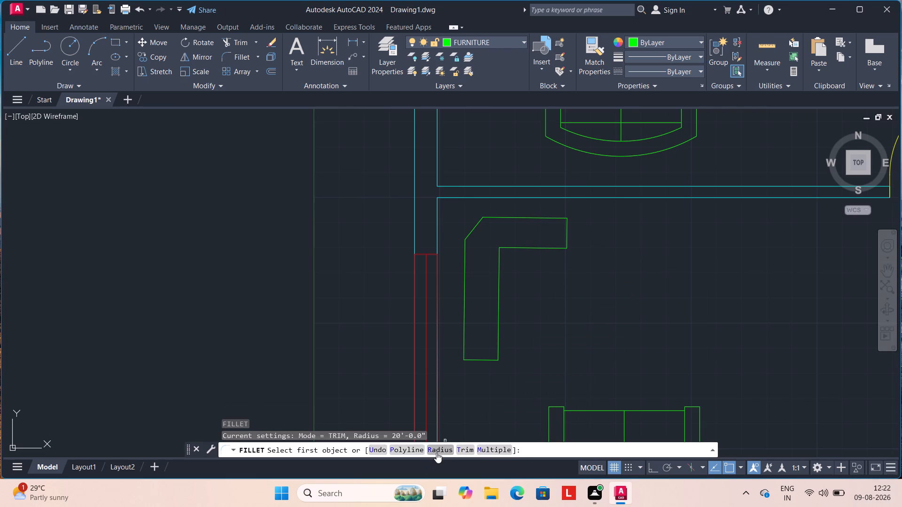
click(436, 453)
key(Return)
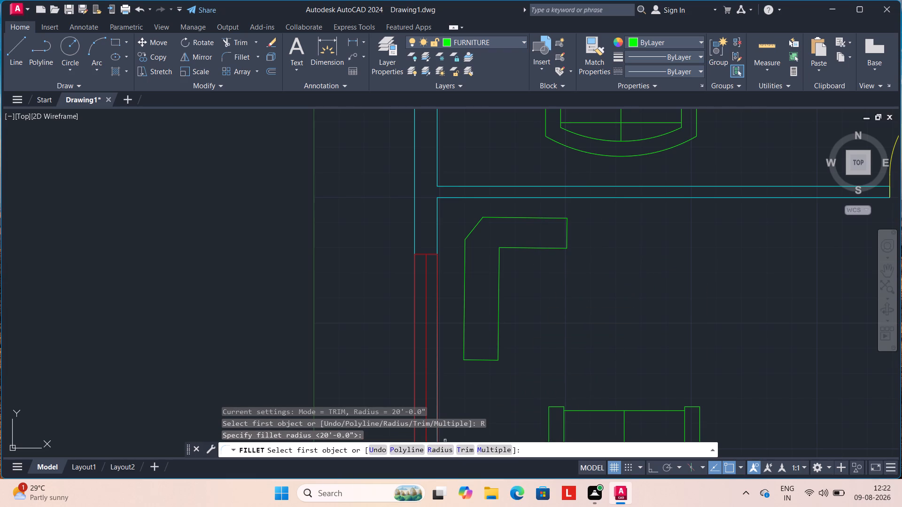
click(552, 218)
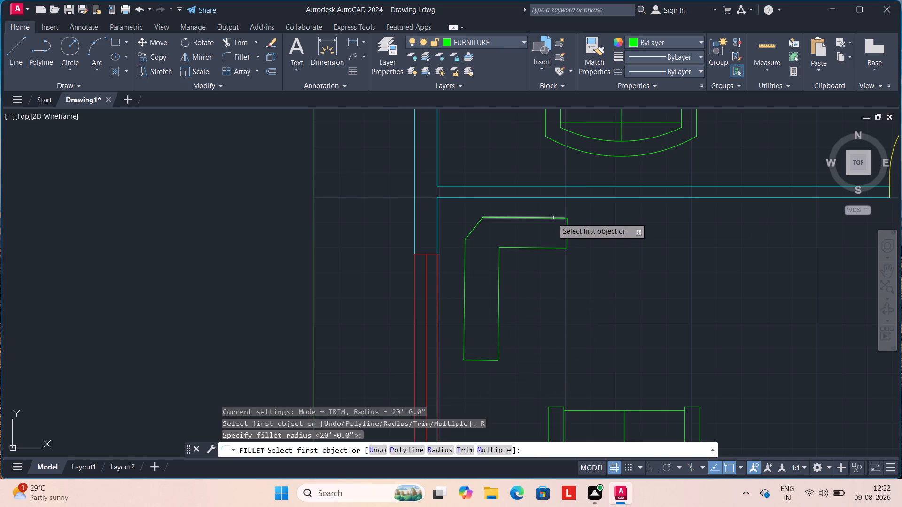
click(552, 248)
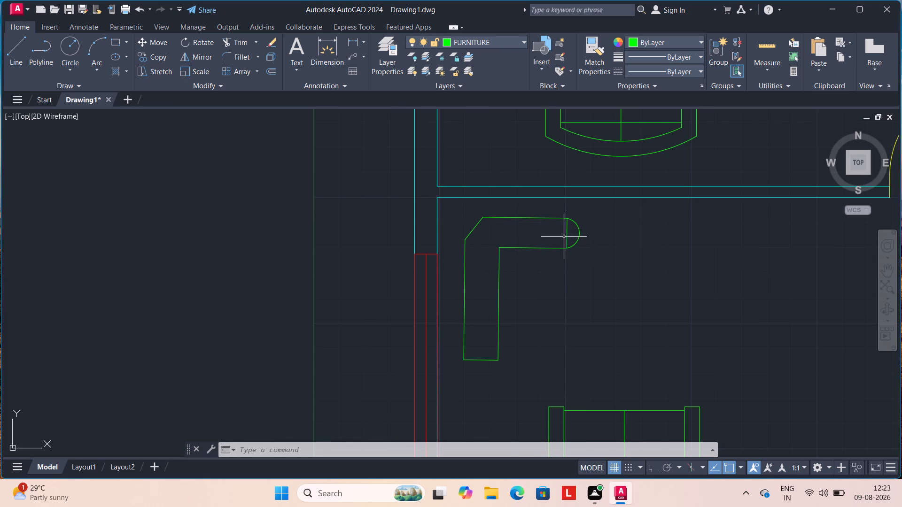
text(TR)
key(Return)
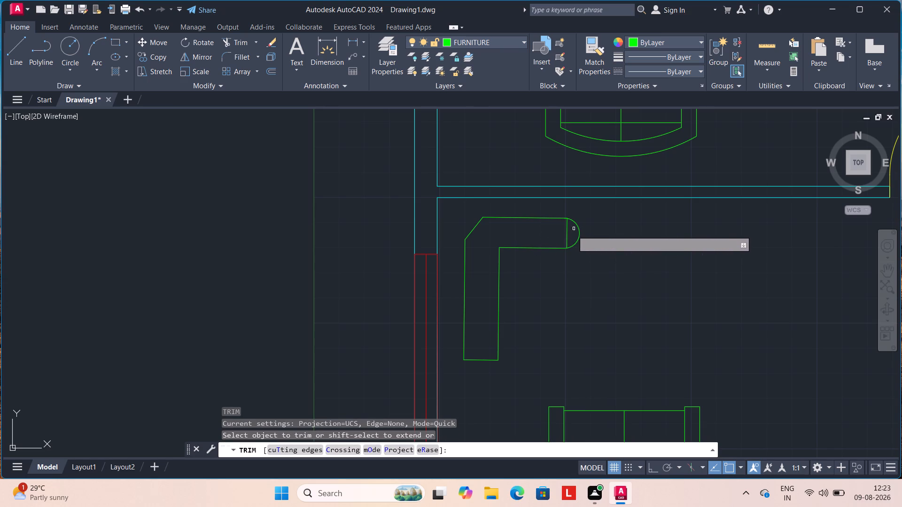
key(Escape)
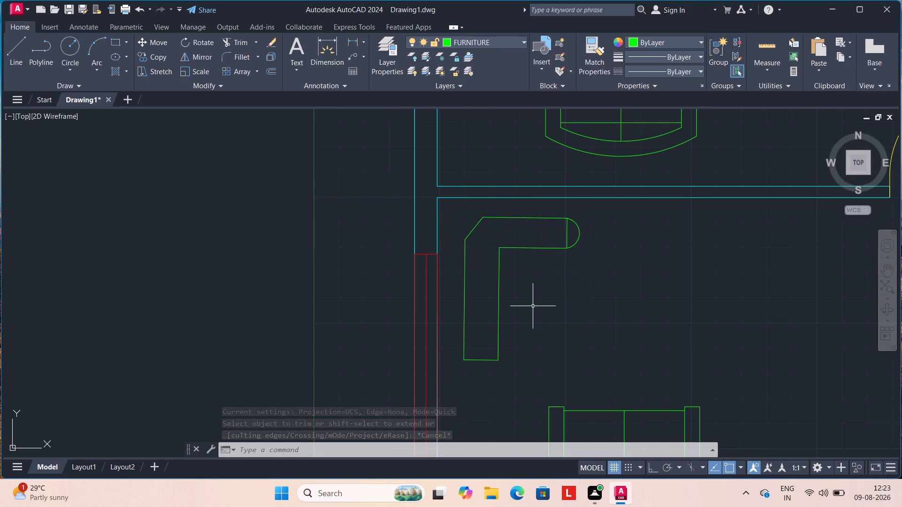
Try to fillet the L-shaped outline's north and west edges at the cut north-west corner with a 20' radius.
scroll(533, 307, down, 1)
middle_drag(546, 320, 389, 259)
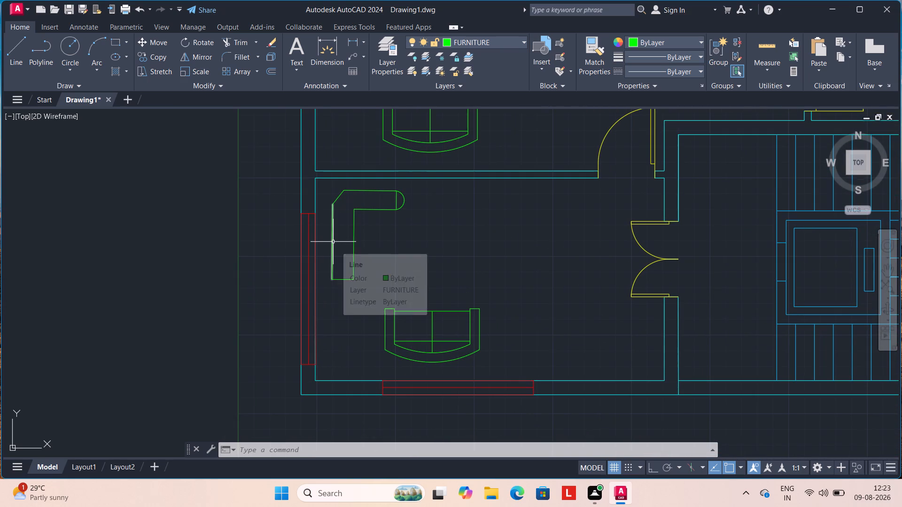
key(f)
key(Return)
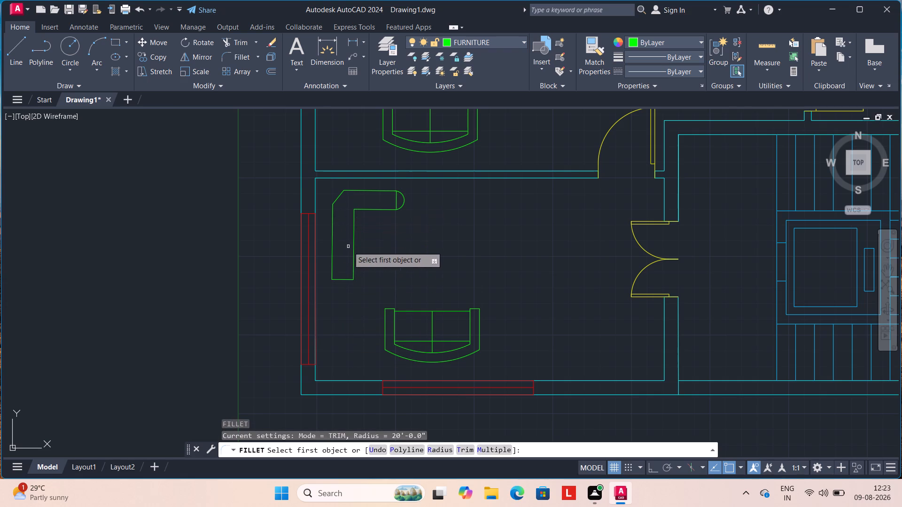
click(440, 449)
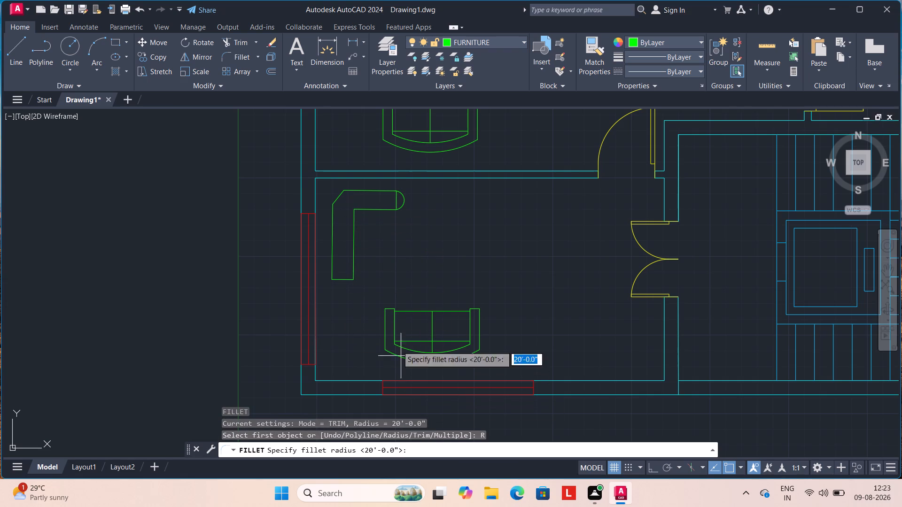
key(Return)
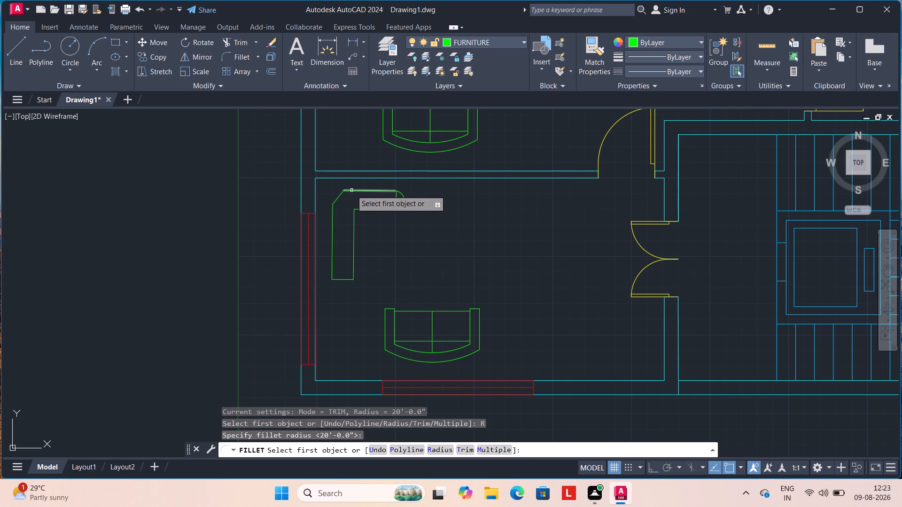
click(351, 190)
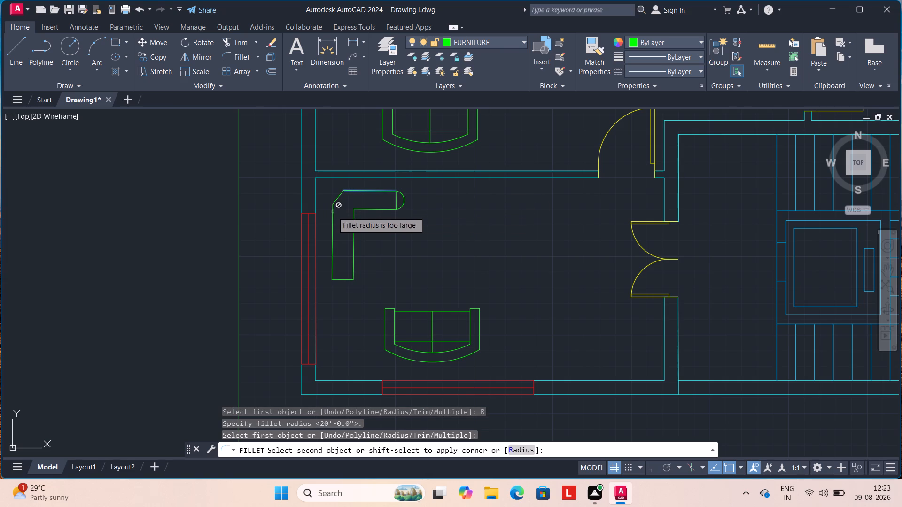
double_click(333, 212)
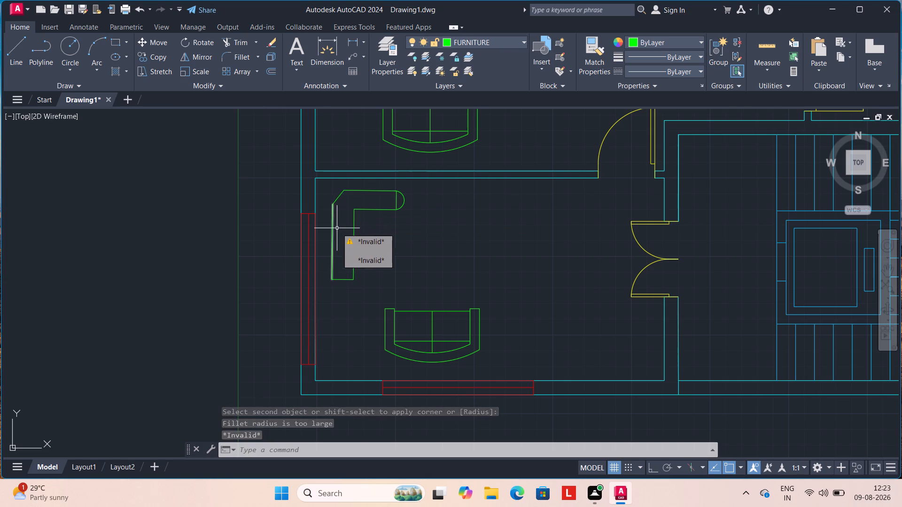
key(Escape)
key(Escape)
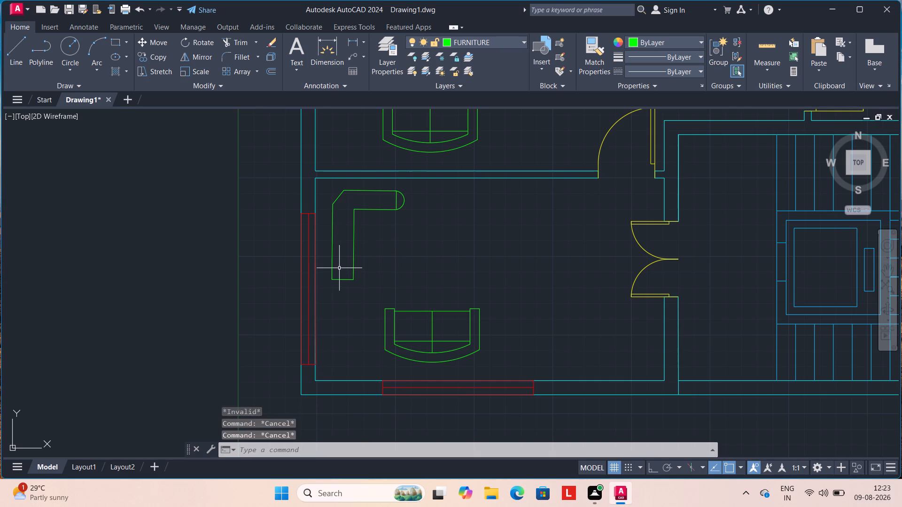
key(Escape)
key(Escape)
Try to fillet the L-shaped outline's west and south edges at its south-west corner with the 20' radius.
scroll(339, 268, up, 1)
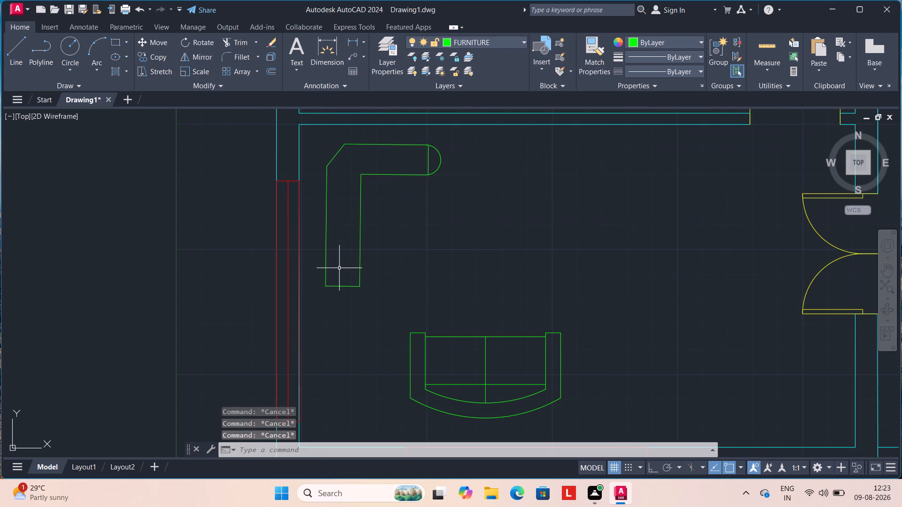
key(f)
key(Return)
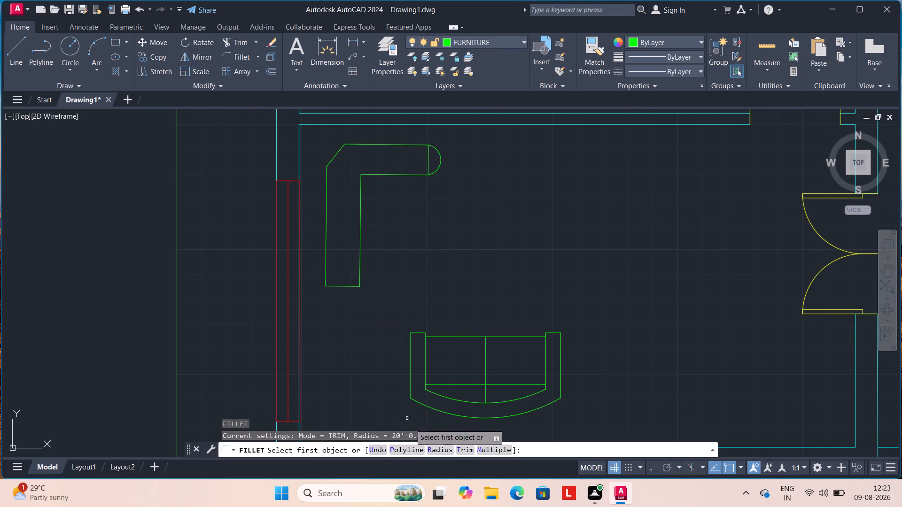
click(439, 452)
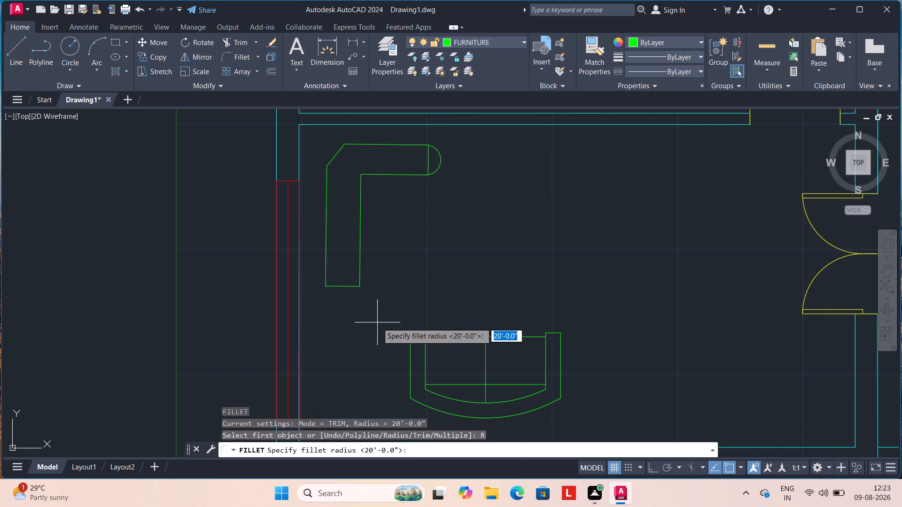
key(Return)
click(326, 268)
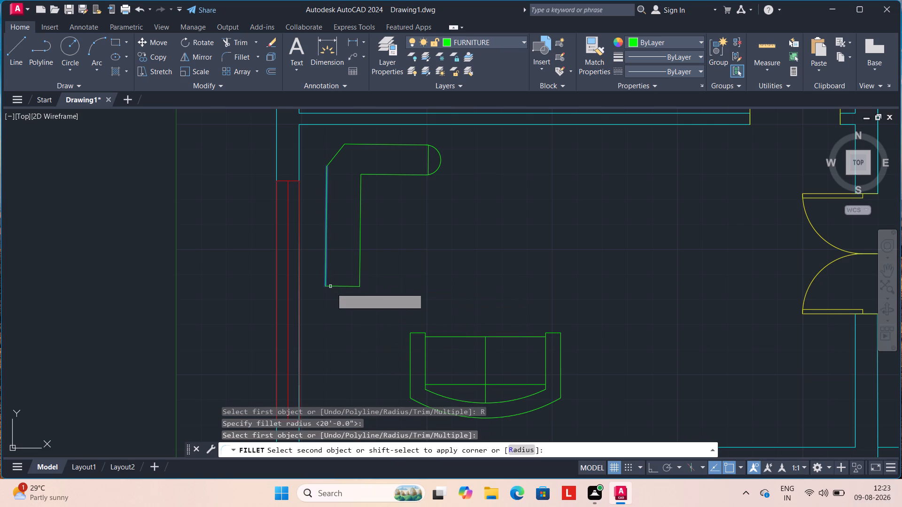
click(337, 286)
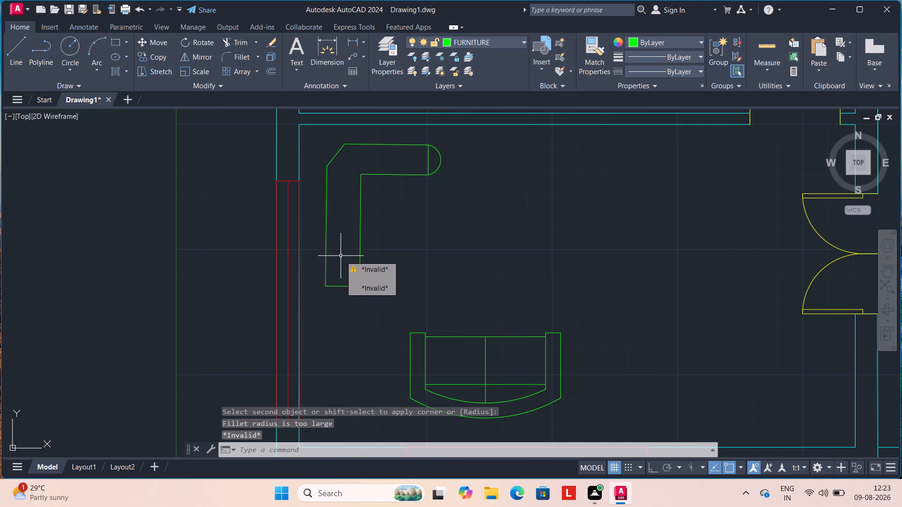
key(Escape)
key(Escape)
Draw a three-point arc bulging outward across the L-shaped outline's cut north-west corner, from its north edge to its west edge.
scroll(341, 256, down, 1)
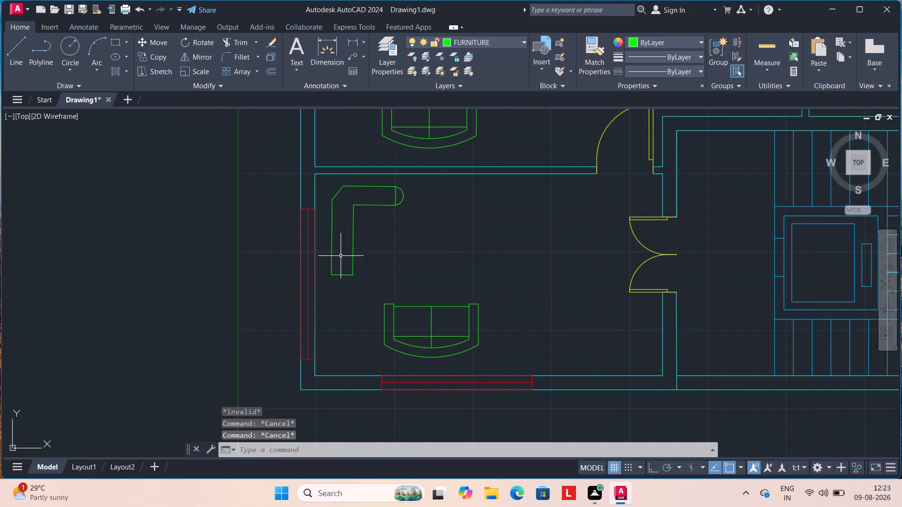
middle_drag(367, 256, 398, 267)
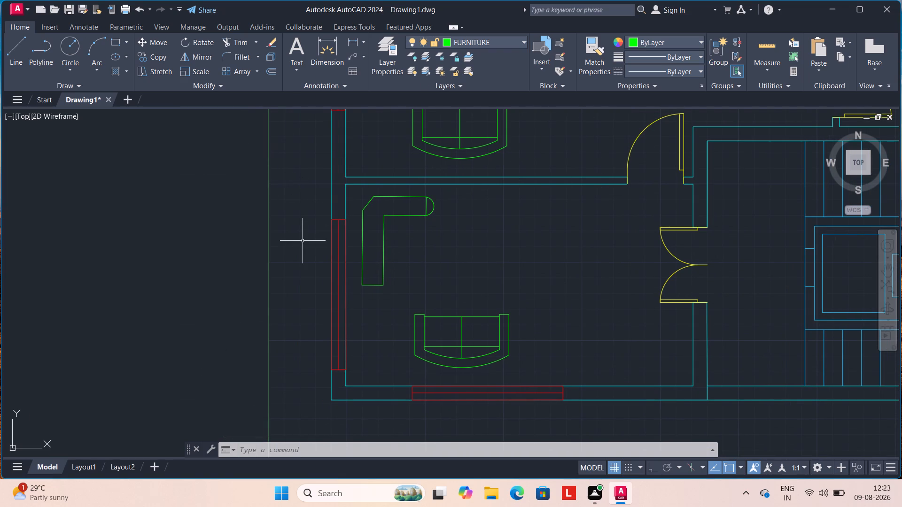
text(ARC)
click(341, 268)
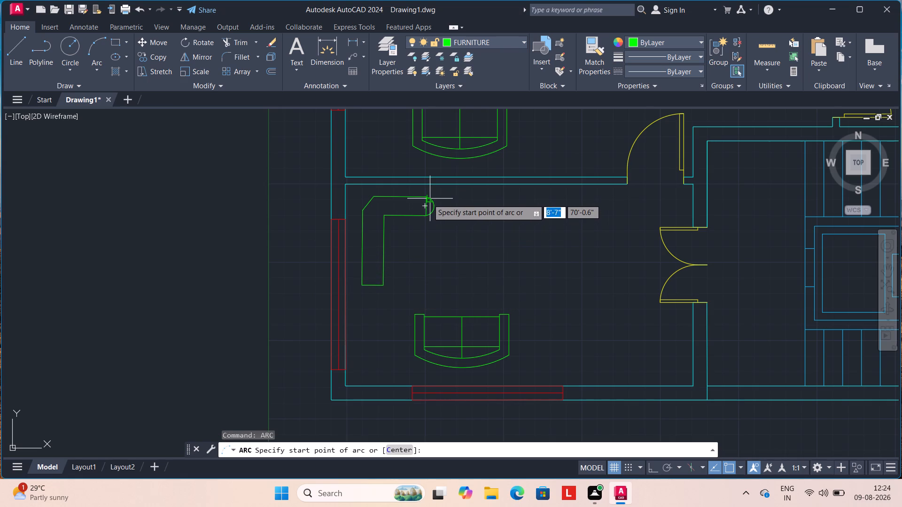
click(372, 197)
click(363, 209)
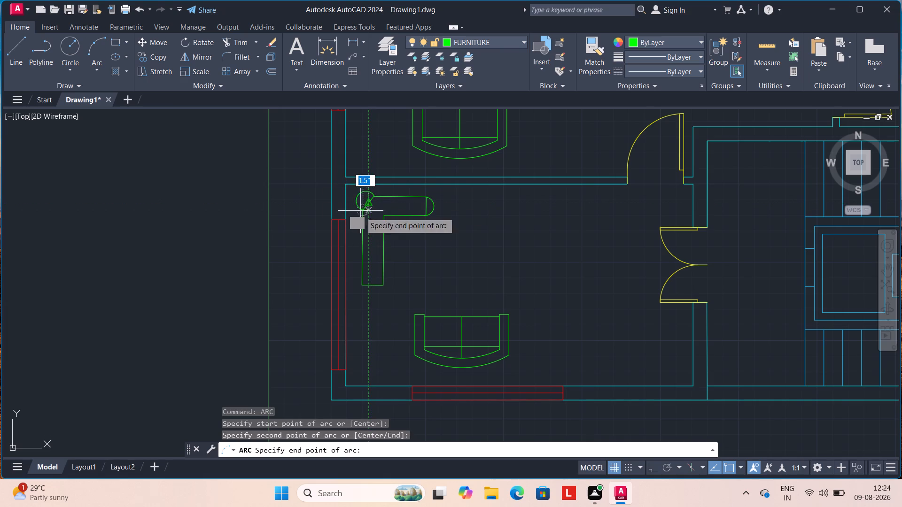
click(362, 216)
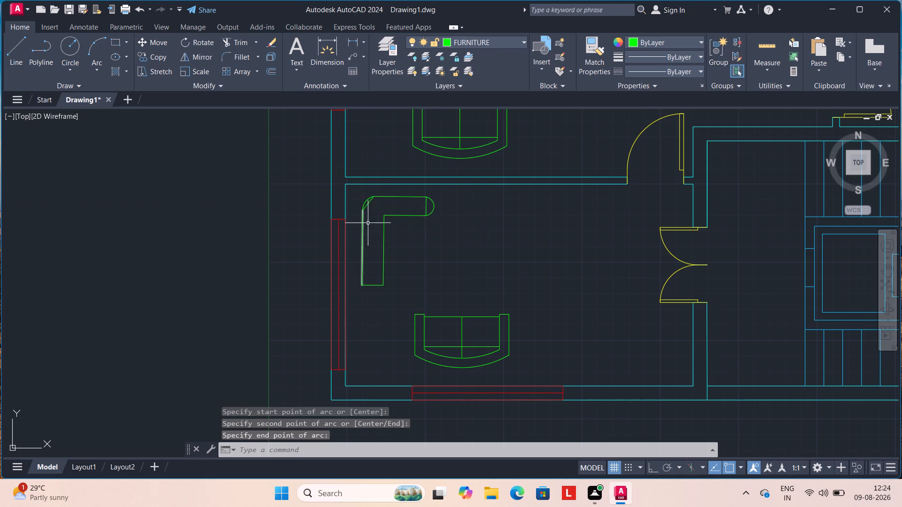
Trim away the diagonal line inside the new arc at the L-shaped outline's north-west corner.
scroll(372, 215, up, 2)
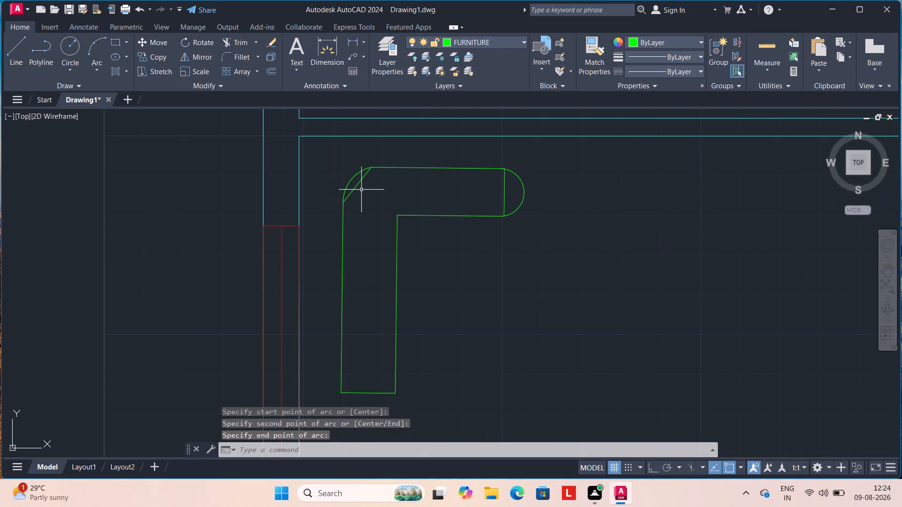
text(TR)
key(Return)
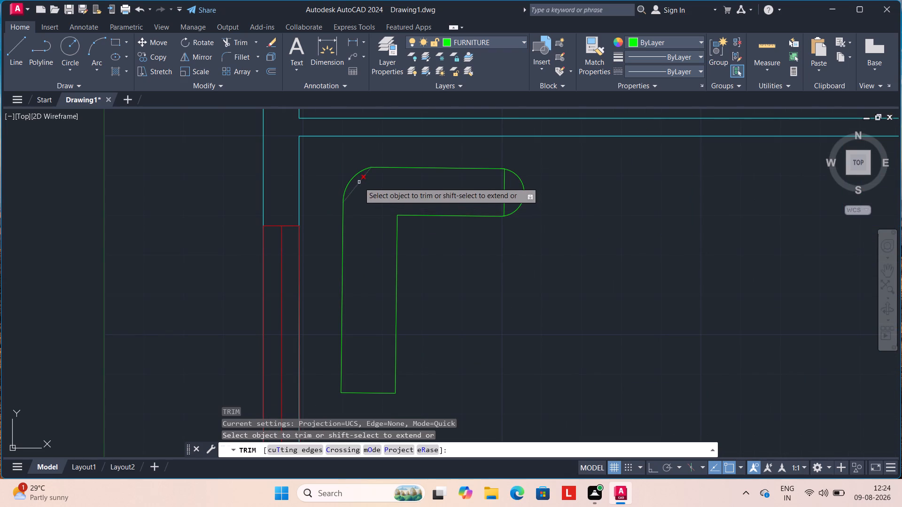
click(359, 182)
scroll(354, 230, down, 1)
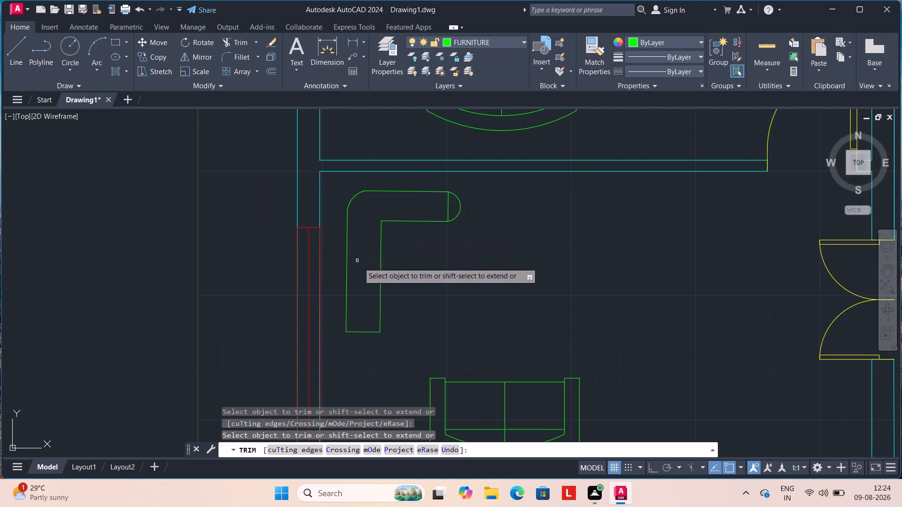
key(Escape)
Delete the semicircular arc at the east end of the L-shaped outline's upper arm.
middle_drag(433, 250, 302, 271)
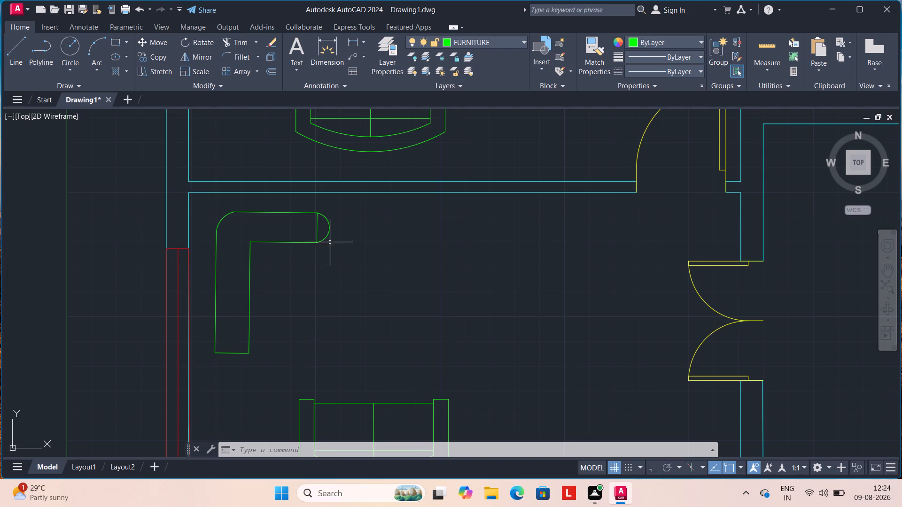
click(329, 228)
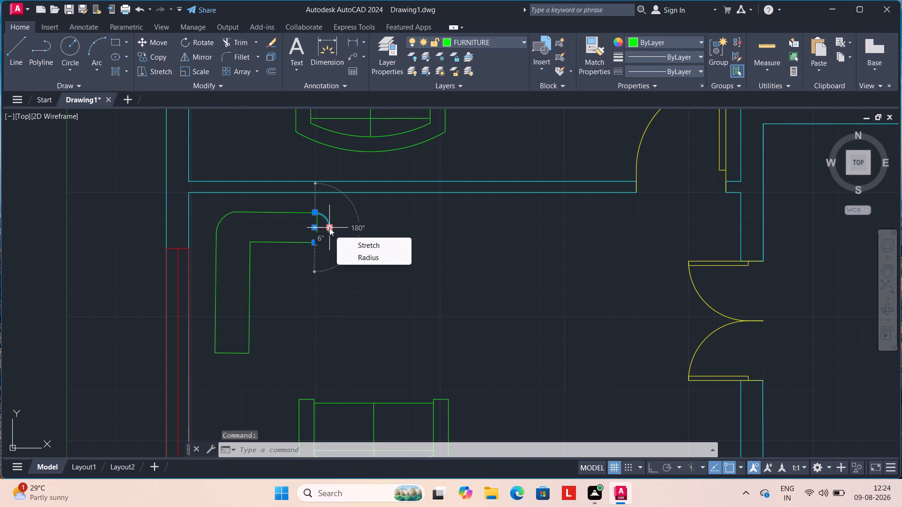
key(Delete)
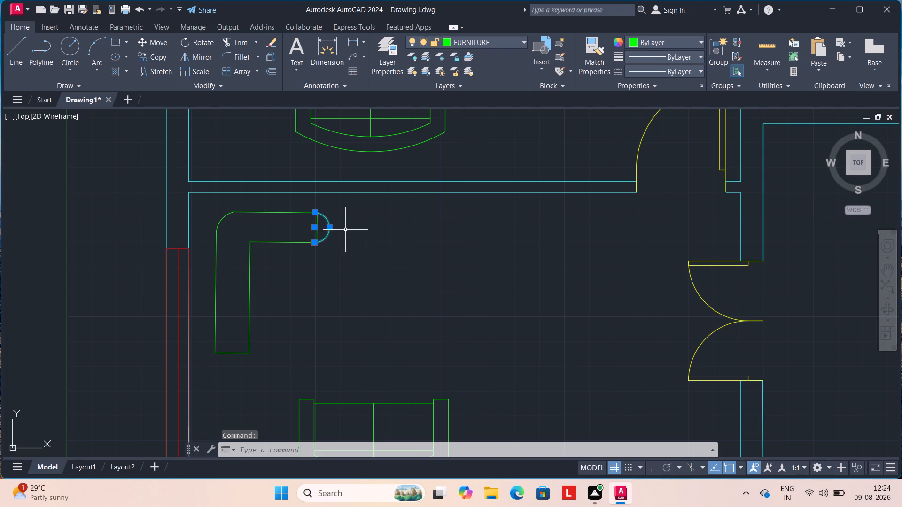
key(Delete)
Draw a three-point arc from the upper arm's north-east corner through its south-east corner, ending inside the arm.
scroll(308, 222, up, 1)
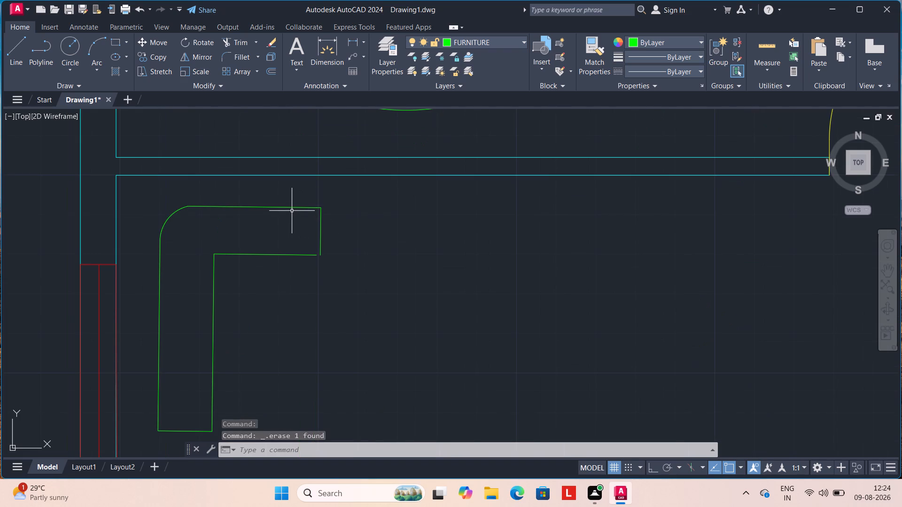
text(ARC)
key(Return)
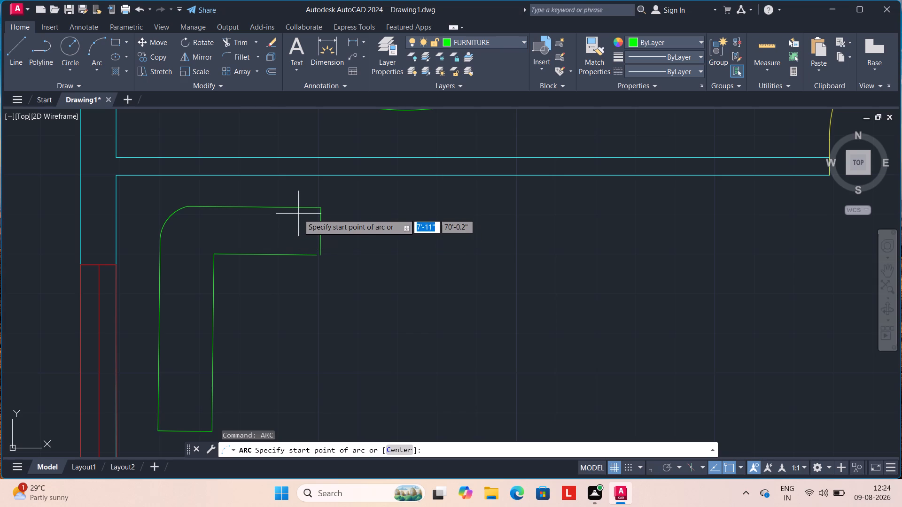
click(322, 207)
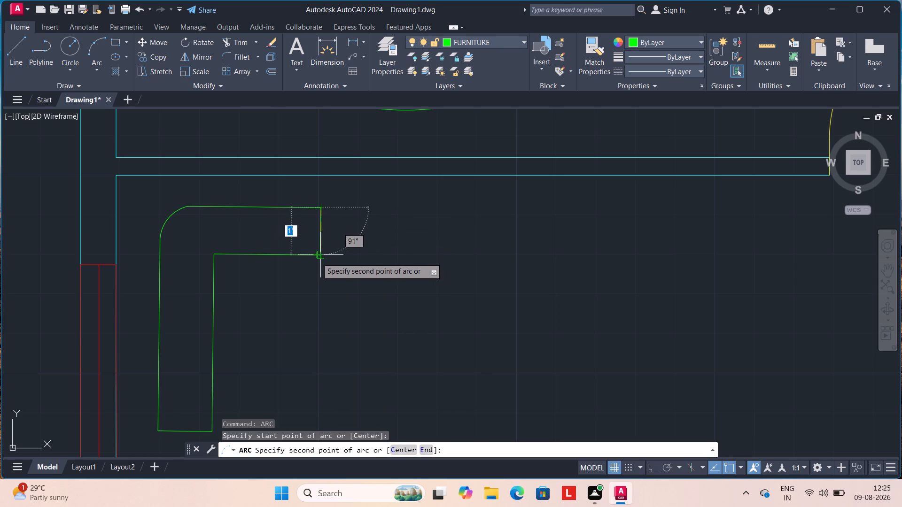
click(317, 258)
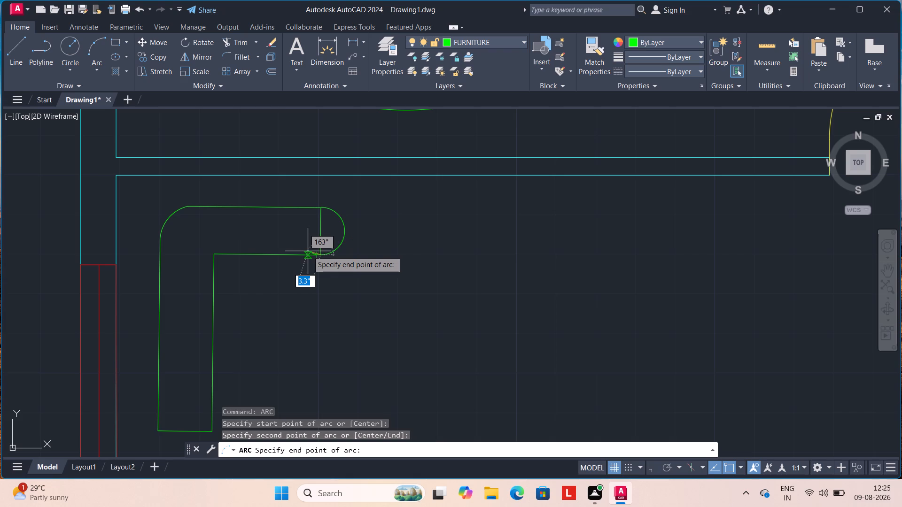
click(262, 242)
key(Escape)
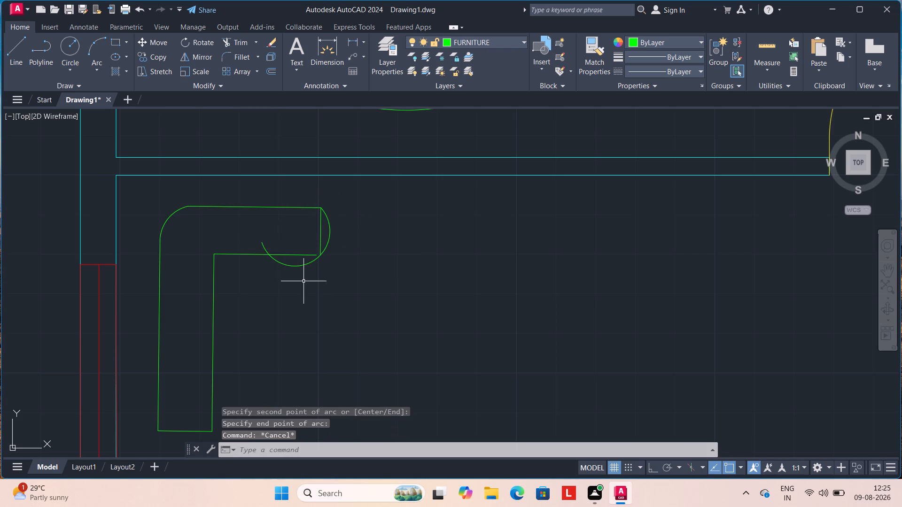
Trim the arc's excess below and inside the upper arm, and the straight line closing the arm's east end.
text(TR)
key(Return)
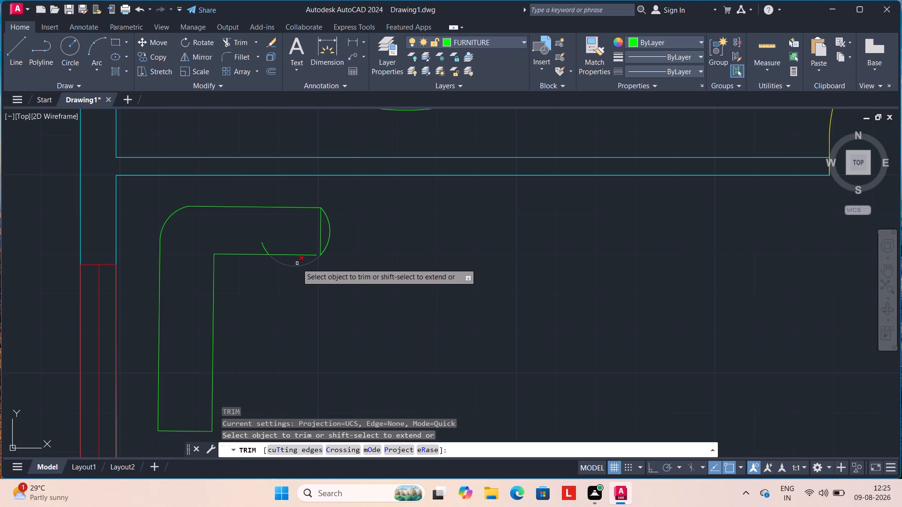
click(295, 267)
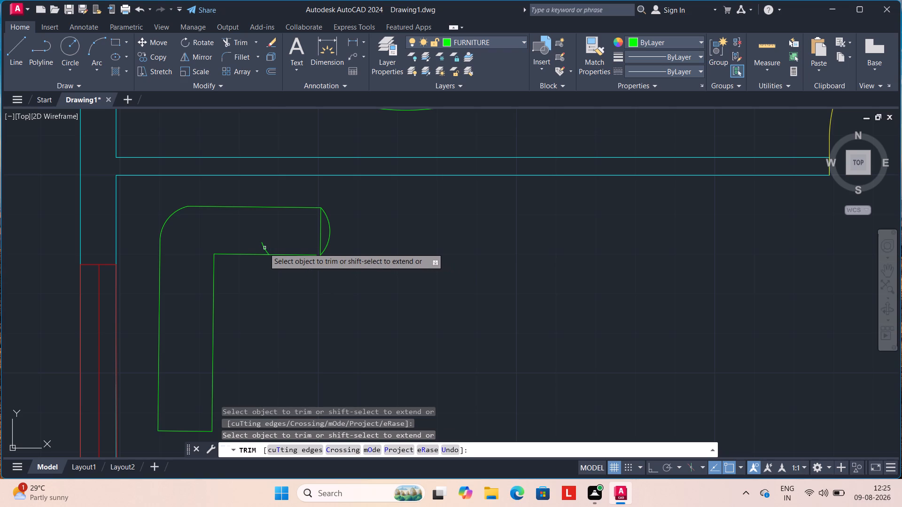
click(264, 248)
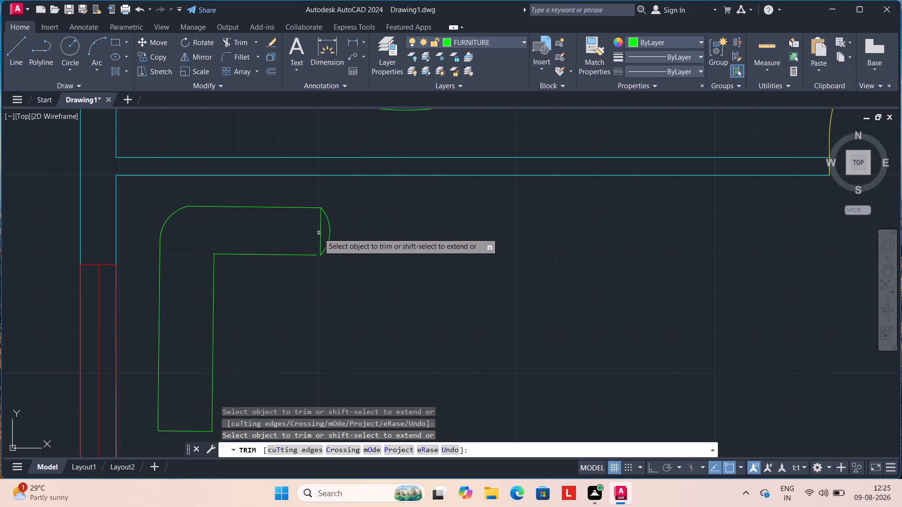
click(319, 233)
key(Escape)
key(Escape)
key(Escape)
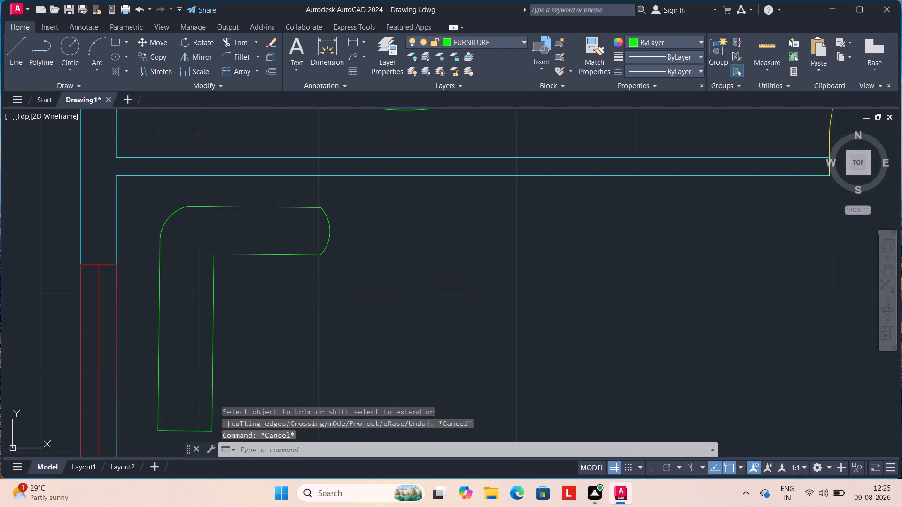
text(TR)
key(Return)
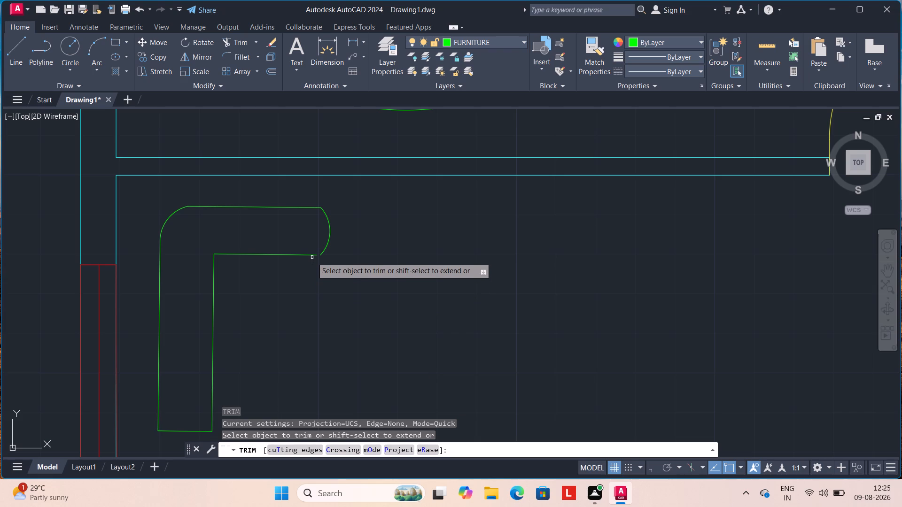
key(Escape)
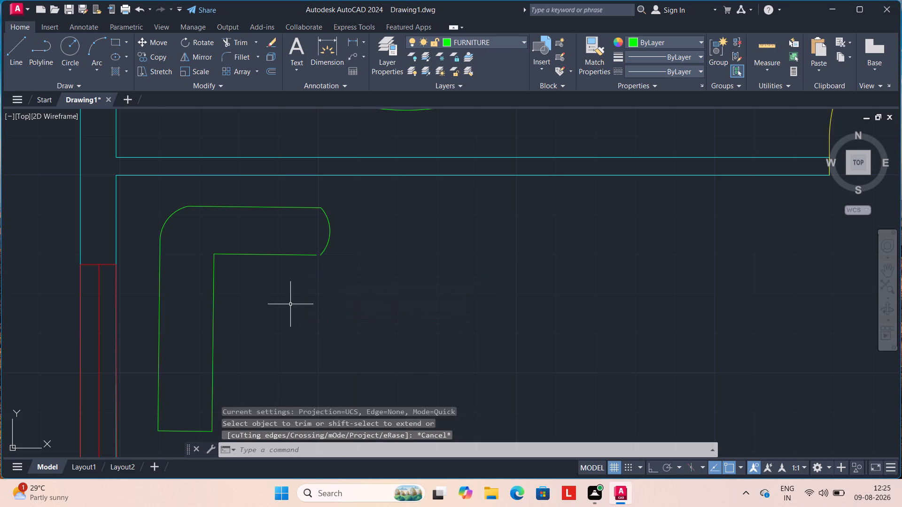
Extend the lower edge of the L-shaped outline's upper arm to meet the arc at its east end.
key(Escape)
key(Escape)
text(EX)
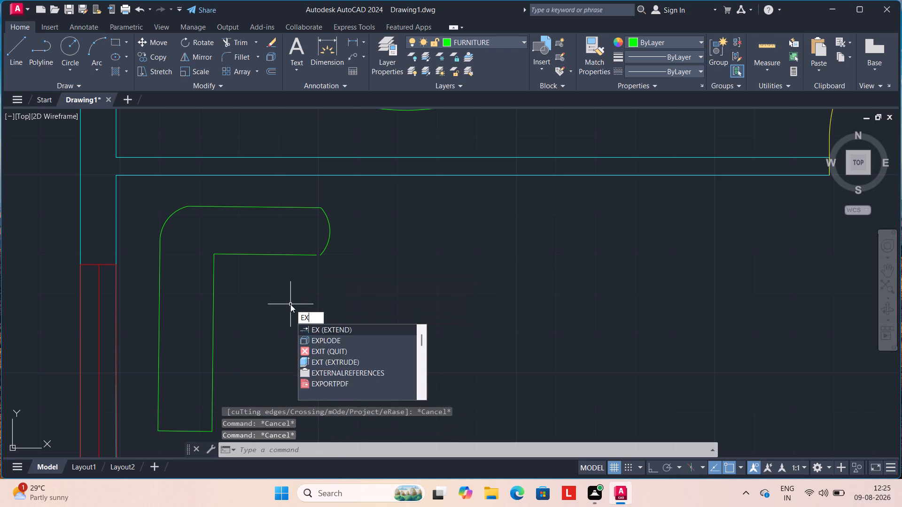
key(Return)
click(310, 254)
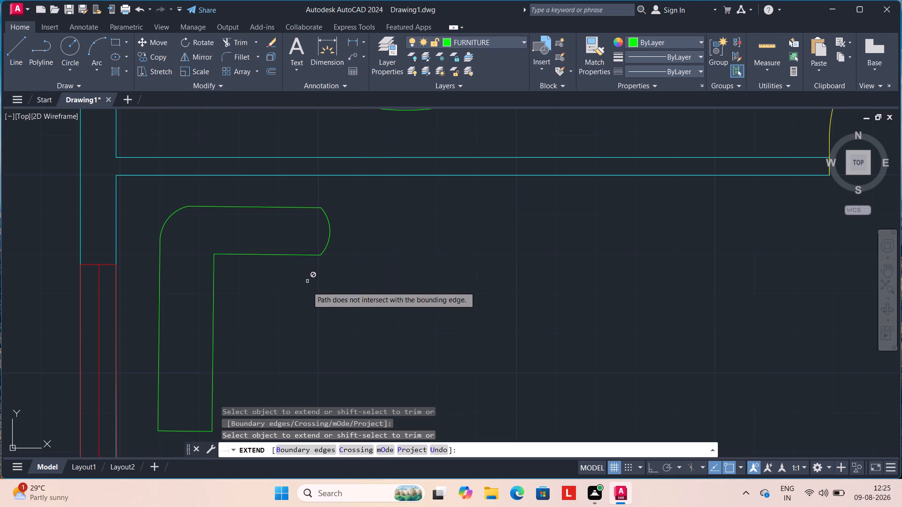
key(Escape)
key(Escape)
Draw two straight division lines across the L-shaped outline's upper arm, from its top edge to its lower edge.
middle_drag(296, 314, 303, 303)
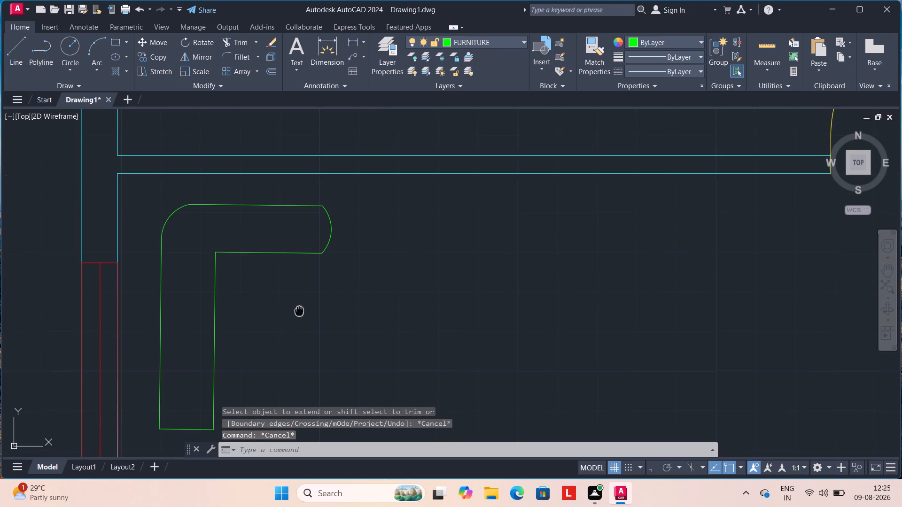
middle_drag(303, 303, 329, 268)
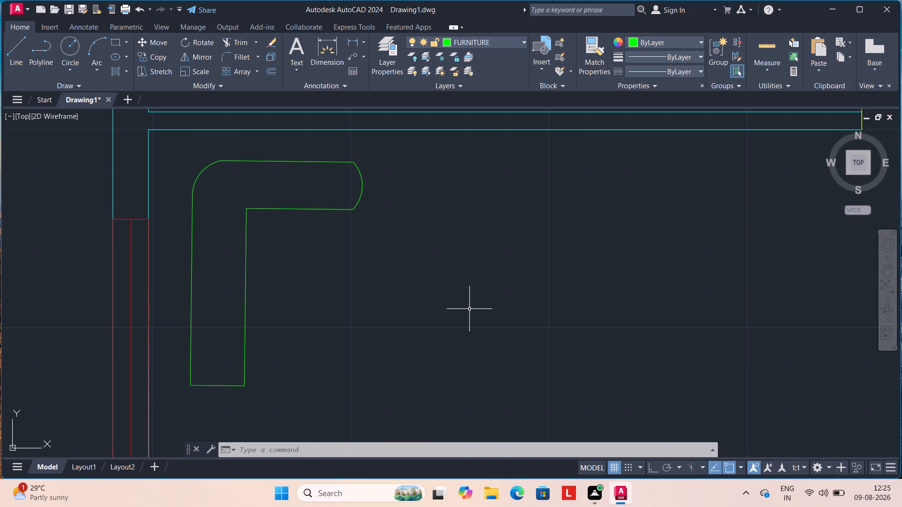
key(l)
key(Return)
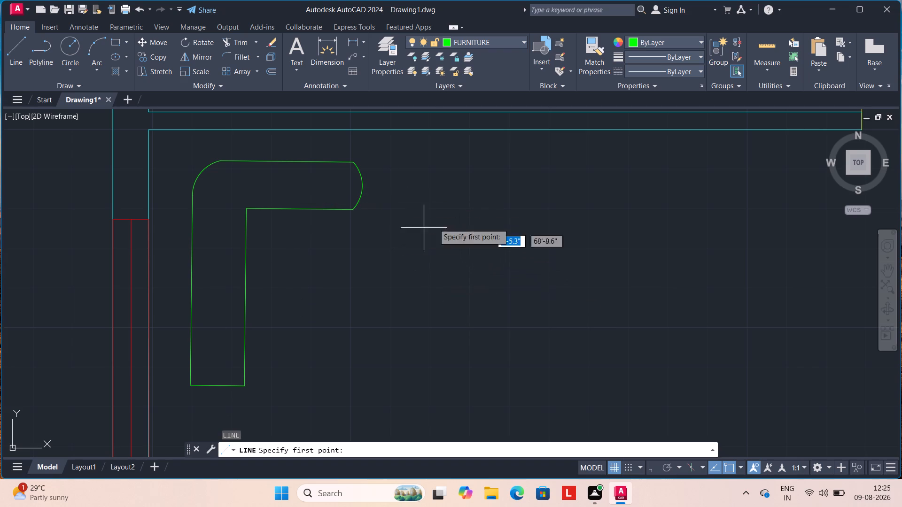
click(323, 162)
click(322, 211)
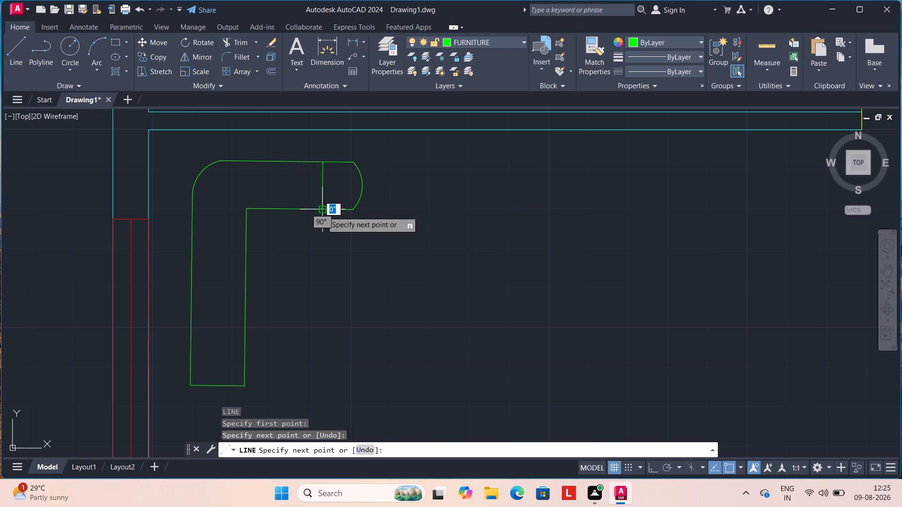
key(Escape)
key(l)
key(Return)
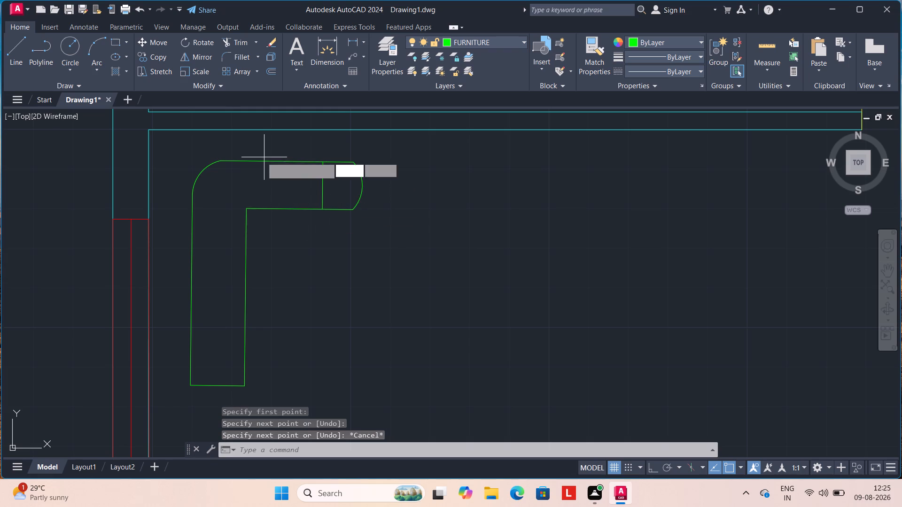
click(280, 161)
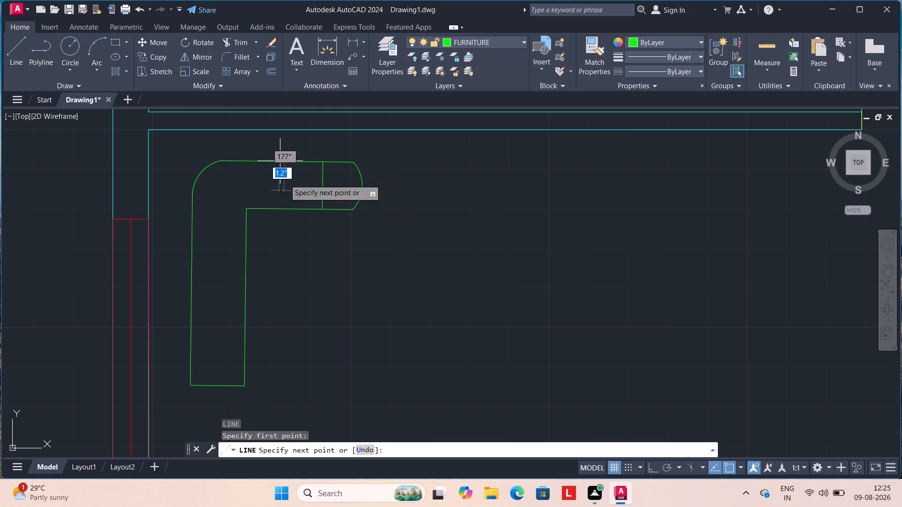
click(284, 210)
key(Escape)
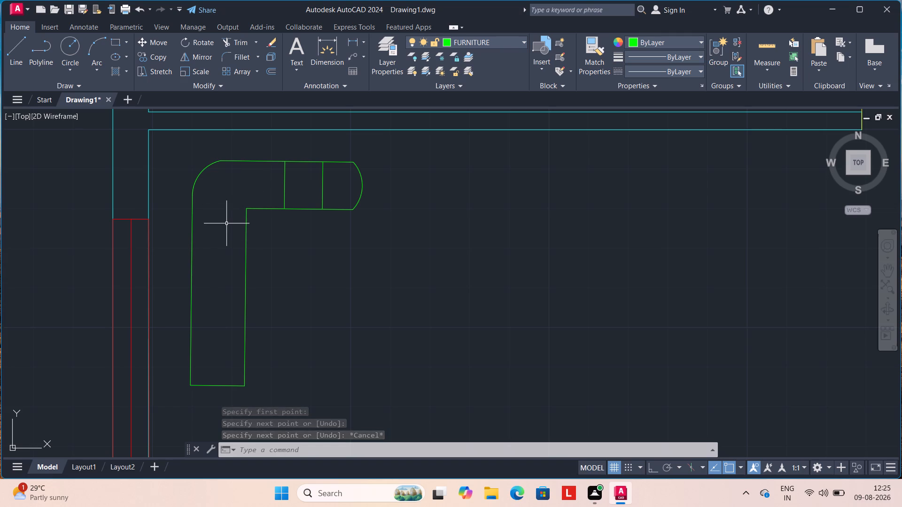
Draw two division lines across the northern part of the L-shaped outline's vertical arm, the first just below the inner corner.
key(l)
key(Return)
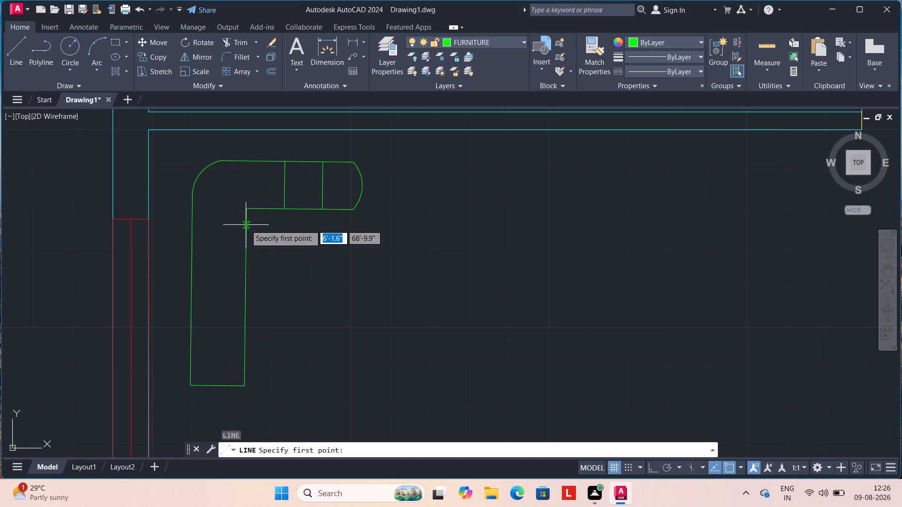
click(246, 224)
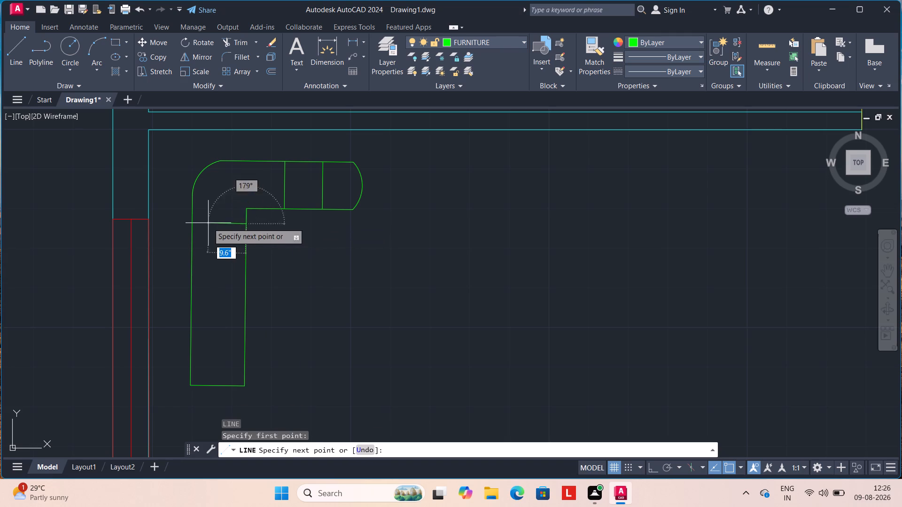
click(192, 221)
key(Escape)
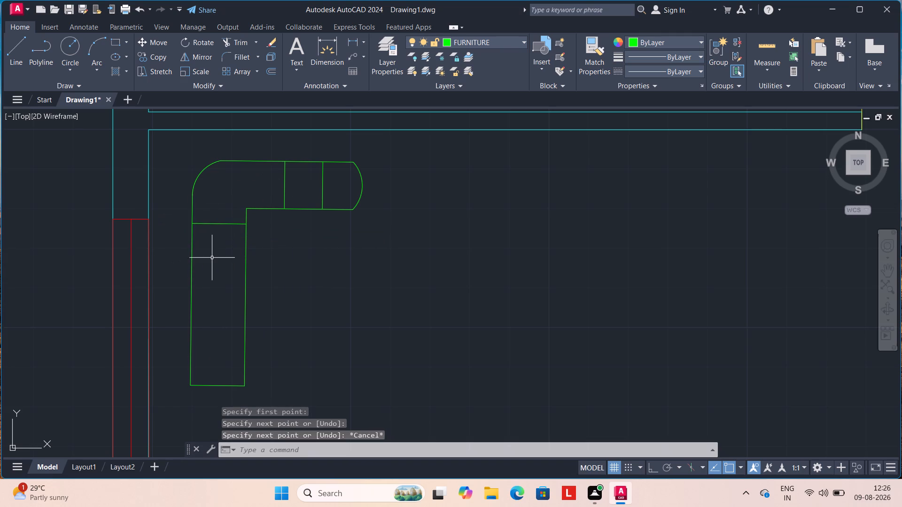
key(l)
key(Return)
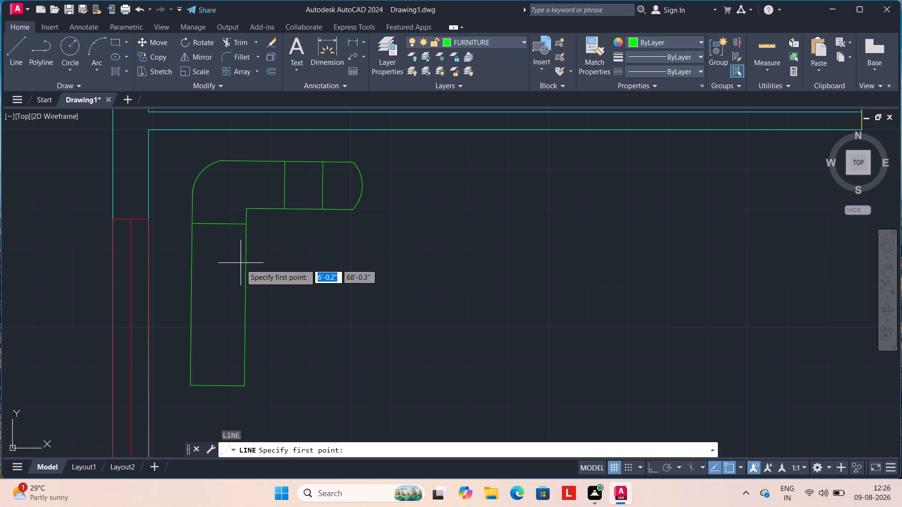
click(245, 268)
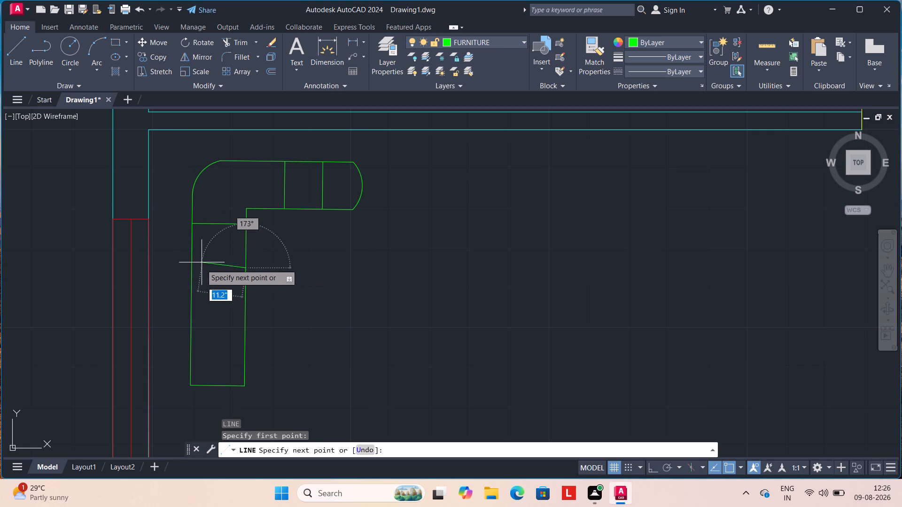
click(189, 269)
key(Escape)
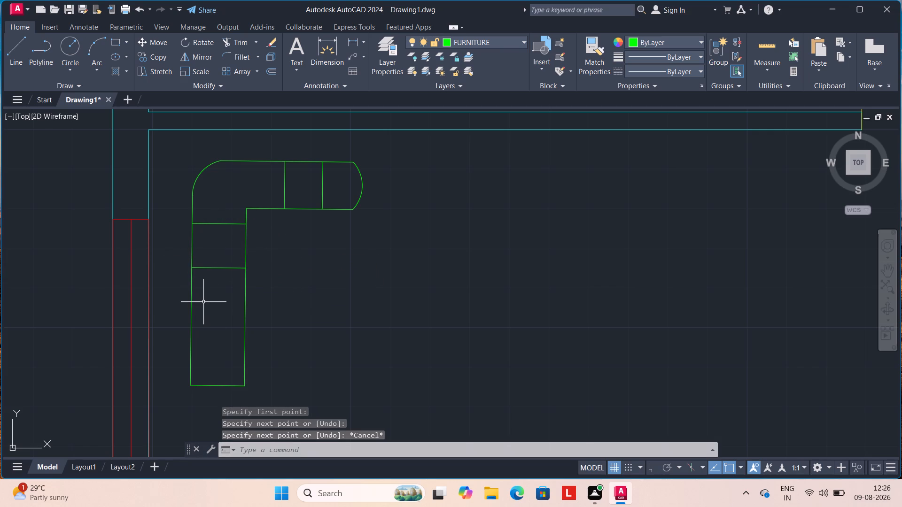
Draw three more division lines across the southern part of the vertical arm, each from its east edge to its west edge.
key(l)
key(Return)
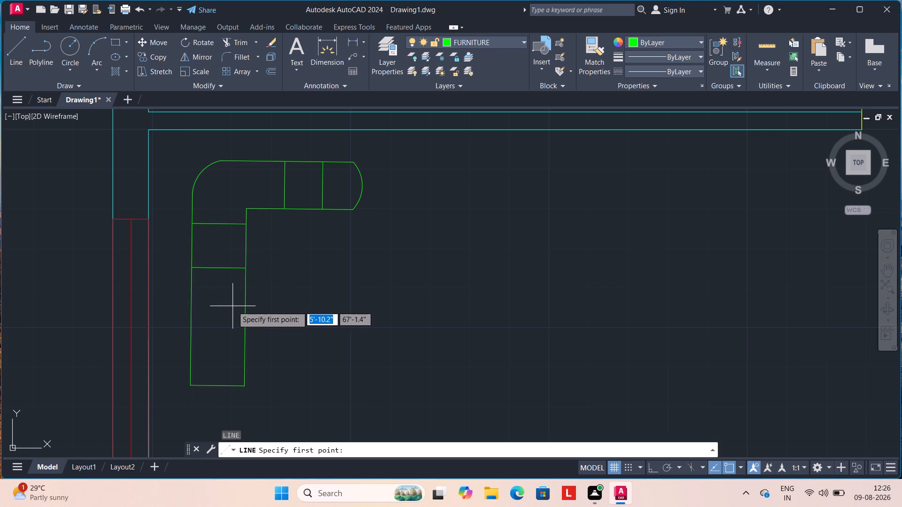
click(245, 304)
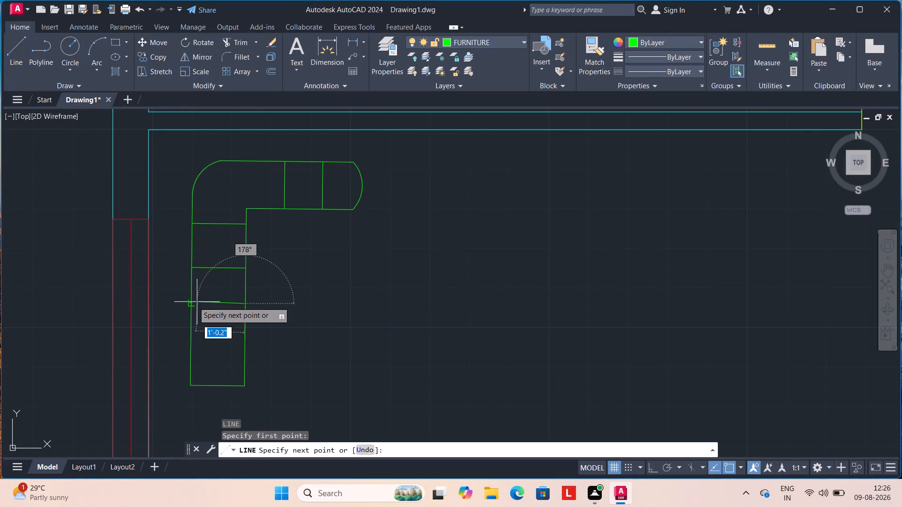
click(191, 302)
key(Escape)
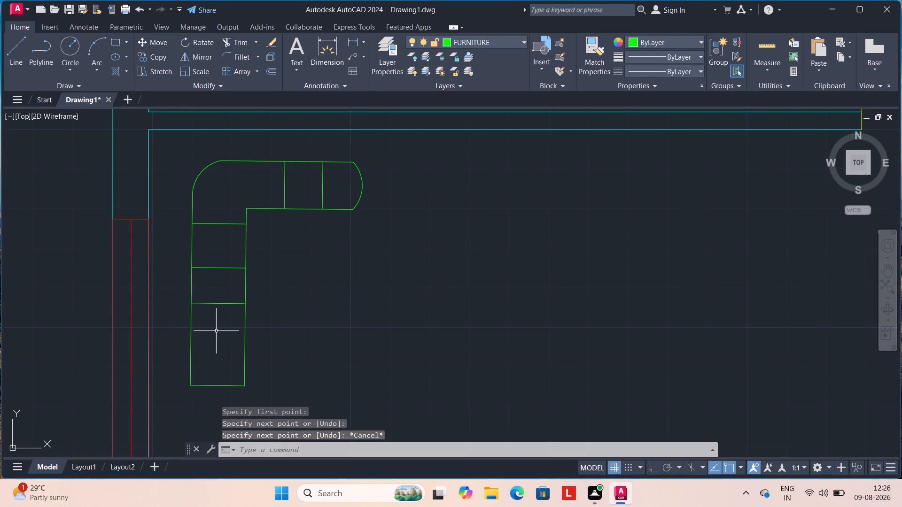
key(l)
key(Return)
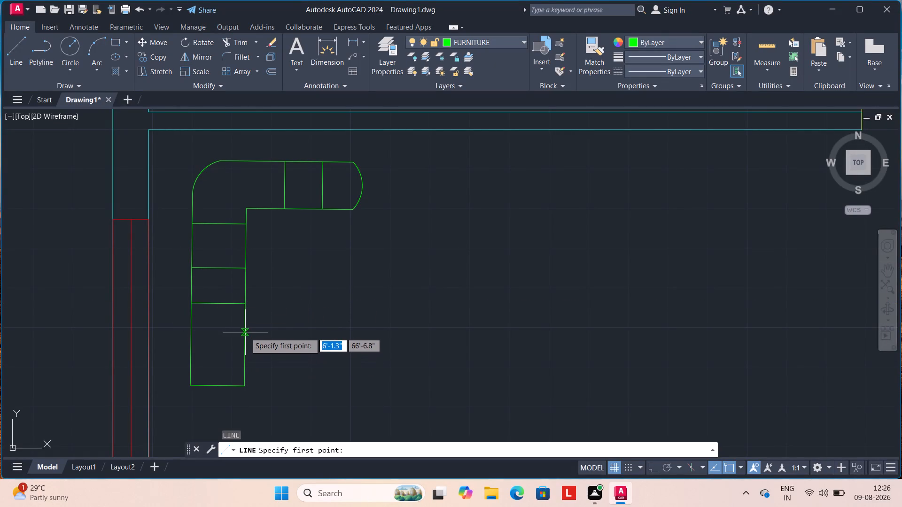
click(245, 331)
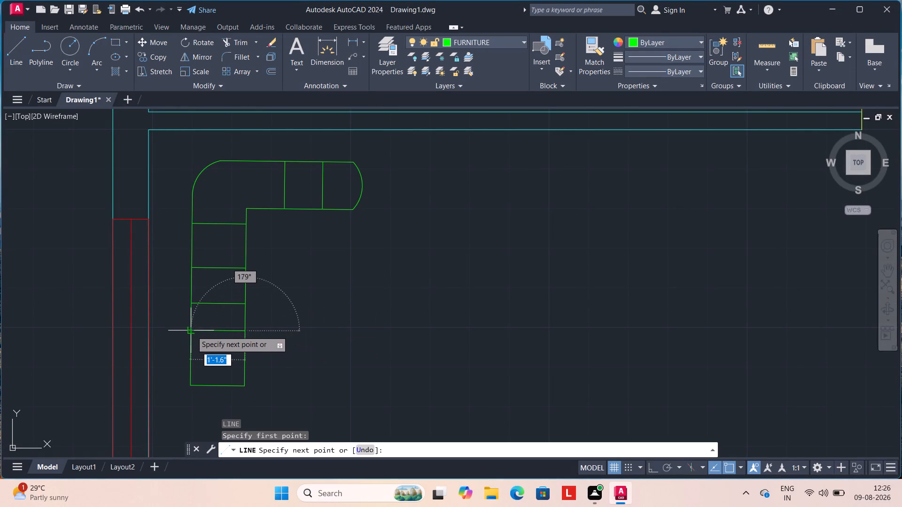
click(192, 331)
key(Escape)
key(l)
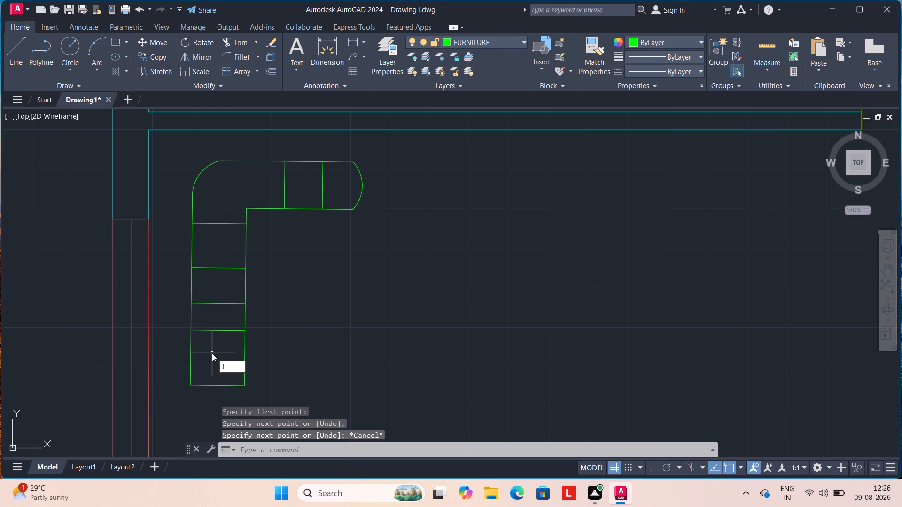
key(Return)
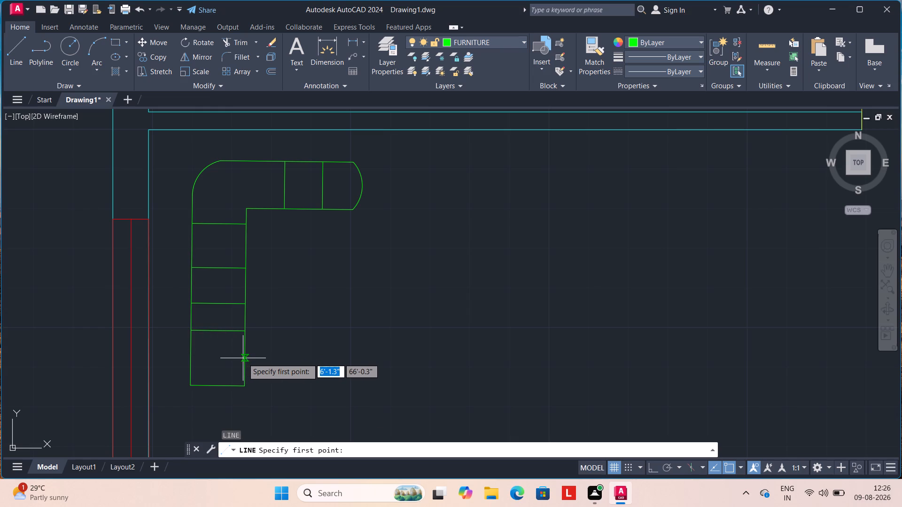
click(245, 358)
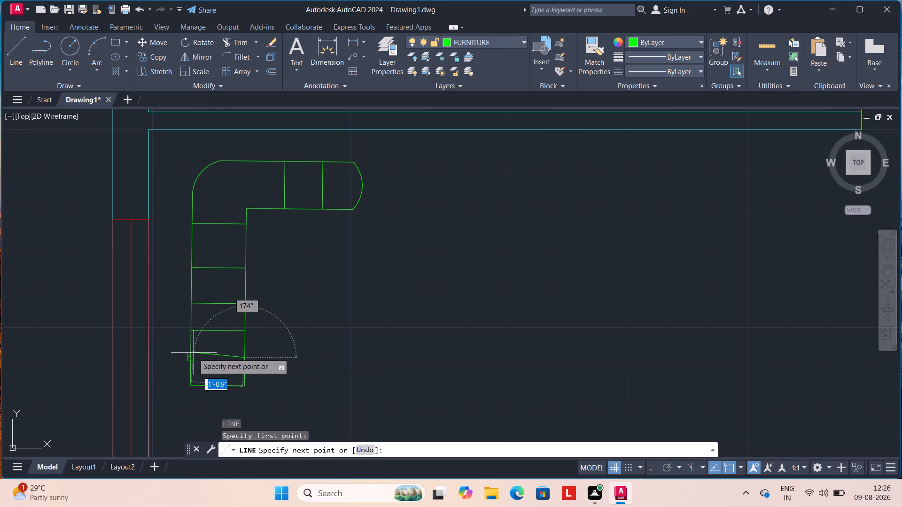
click(187, 361)
key(Escape)
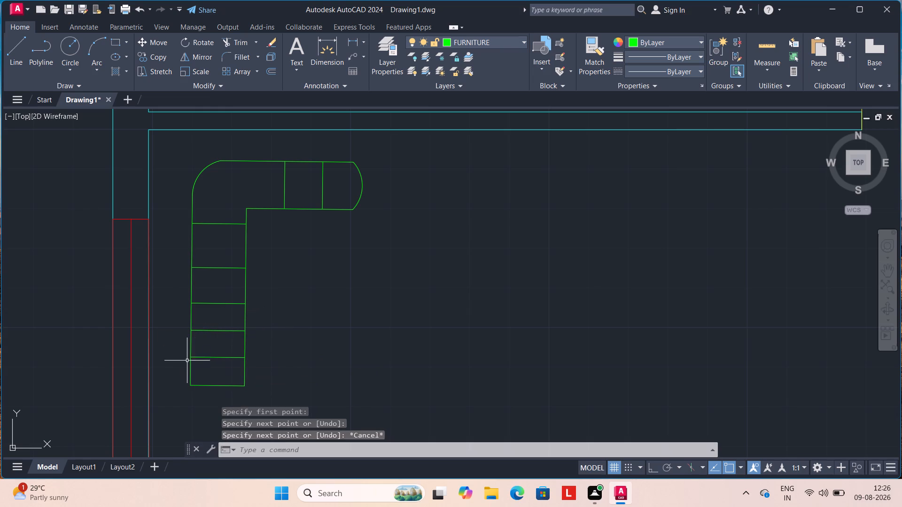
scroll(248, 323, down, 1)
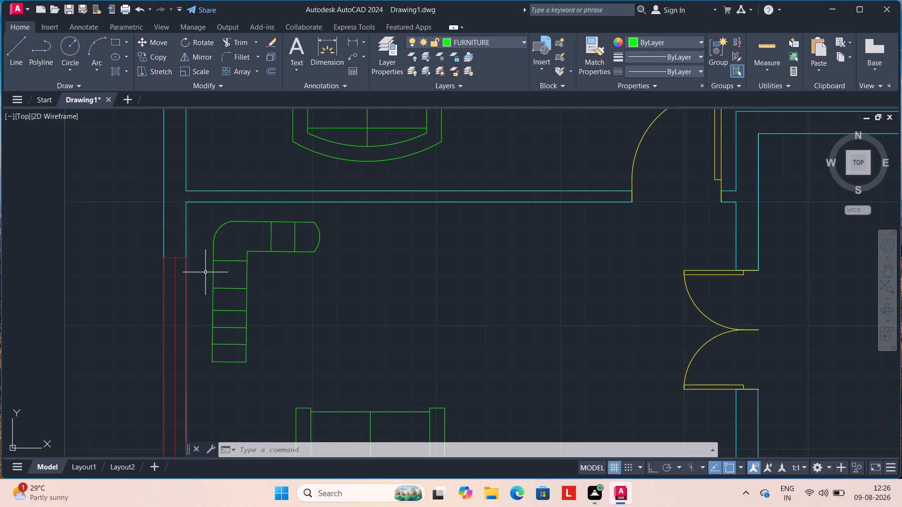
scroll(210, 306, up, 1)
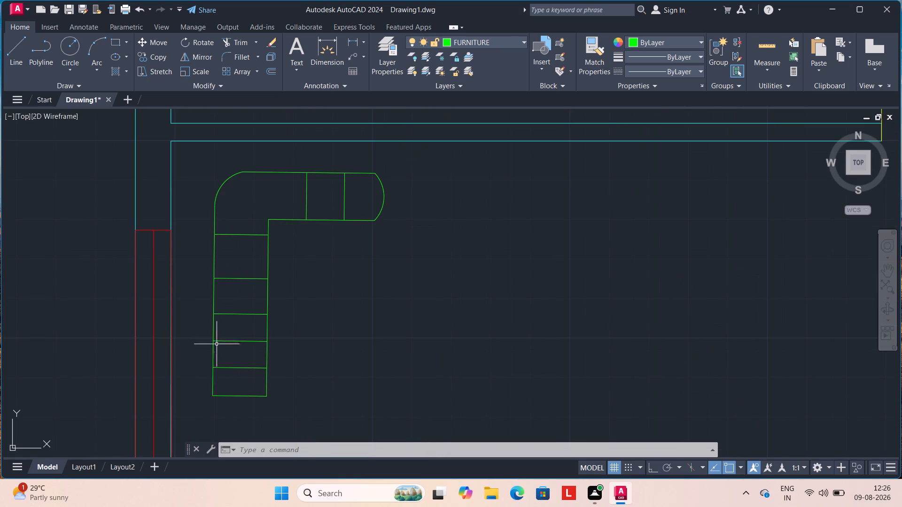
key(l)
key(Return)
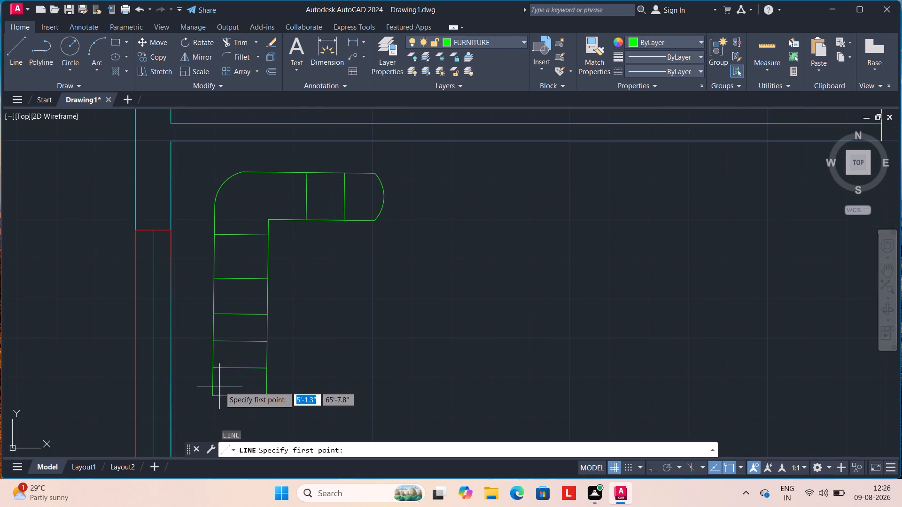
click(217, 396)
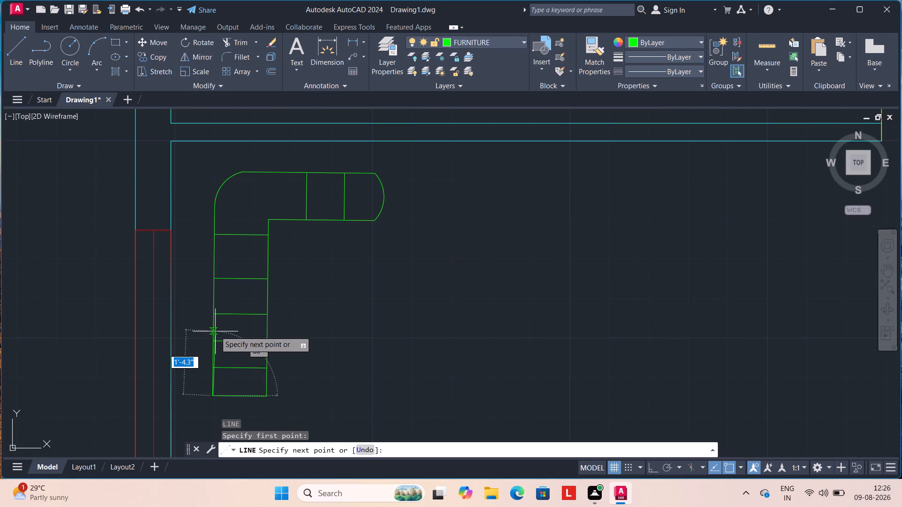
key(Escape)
Draw the inner backrest line from the L-shaped piece's south edge up the vertical arm, diagonally across the corner and along the upper arm to the end arc.
scroll(206, 360, up, 3)
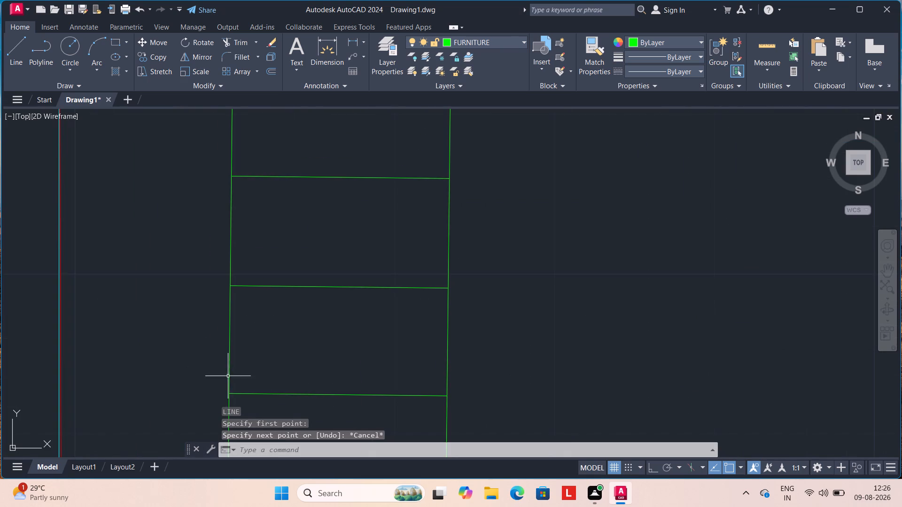
scroll(228, 377, down, 1)
middle_drag(253, 364, 281, 259)
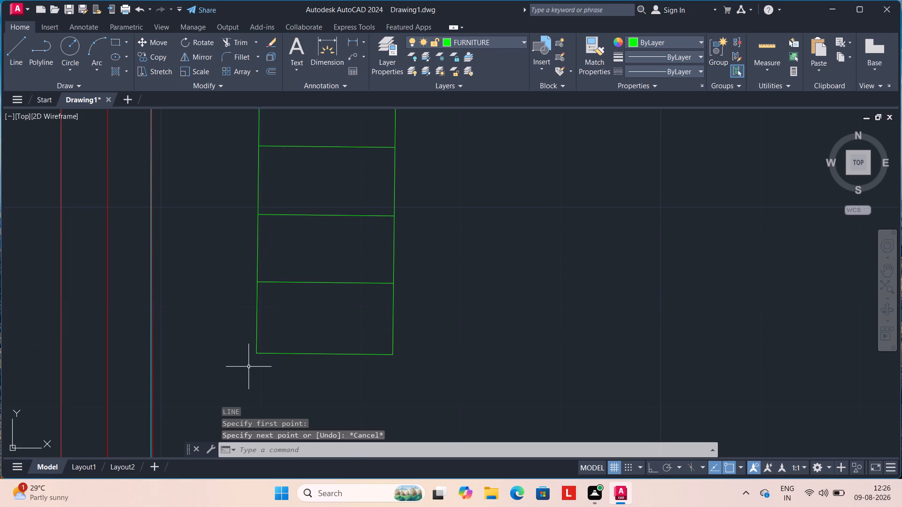
key(l)
key(Return)
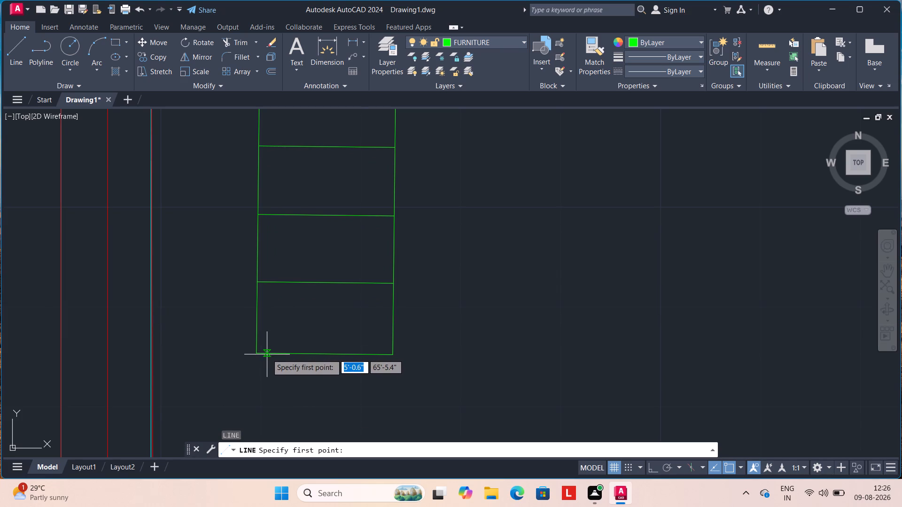
click(267, 354)
scroll(276, 209, down, 1)
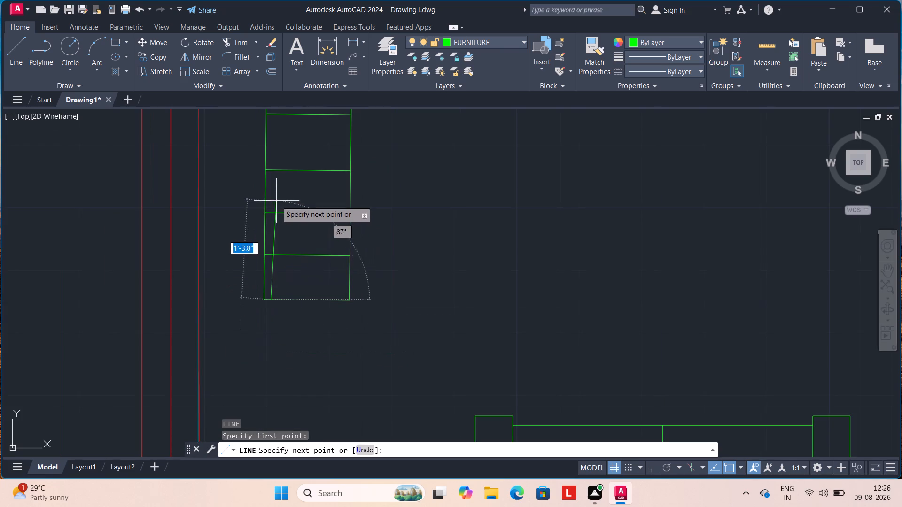
middle_drag(276, 200, 229, 272)
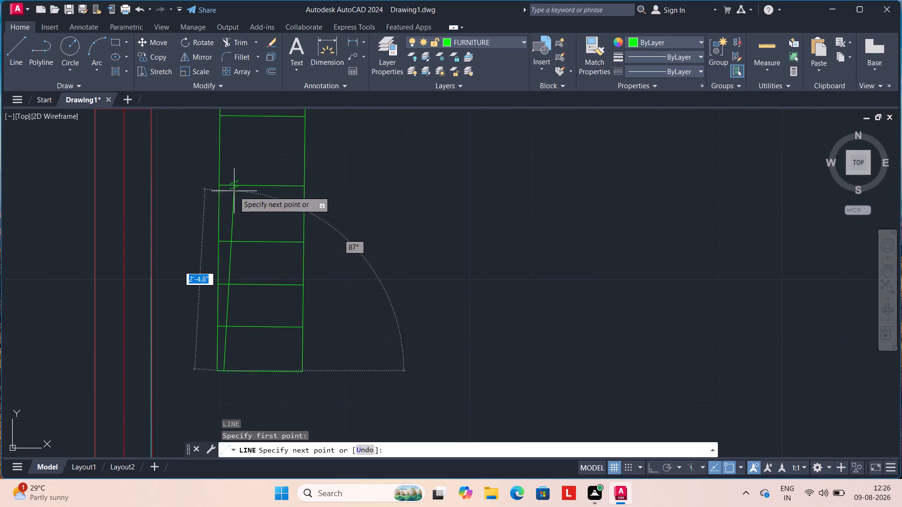
middle_drag(231, 154, 199, 207)
middle_drag(201, 154, 177, 208)
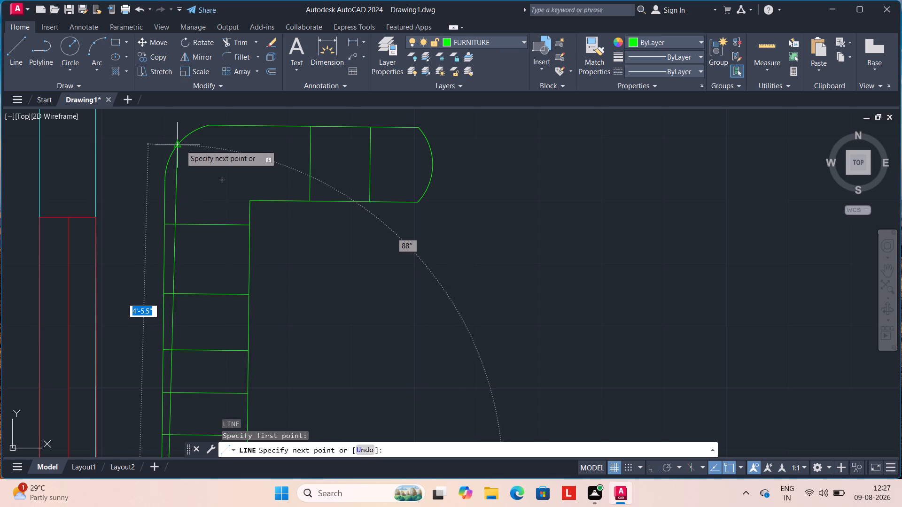
click(174, 181)
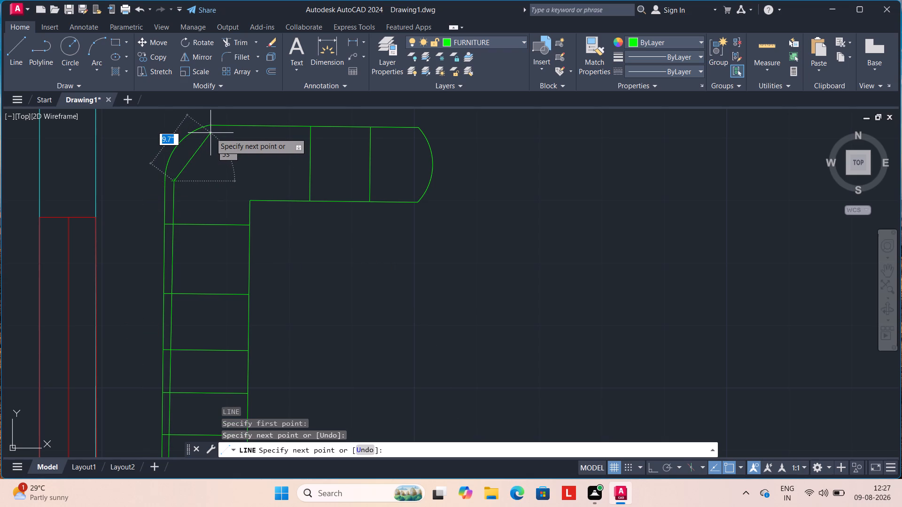
click(210, 133)
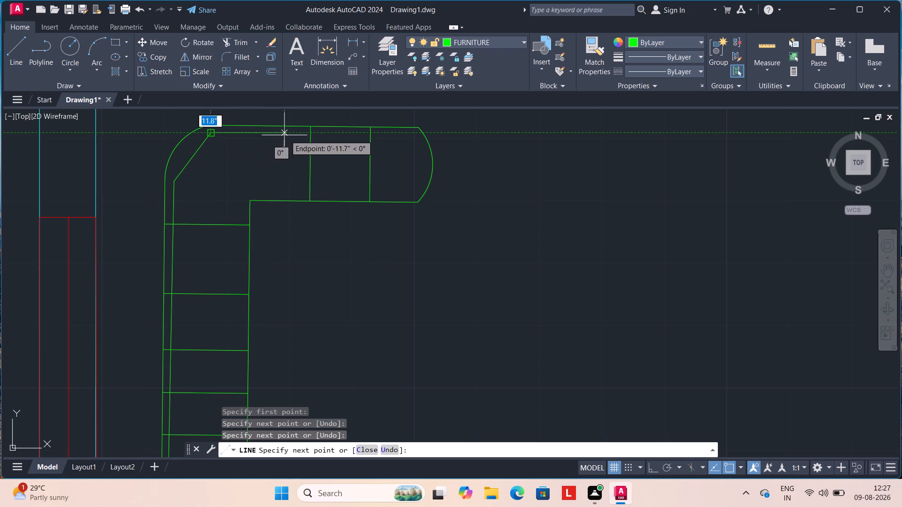
click(421, 134)
key(Escape)
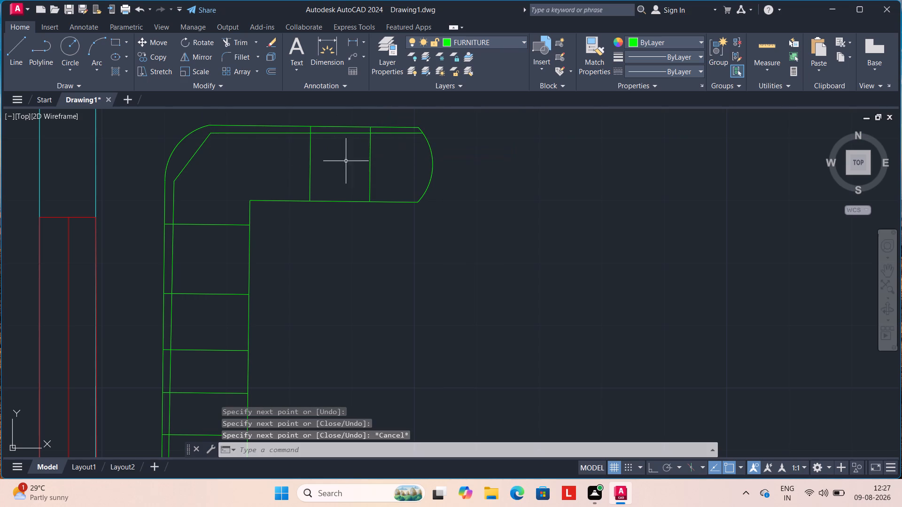
Draw a three-point arc inside the L-shaped piece's rounded corner, from the diagonal's lower end through its upper end to the upper backrest line.
scroll(171, 168, down, 1)
scroll(161, 155, up, 2)
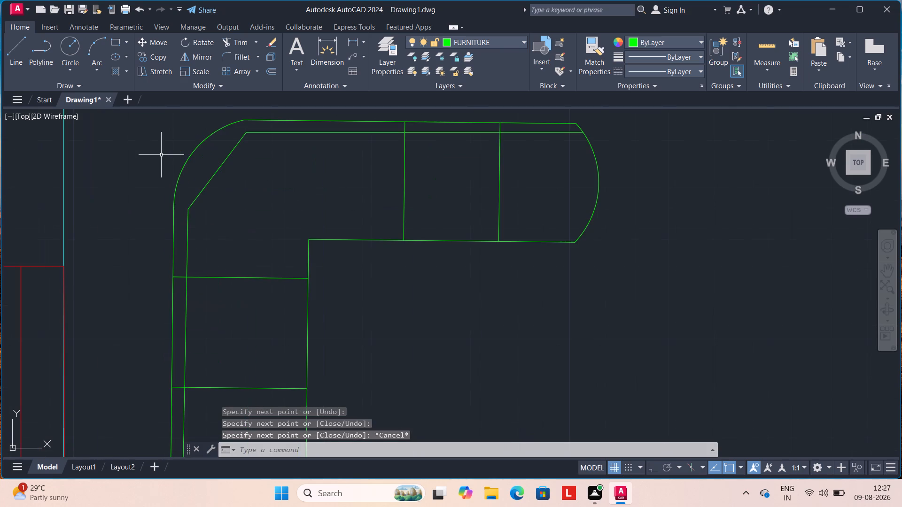
text(ARC)
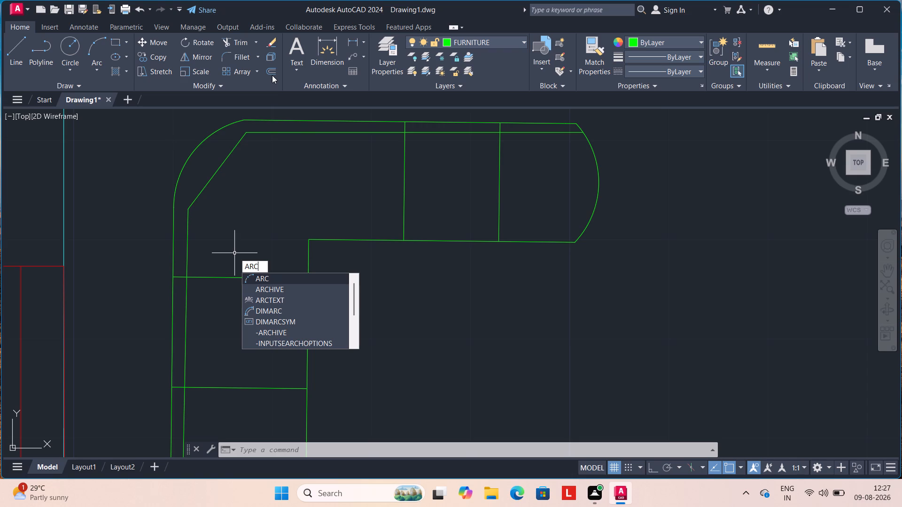
key(Return)
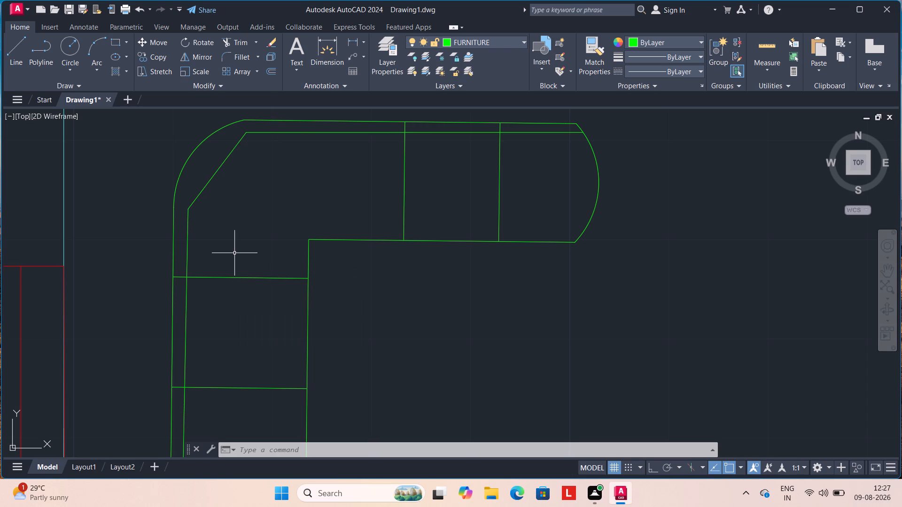
click(187, 211)
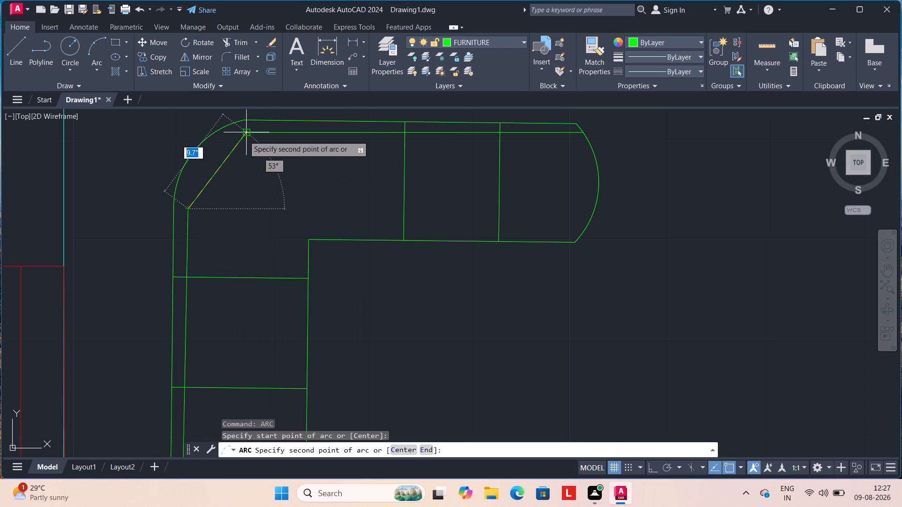
click(245, 135)
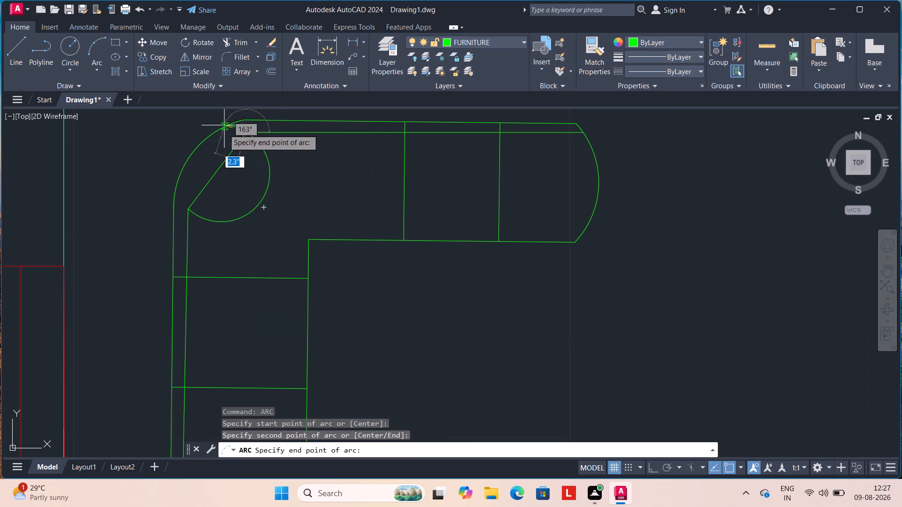
click(268, 129)
key(Escape)
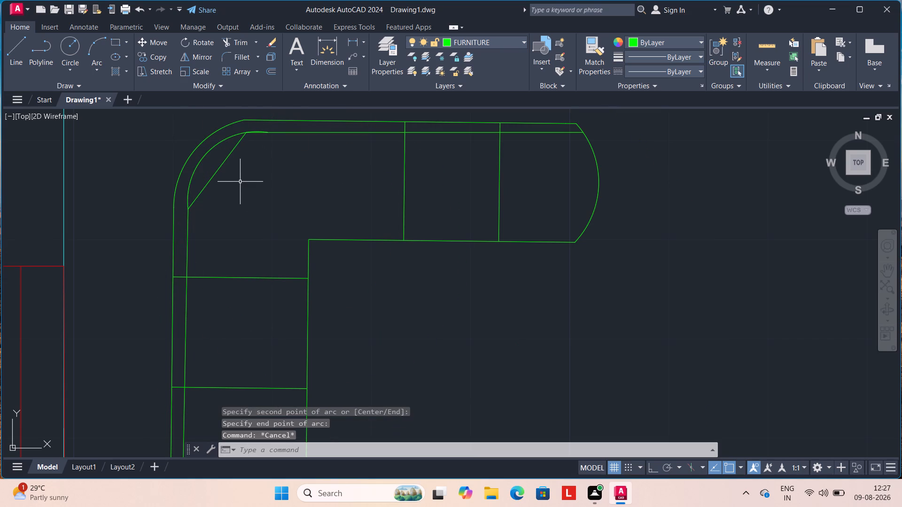
Trim away the diagonal line at the inner corner and the arc's overlap with the upper backrest line.
text(TR)
key(Return)
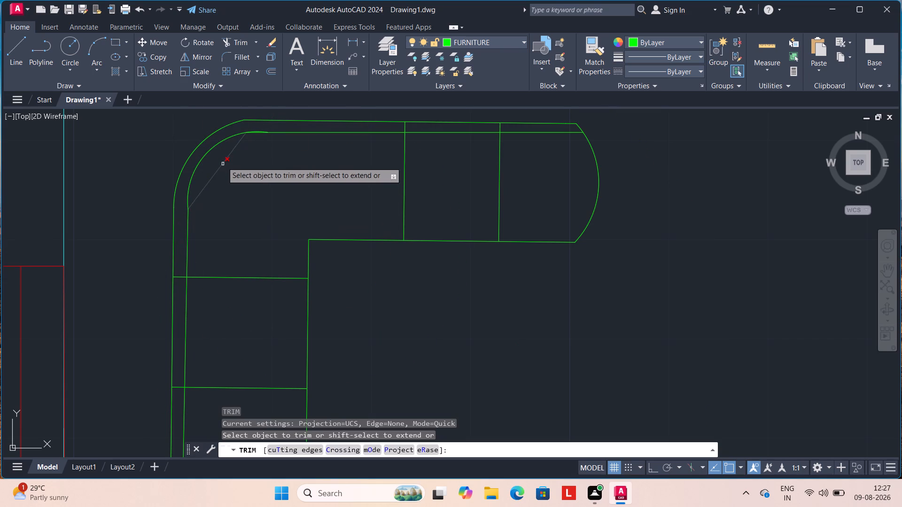
click(222, 161)
scroll(243, 137, up, 2)
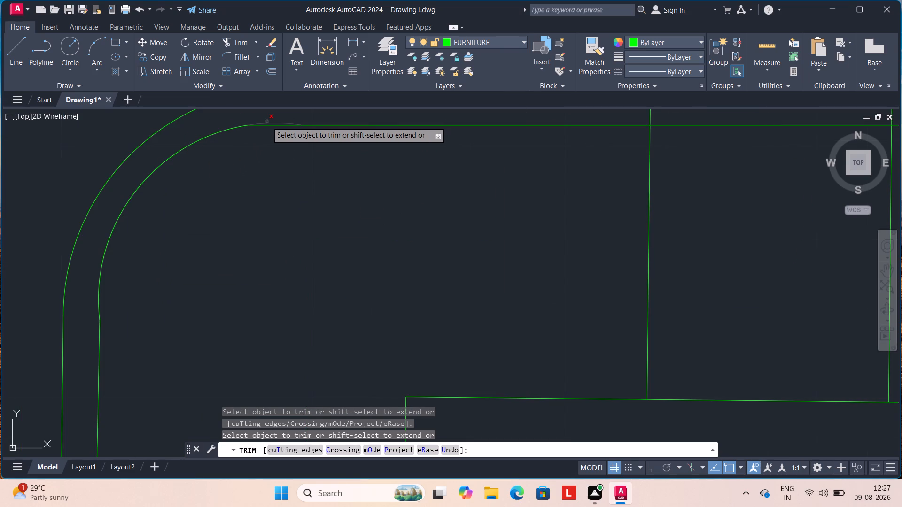
click(267, 122)
scroll(262, 181, down, 3)
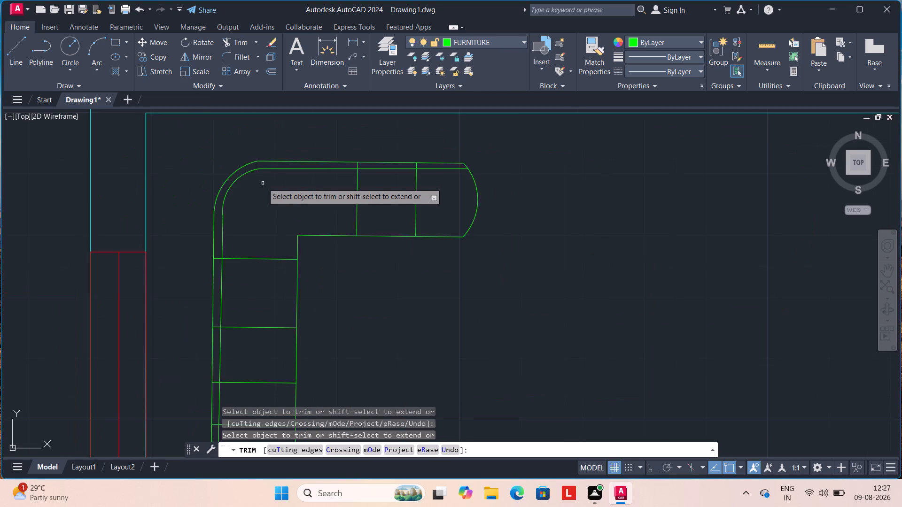
key(Escape)
key(Escape)
In the west room above the living area, draw a counter edge about 5'-11" south from the north wall, about 4'-9" east, and south to the wall.
scroll(264, 188, down, 1)
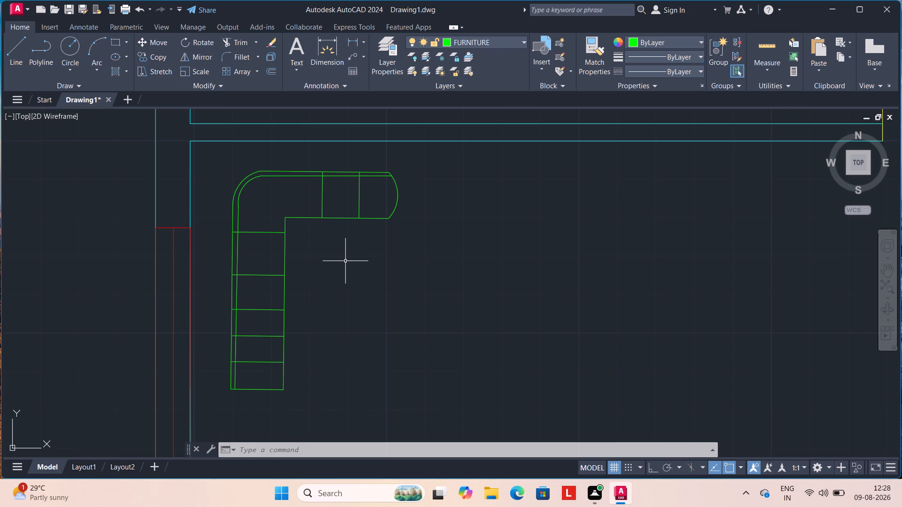
scroll(345, 261, down, 1)
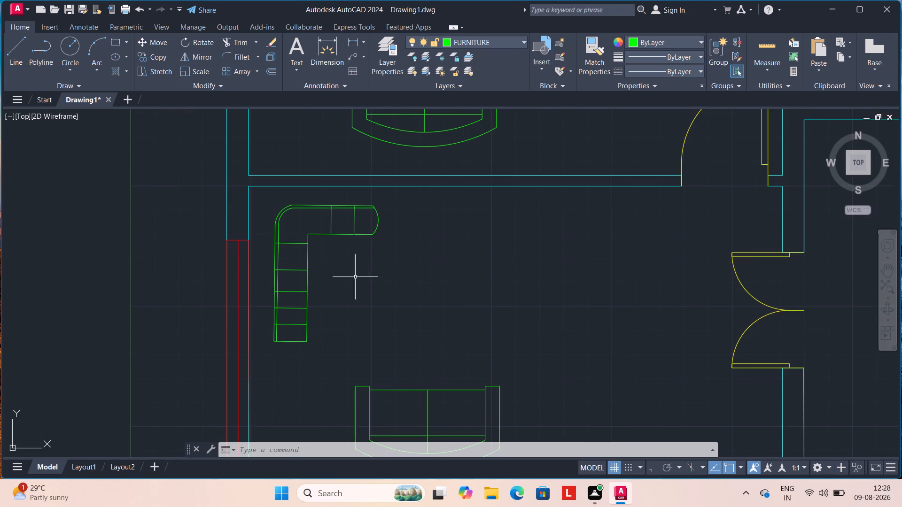
scroll(414, 276, down, 2)
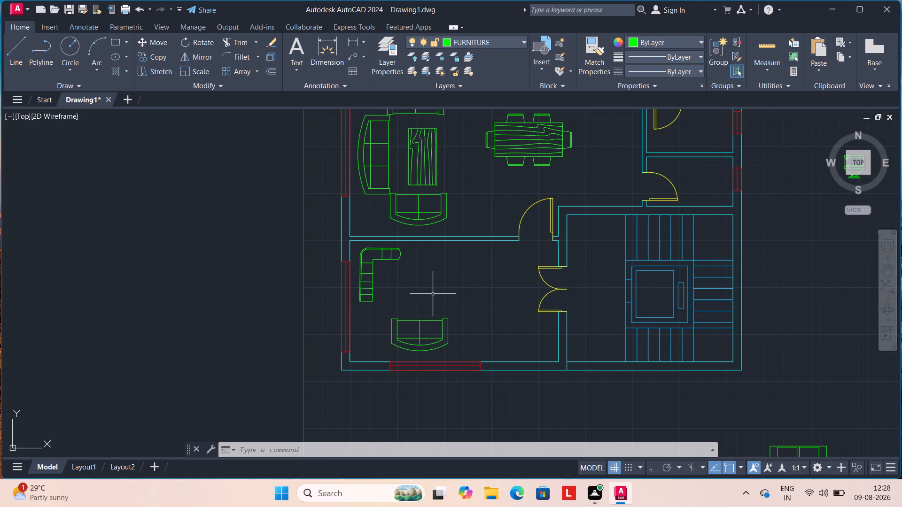
middle_drag(602, 169, 602, 170)
middle_drag(602, 170, 495, 230)
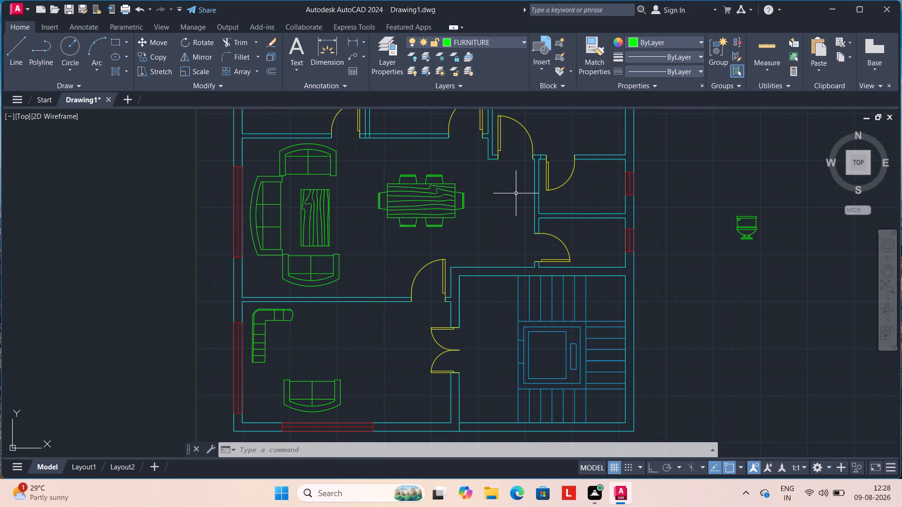
scroll(384, 171, down, 1)
middle_drag(381, 170, 381, 187)
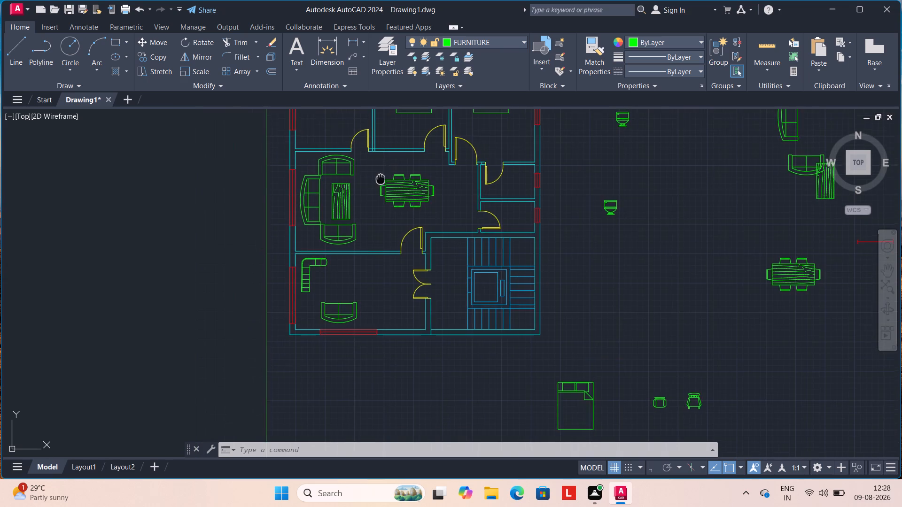
middle_drag(381, 187, 413, 292)
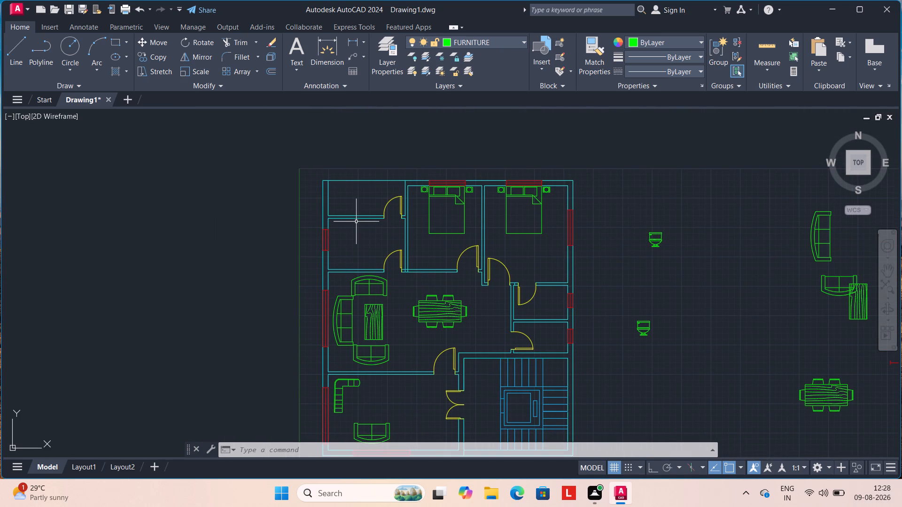
key(l)
key(Return)
scroll(336, 232, up, 2)
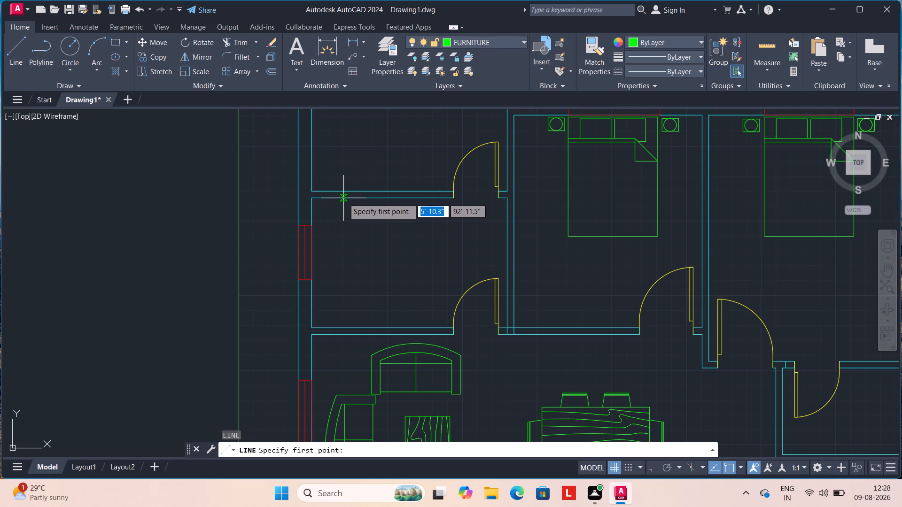
click(343, 198)
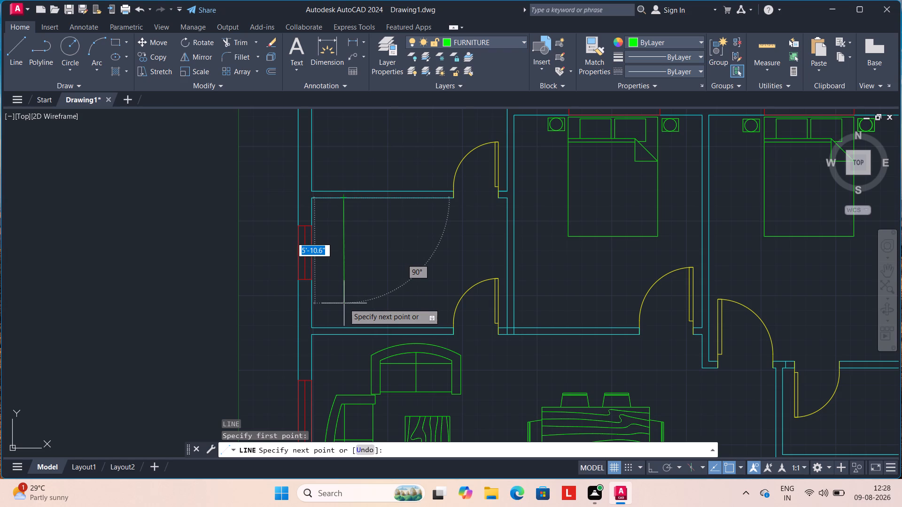
click(342, 305)
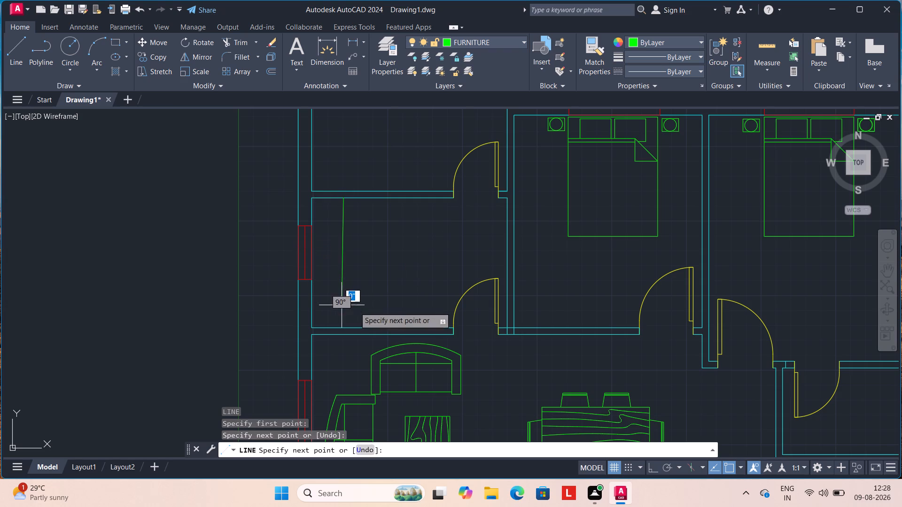
click(426, 305)
click(425, 326)
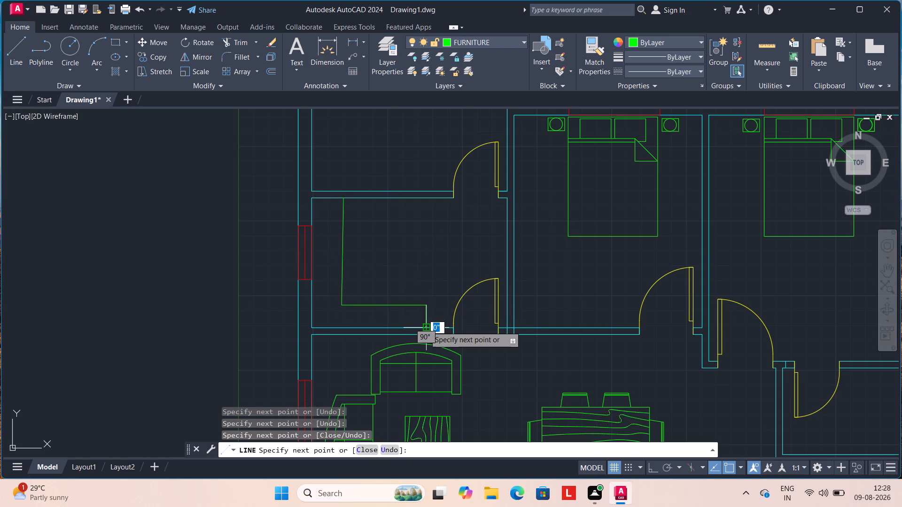
key(Escape)
Rotate the southern of the two toilet symbols east of the floor plan by a quarter turn.
scroll(409, 322, down, 2)
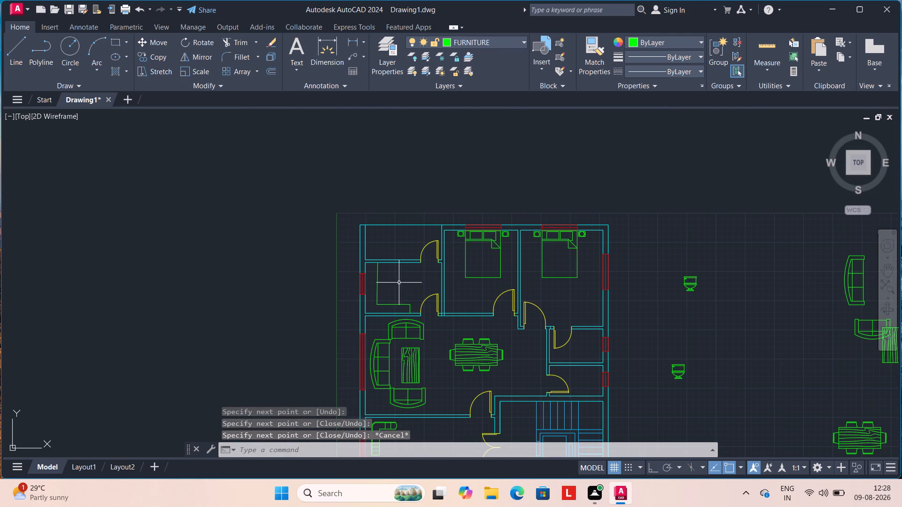
middle_drag(417, 285, 341, 202)
scroll(352, 208, down, 1)
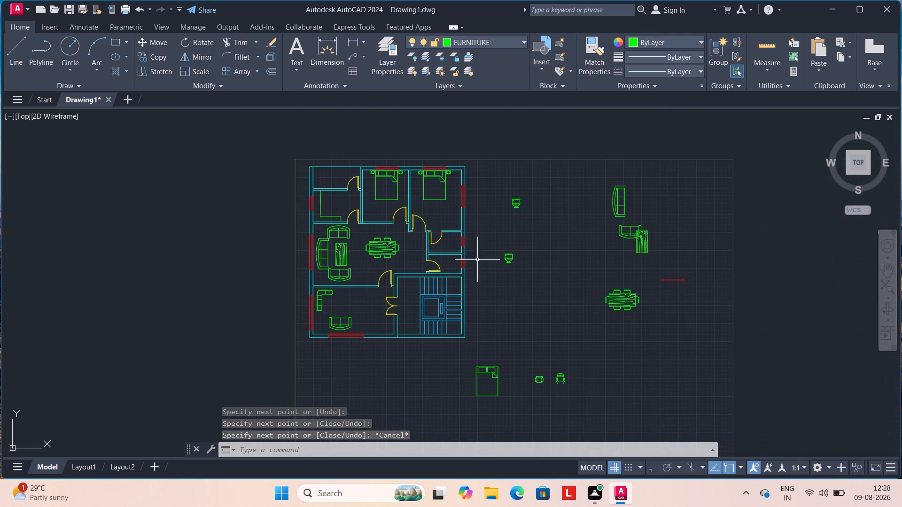
click(507, 256)
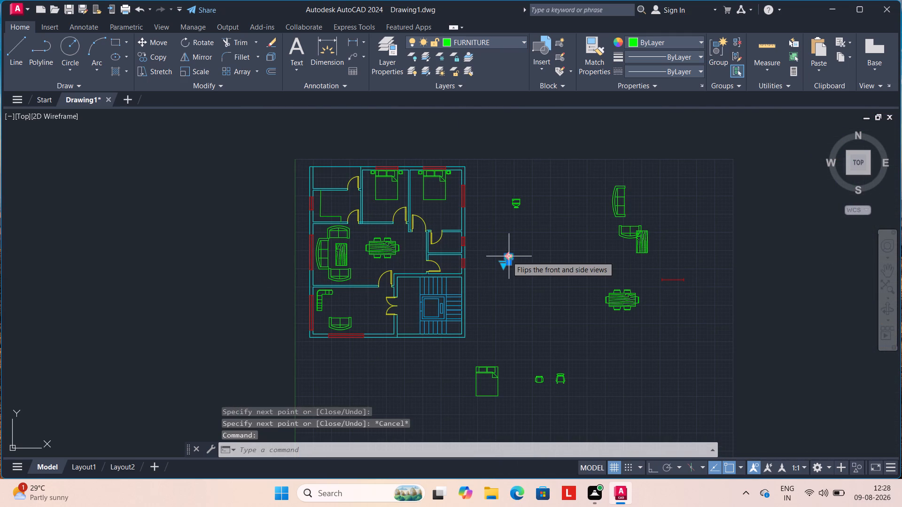
text(RO)
key(Return)
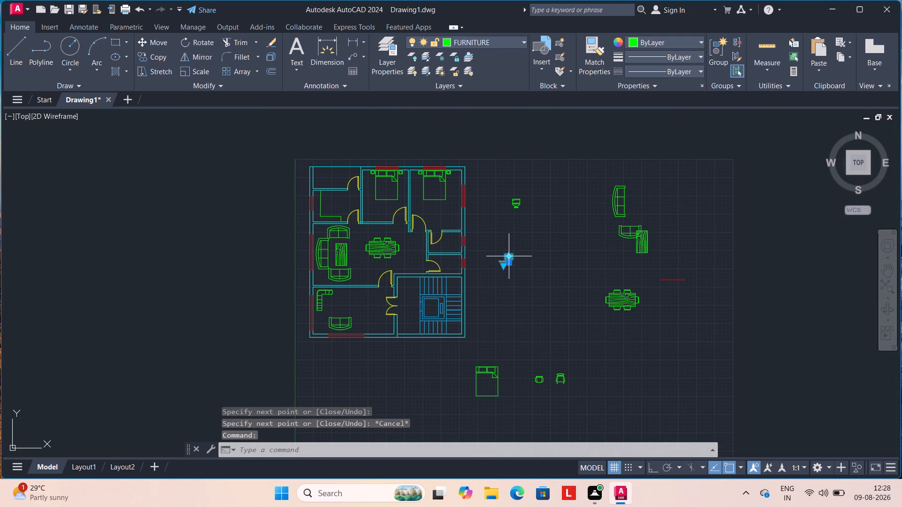
click(508, 262)
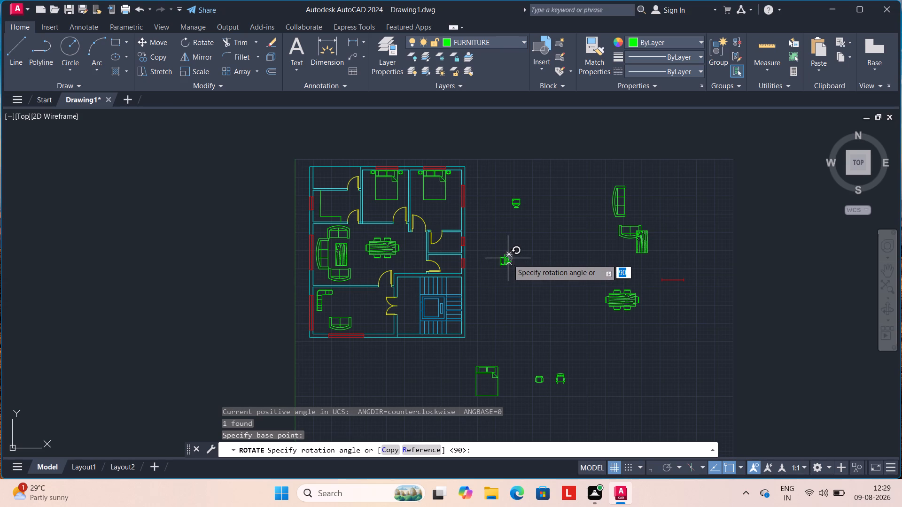
click(508, 260)
key(Escape)
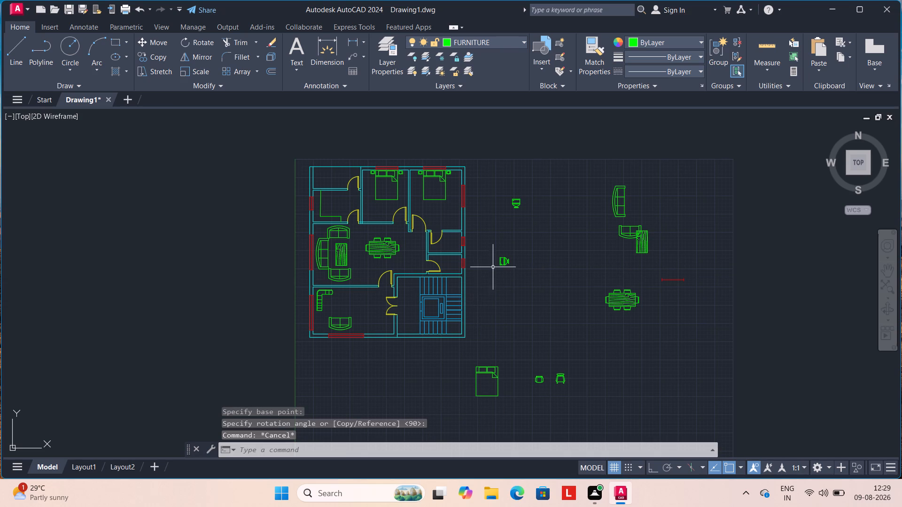
Copy the rotated toilet symbol from outside the plan into both small east-side toilet rooms, against the windows in the east wall.
scroll(493, 267, up, 1)
click(508, 262)
text(CO)
key(Return)
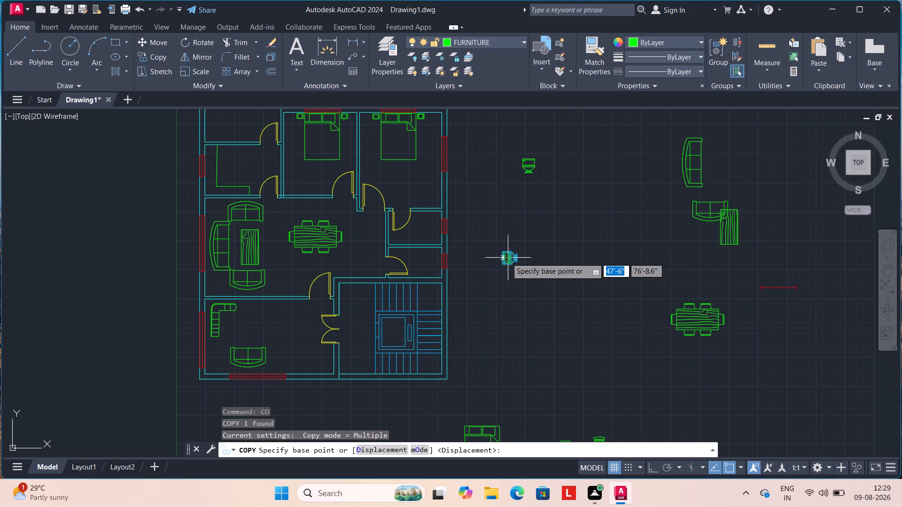
click(505, 258)
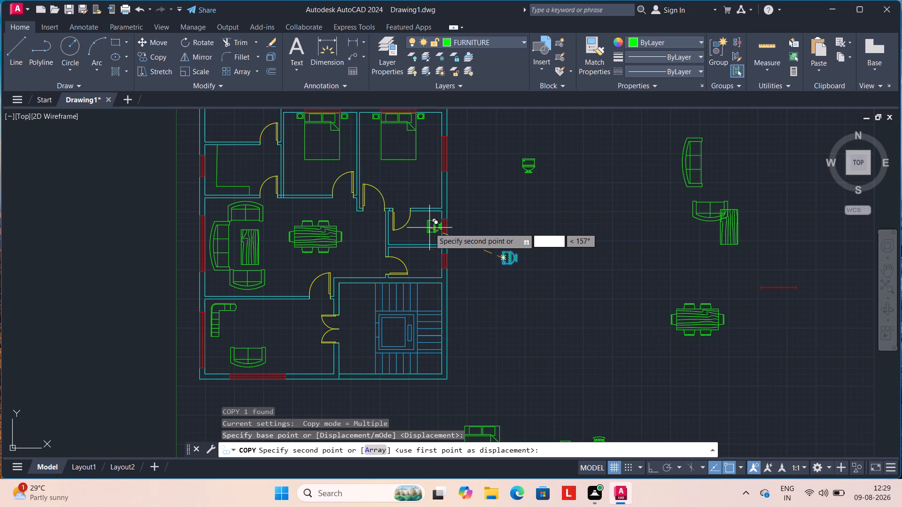
click(429, 228)
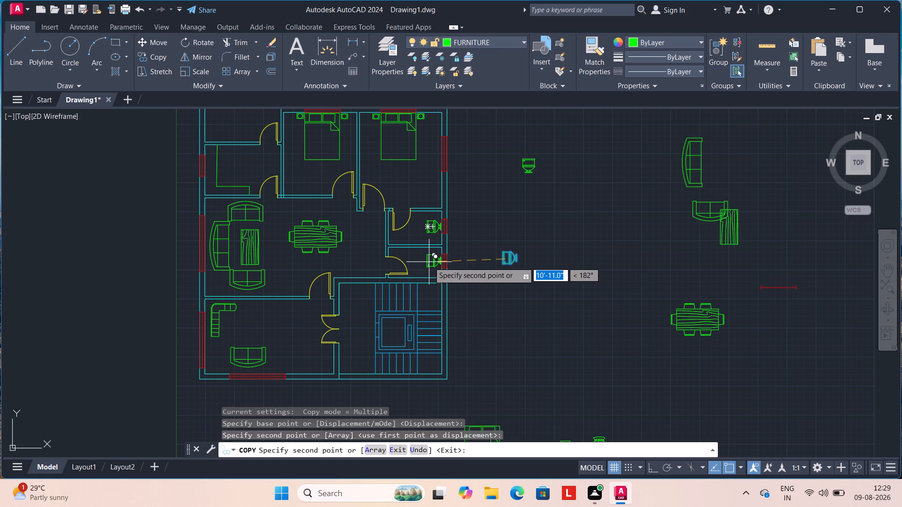
click(428, 262)
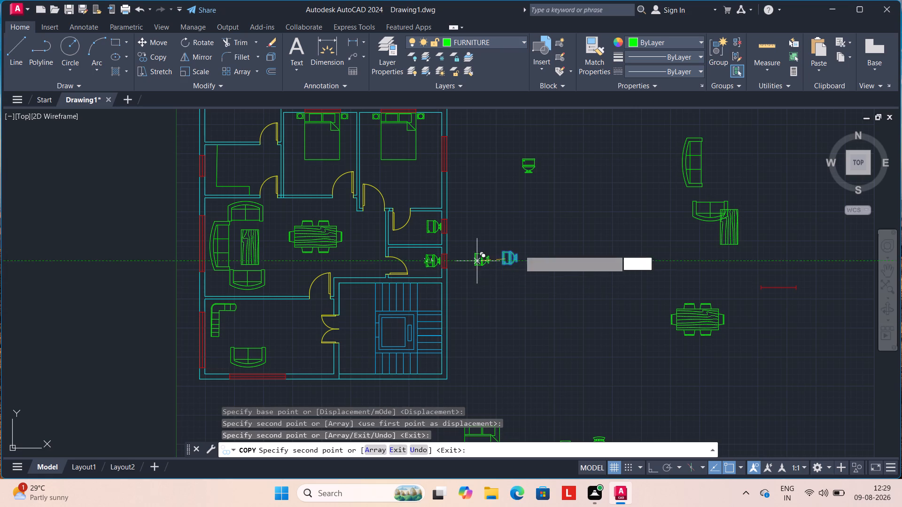
key(Escape)
Erase all leftover source symbols outside the floor plan: toilets, sofas, tables, chairs, the bed and the loose red window line.
scroll(523, 243, down, 2)
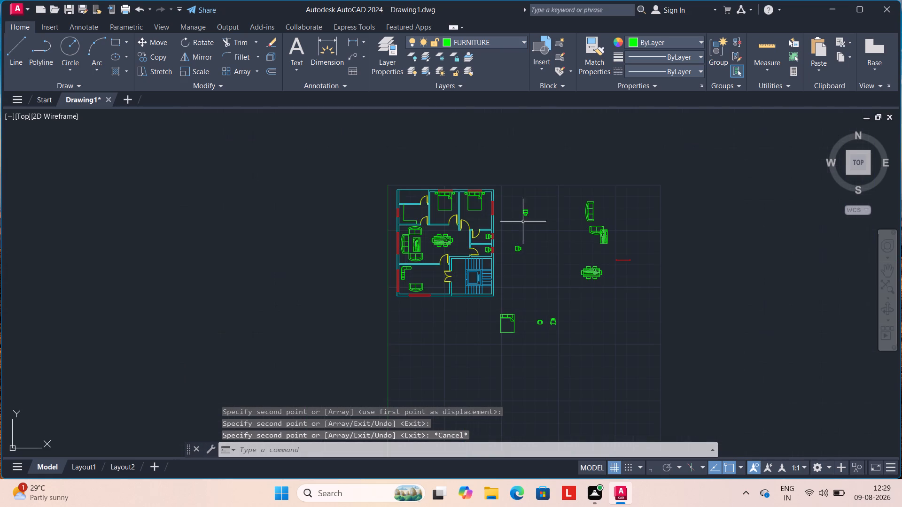
click(515, 196)
drag(515, 196, 617, 293)
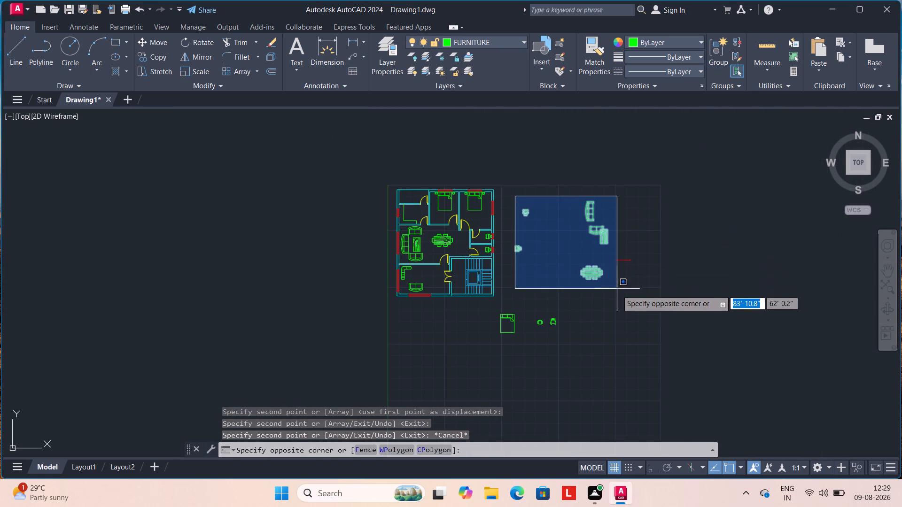
drag(617, 293, 607, 334)
click(607, 332)
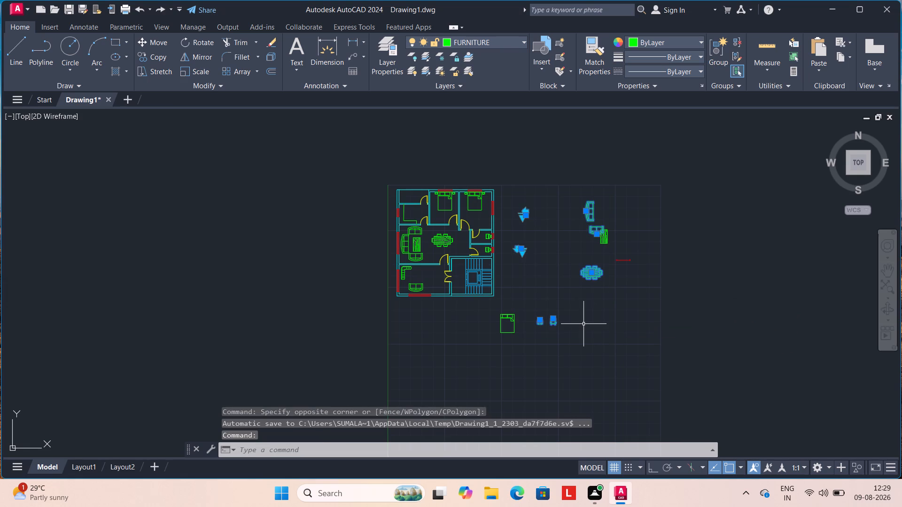
key(Delete)
click(583, 215)
drag(583, 215, 650, 252)
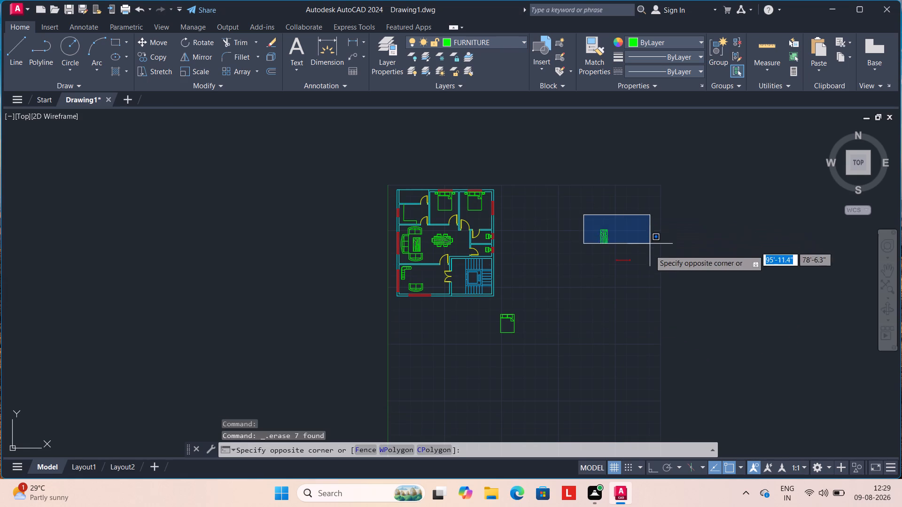
drag(650, 252, 647, 285)
click(644, 286)
key(Delete)
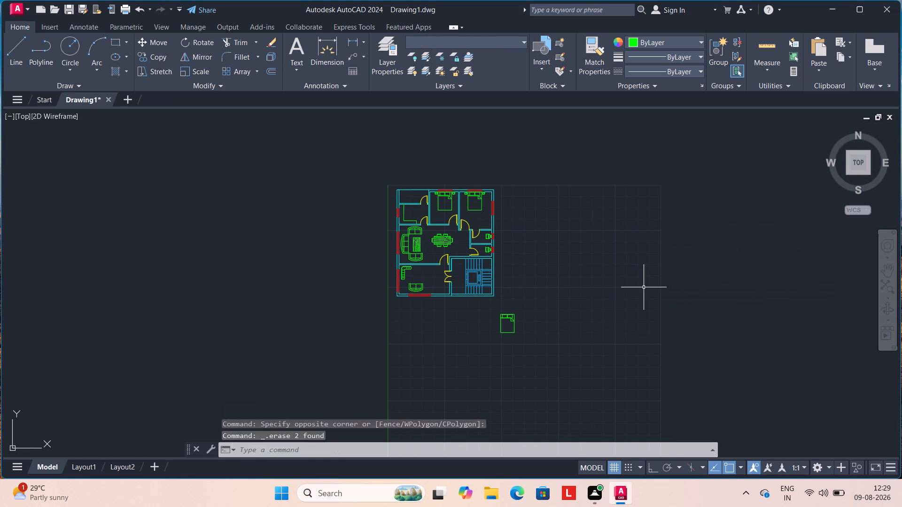
click(508, 318)
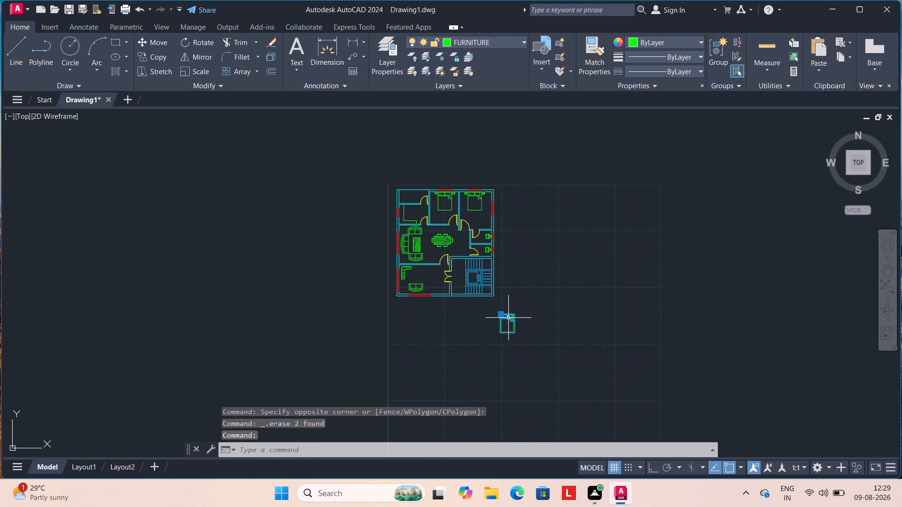
key(Delete)
Make the TEXT layer current.
scroll(508, 316, down, 1)
scroll(518, 298, up, 2)
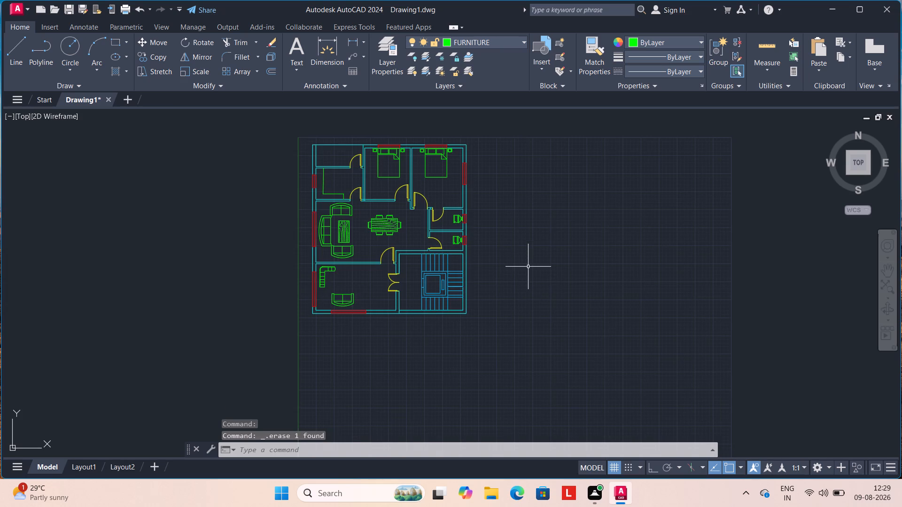
scroll(524, 257, up, 1)
scroll(515, 246, down, 1)
middle_drag(500, 238, 500, 238)
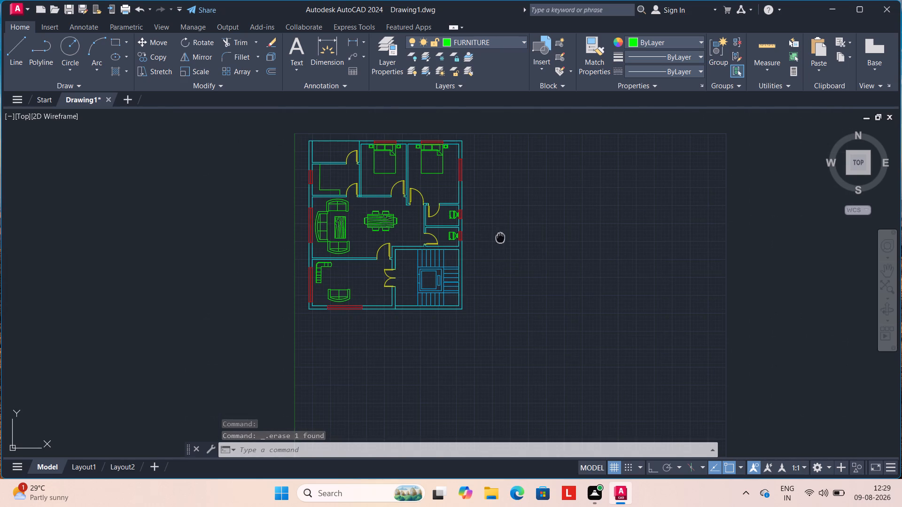
middle_drag(500, 238, 517, 262)
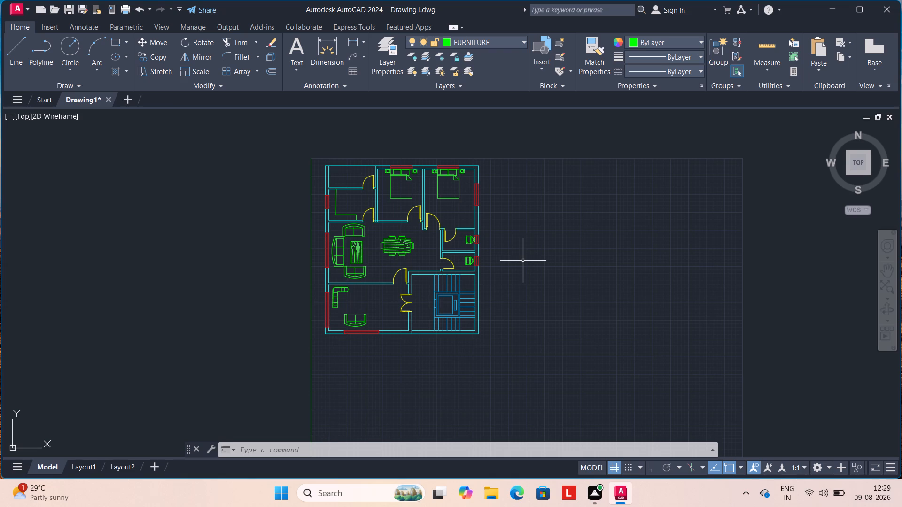
click(521, 44)
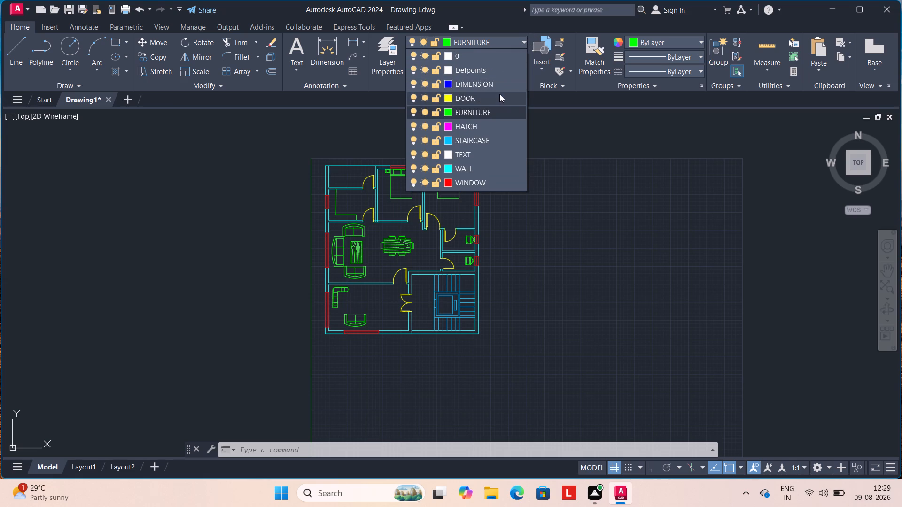
click(494, 156)
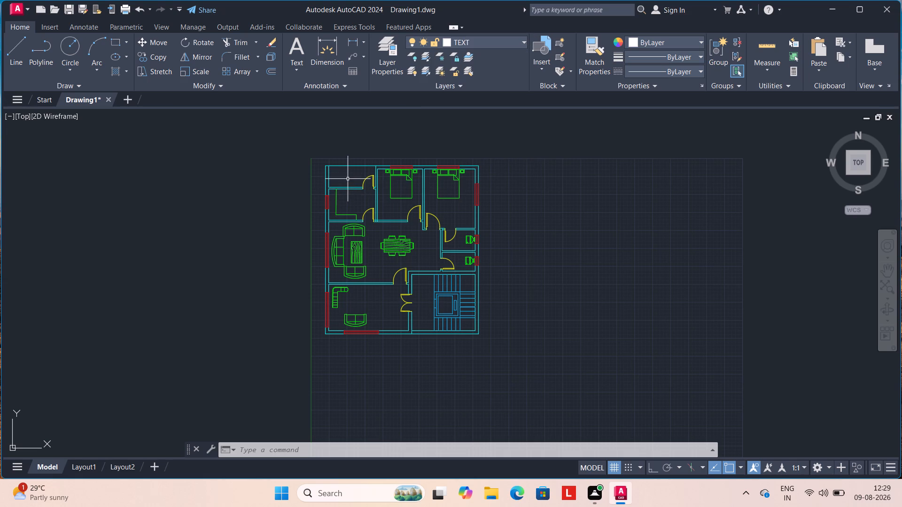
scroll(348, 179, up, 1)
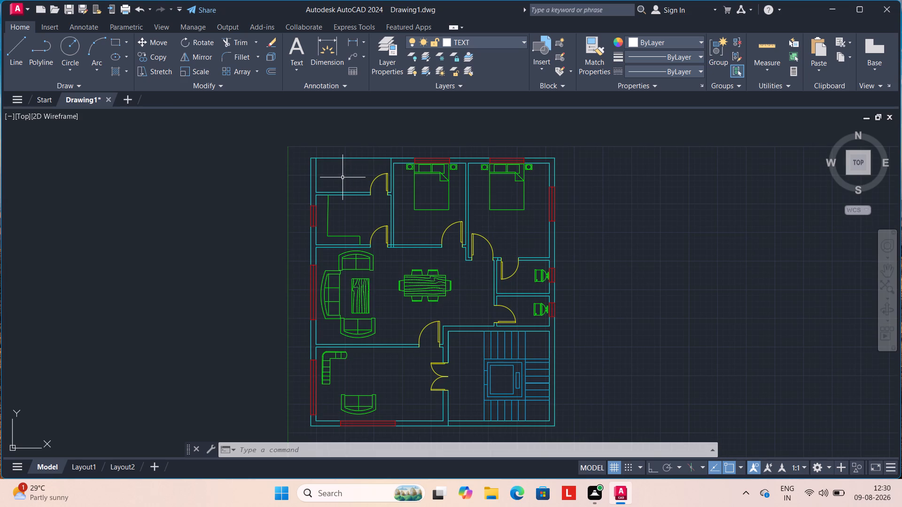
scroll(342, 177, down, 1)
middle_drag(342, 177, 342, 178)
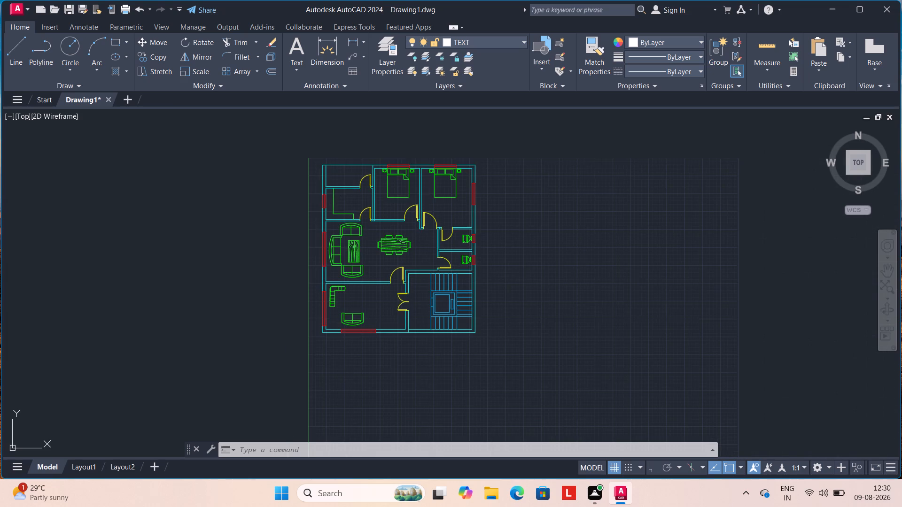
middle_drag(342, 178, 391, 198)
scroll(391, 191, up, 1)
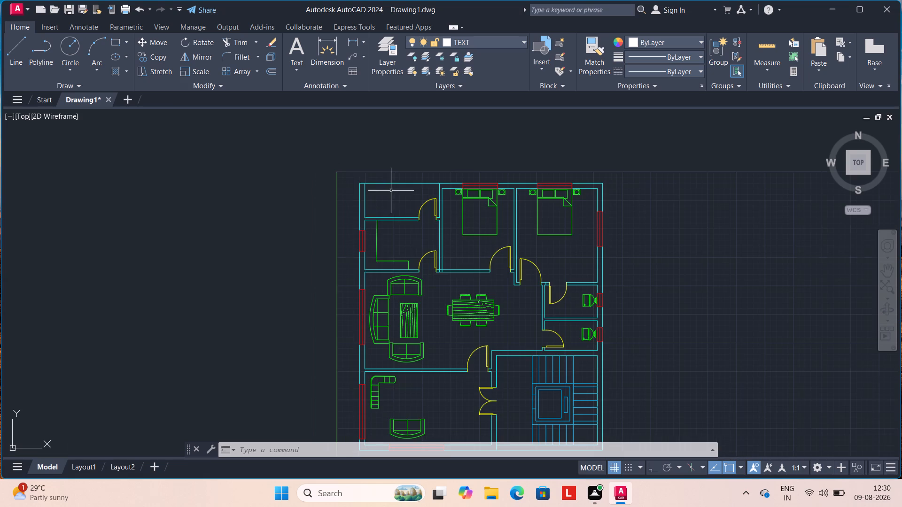
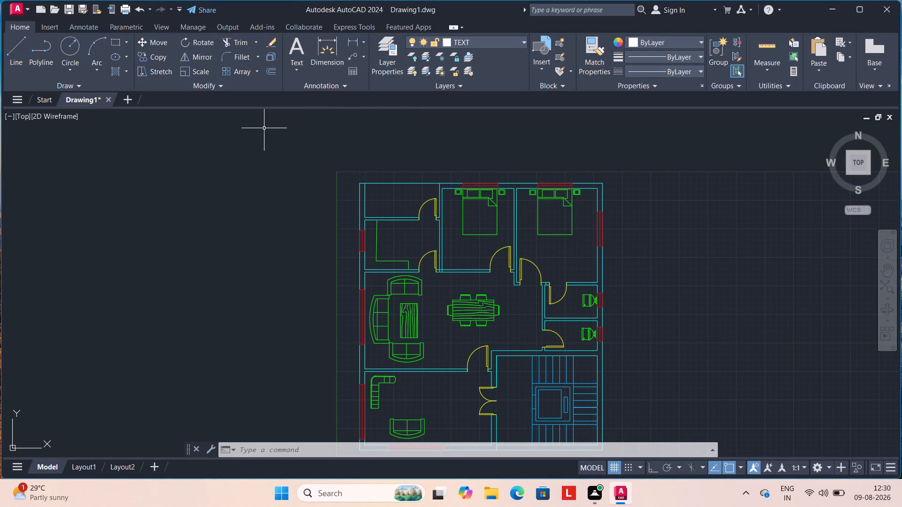
Place single-line text with zero rotation in the plan's northwest corner room and enter UTILITY.
key(d)
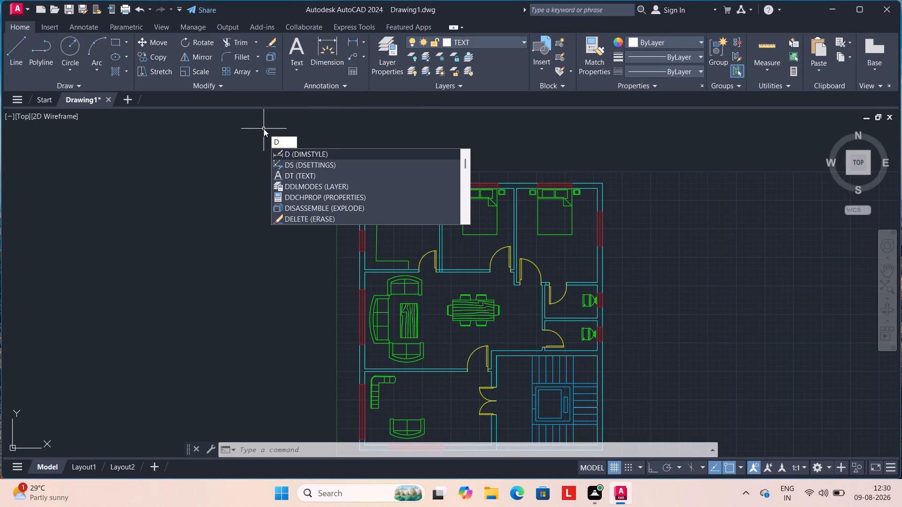
click(292, 173)
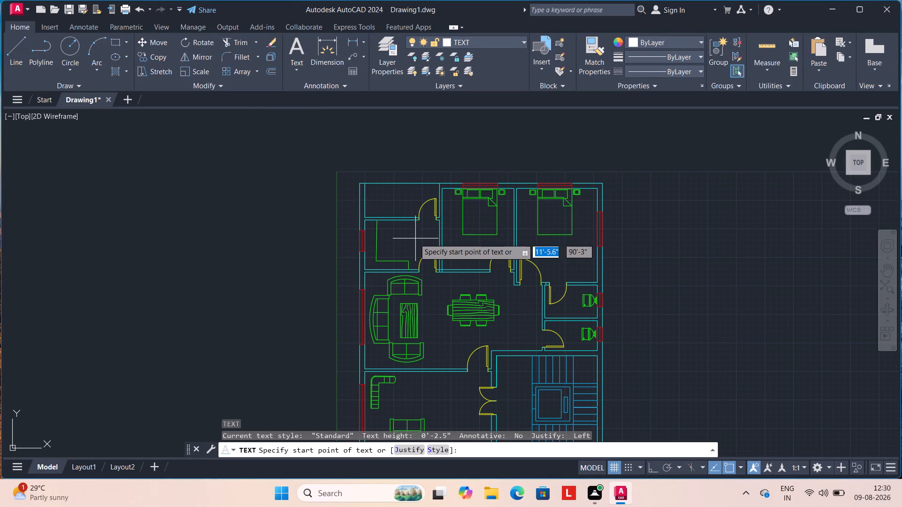
double_click(381, 195)
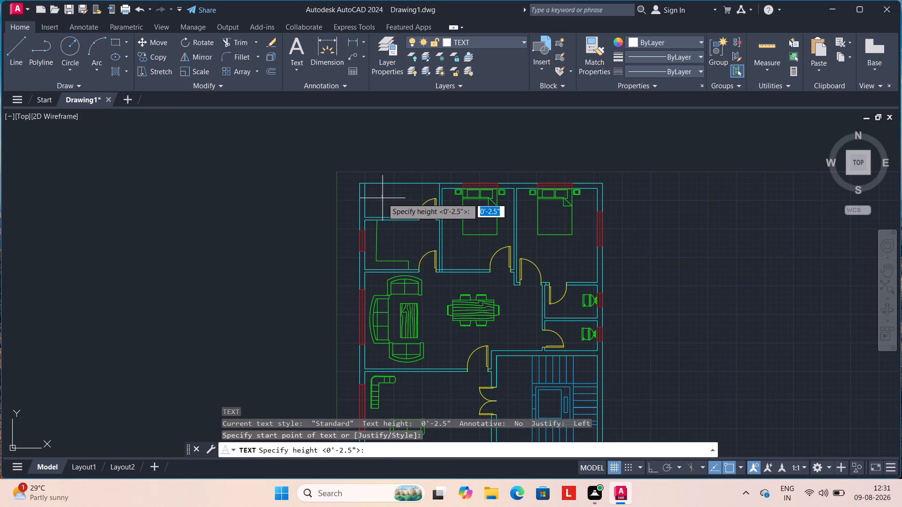
double_click(381, 199)
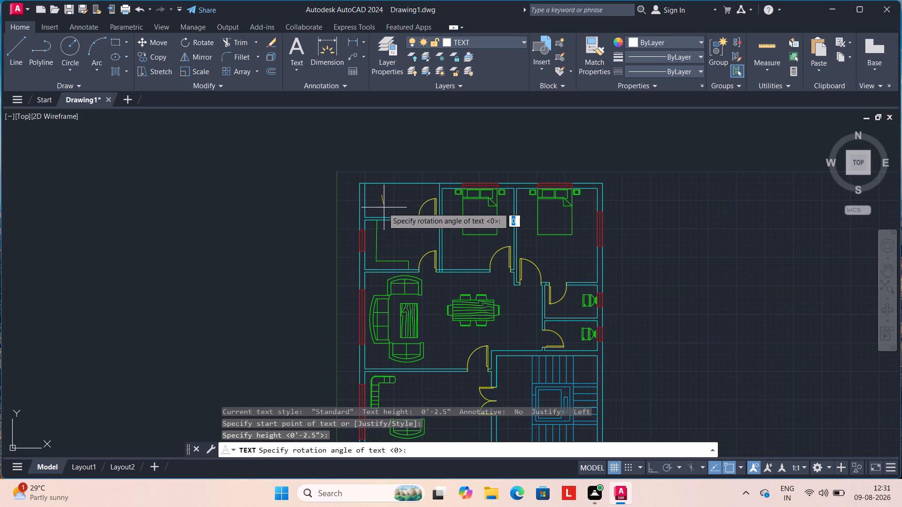
double_click(381, 197)
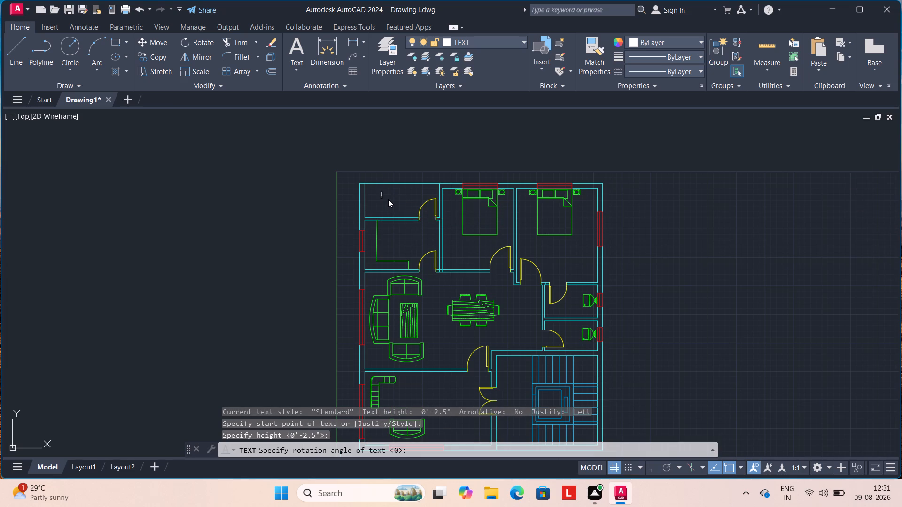
scroll(388, 199, up, 2)
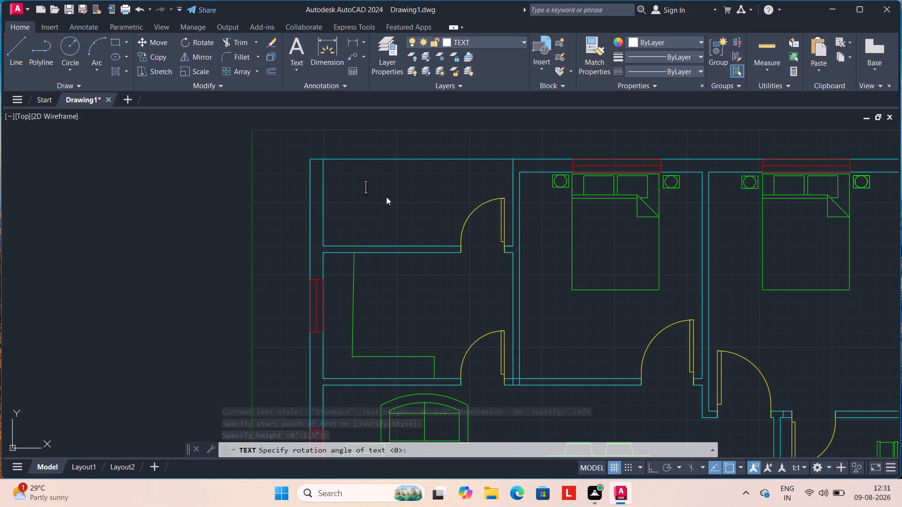
key(u)
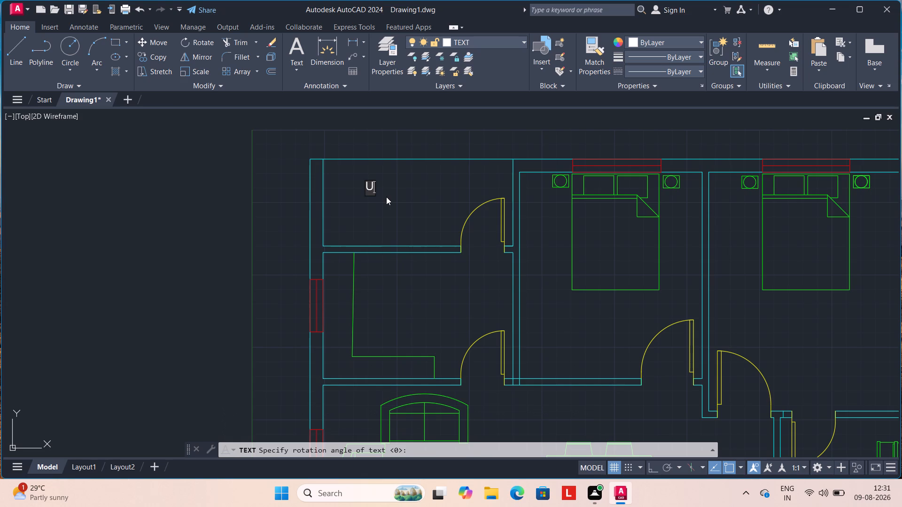
key(t)
key(i)
text(LI)
text(TY)
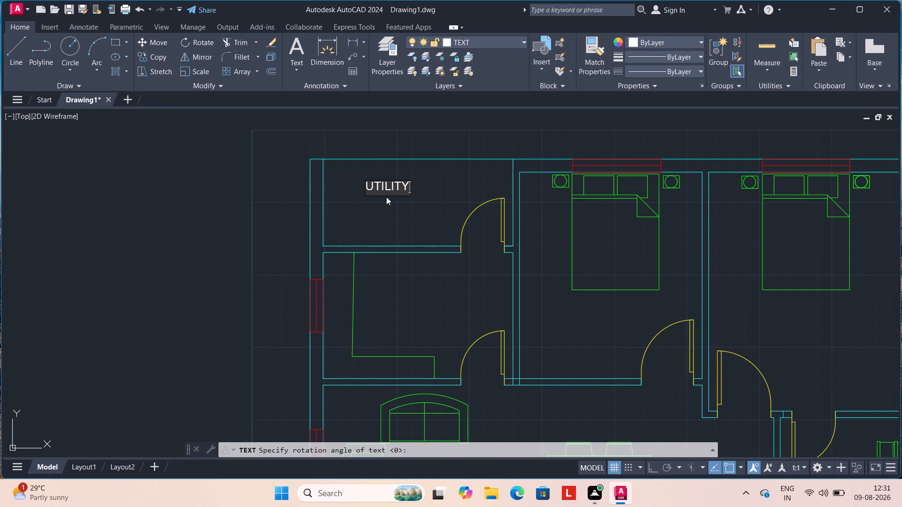
Add the room size 10'11"X4'3" as a second line under the UTILITY label and finish that text.
key(Return)
text(10)
key(apostrophe)
text(11)
key(shift+quotedbl)
key(x)
text(4')
key(3)
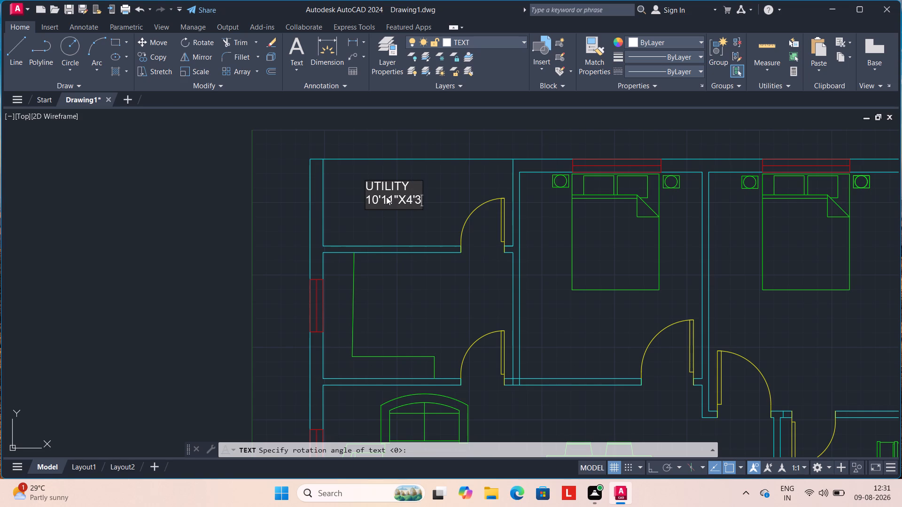
key(shift+quotedbl)
double_click(386, 197)
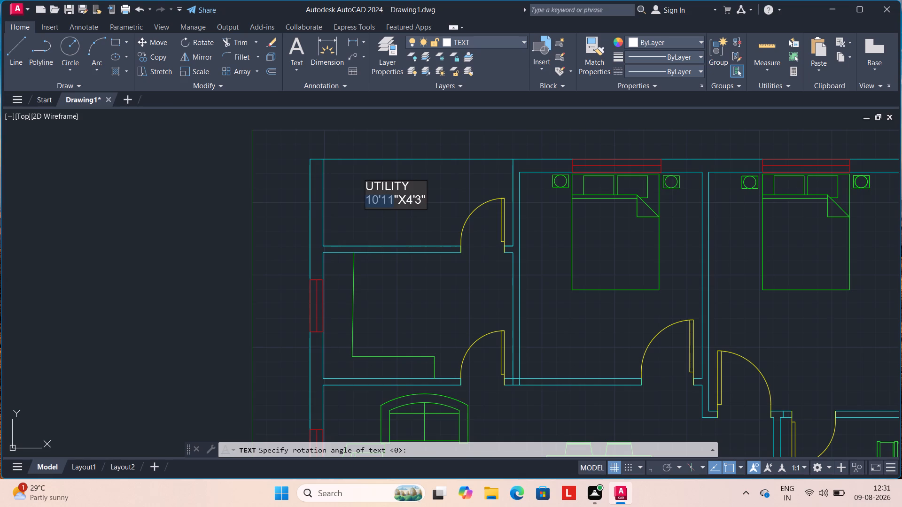
double_click(428, 185)
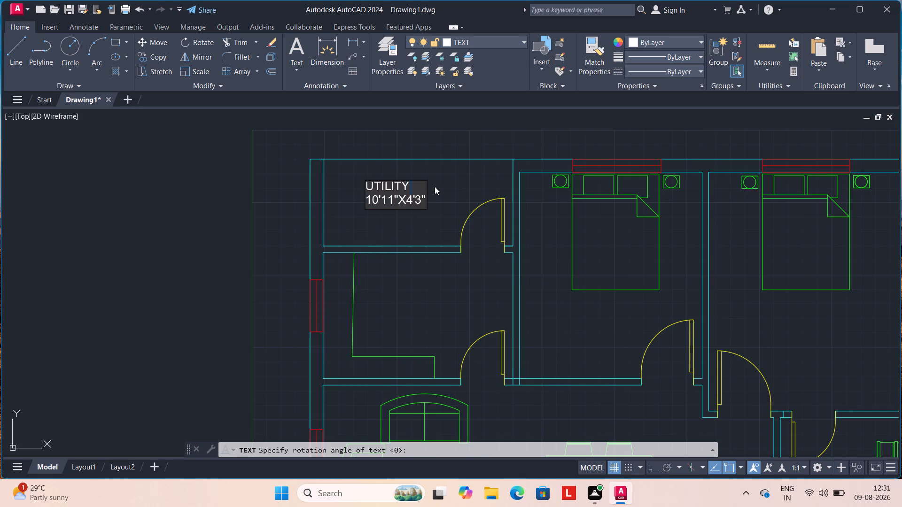
double_click(435, 187)
double_click(436, 194)
Label the room directly south of the utility room KITCHEN, with the size 10'11"X8' on a second line.
click(379, 283)
text(KI)
key(t)
text(CH)
text(EM)
key(BackSpace)
key(n)
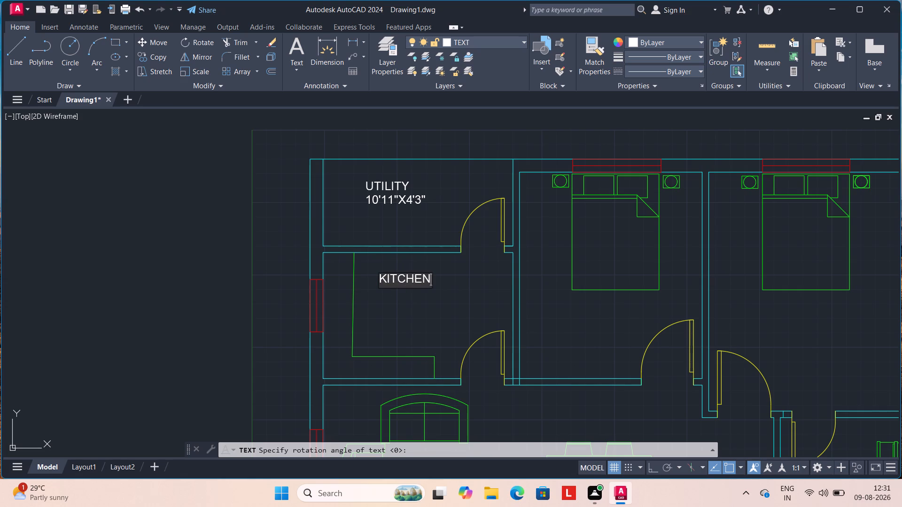
key(Return)
text(10)
key(apostrophe)
text(11)
key(shift+quotedbl)
key(x)
key(8)
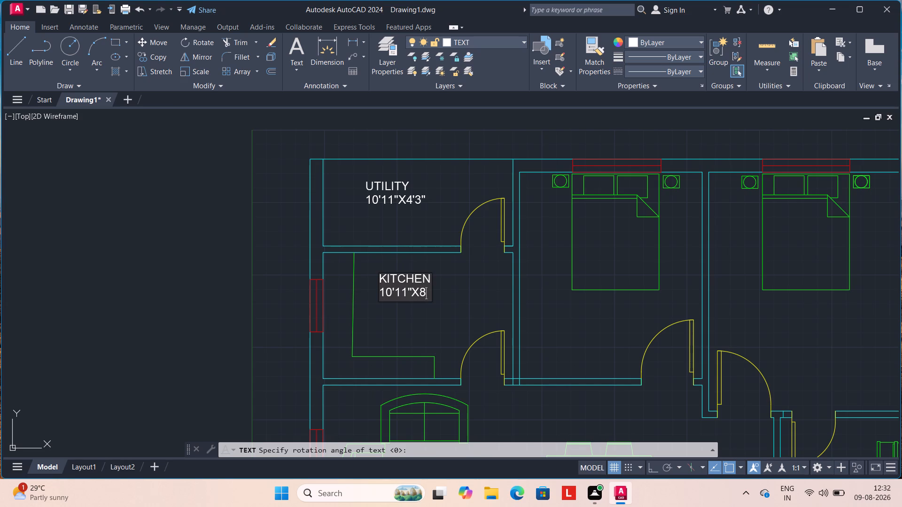
key(apostrophe)
Label the bedroom directly east of the kitchen CHILDREN BED ROOM, placing the text just below the bed.
click(566, 306)
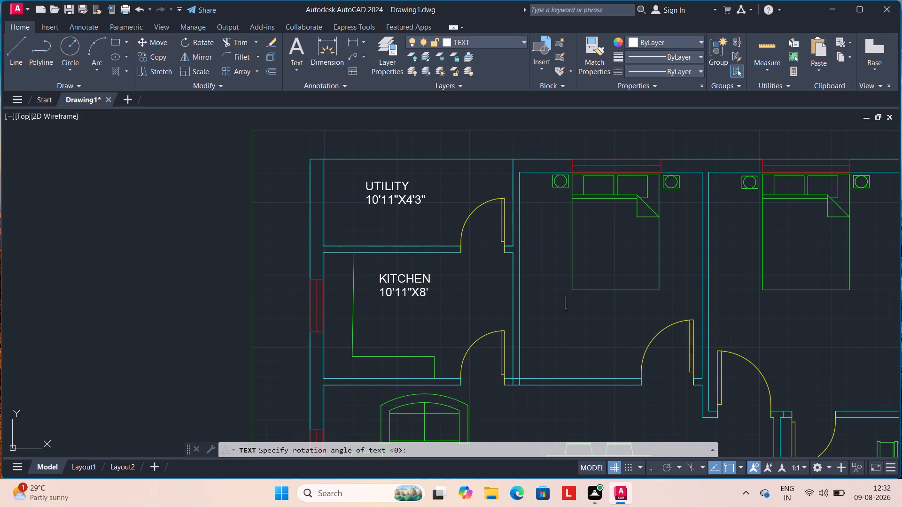
click(564, 311)
click(536, 309)
key(c)
key(h)
key(i)
text(LD)
key(r)
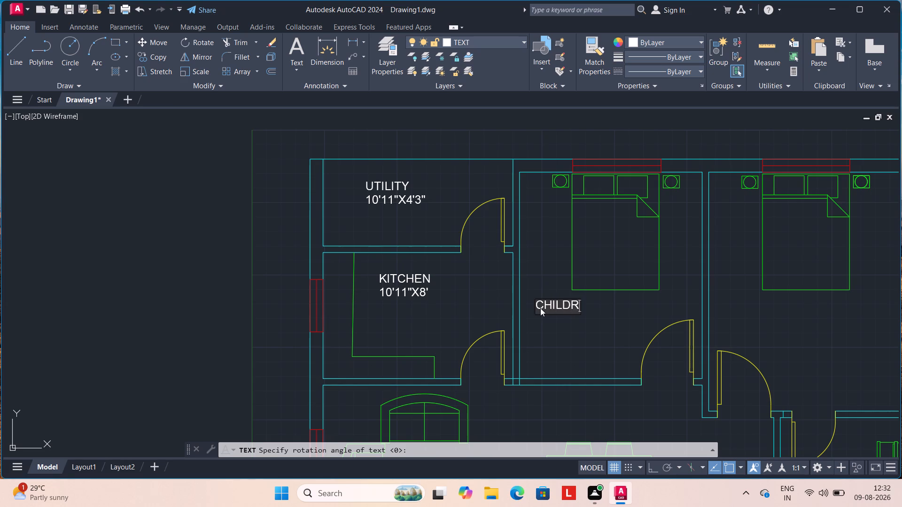
text(EN)
key(space)
text(BED)
key(space)
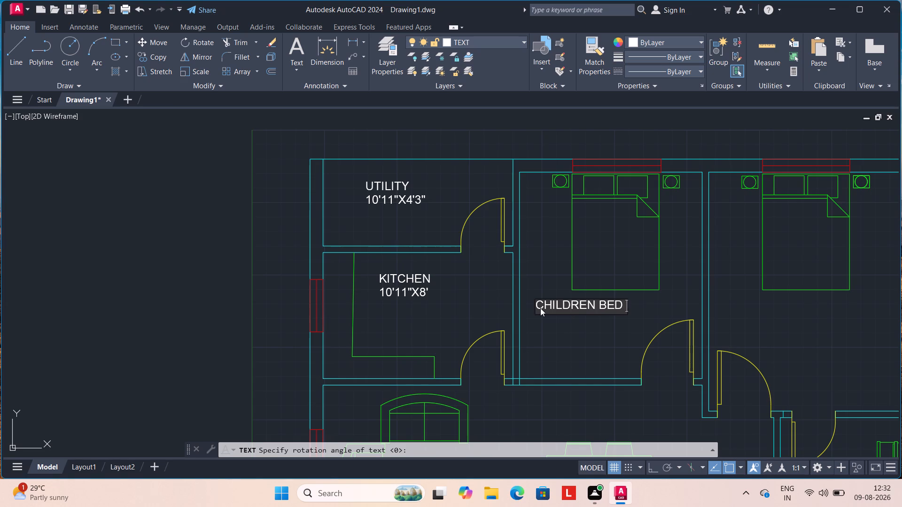
text(ROOM)
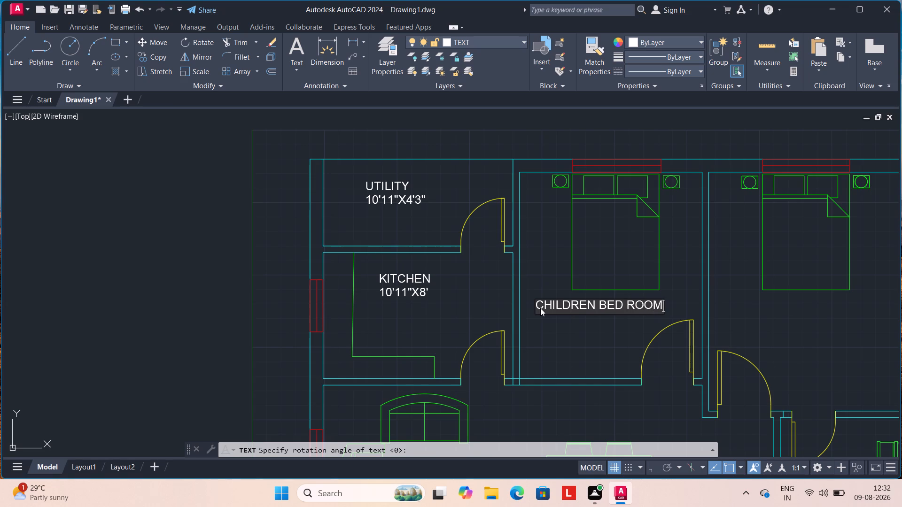
Add the room size 10'6"X11'0.5" as a second line under the CHILDREN BED ROOM label.
key(Return)
key(1)
key(0)
key(apostrophe)
text(6")
key(x)
text(11)
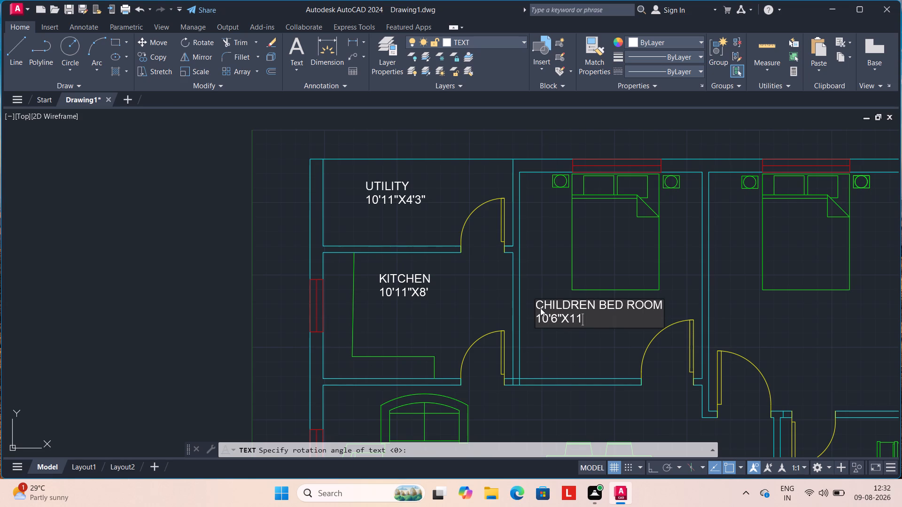
key(apostrophe)
text(0.5)
key(shift+quotedbl)
Label the plan's northeast bedroom MASTER BED ROOM, placing the text just below the bed.
click(752, 307)
middle_drag(756, 311, 572, 304)
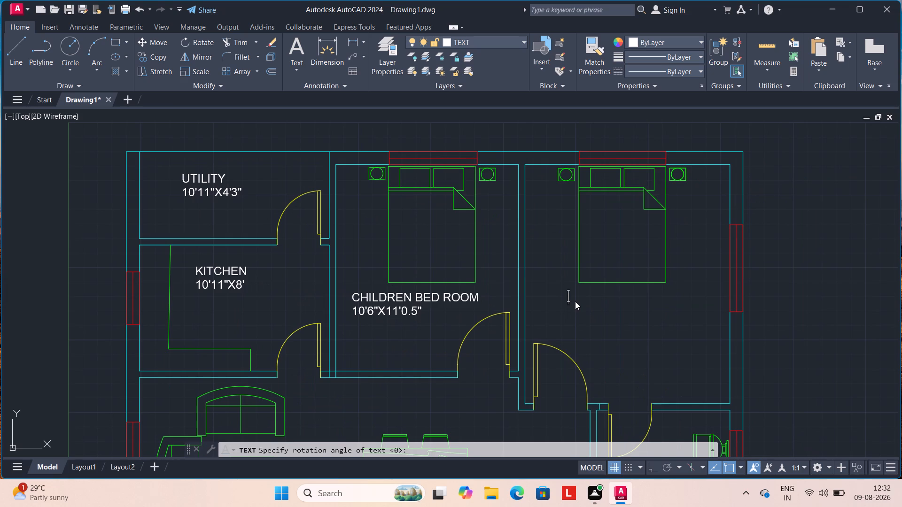
text(MAS)
text(TER)
key(space)
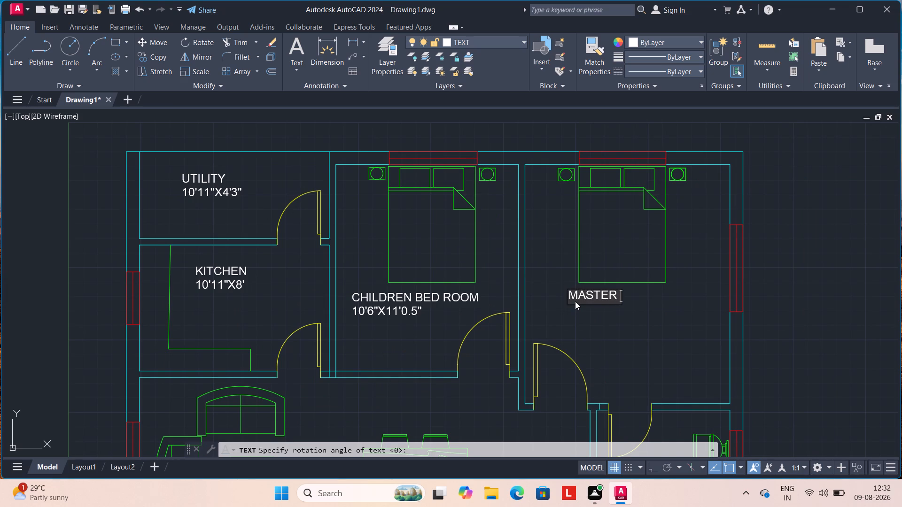
text(BED)
key(space)
text(ROOM)
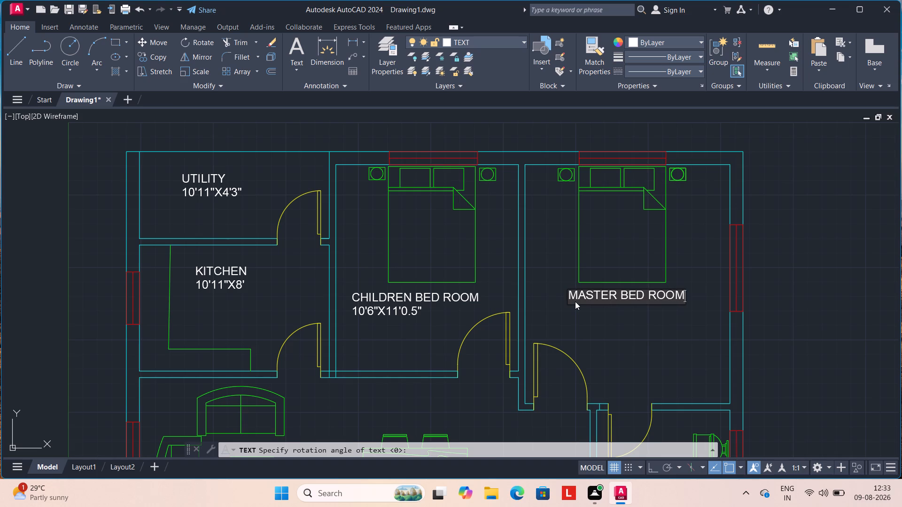
Add the room size 11'9.4"X13'9" as a second line under the MASTER BED ROOM label.
key(Return)
text(11)
key(apostrophe)
text(9.)
key(4)
key(shift+quotedbl)
key(x)
text(13)
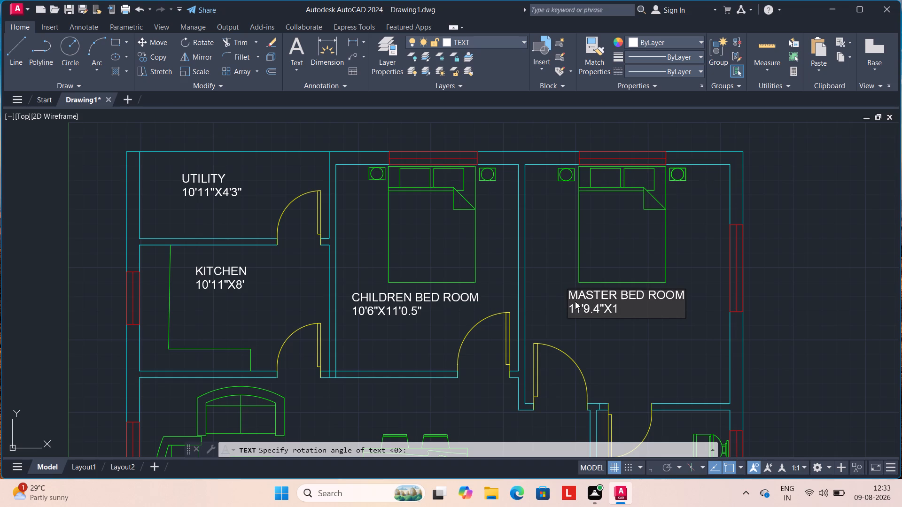
key(apostrophe)
text(9")
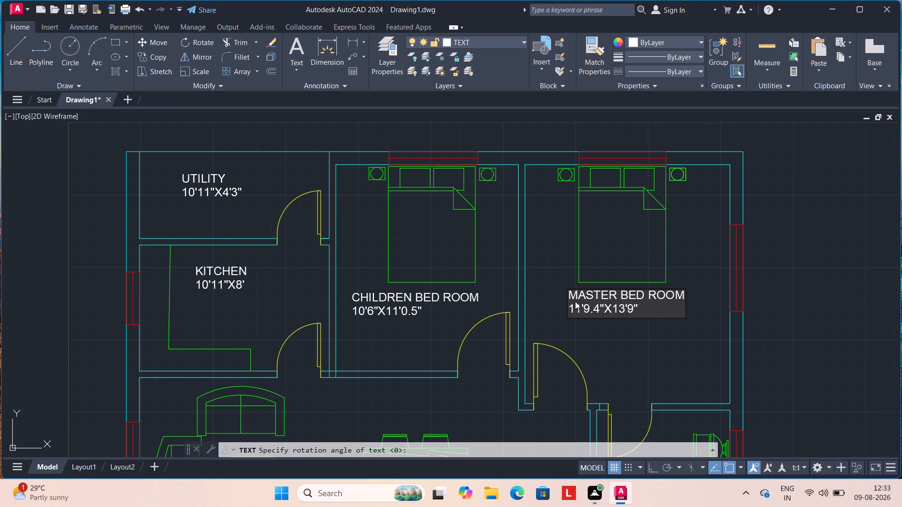
click(575, 301)
Label the large furnished room south of the kitchen LIVING, placing the text between the coffee table and the dining table.
middle_drag(436, 417, 433, 372)
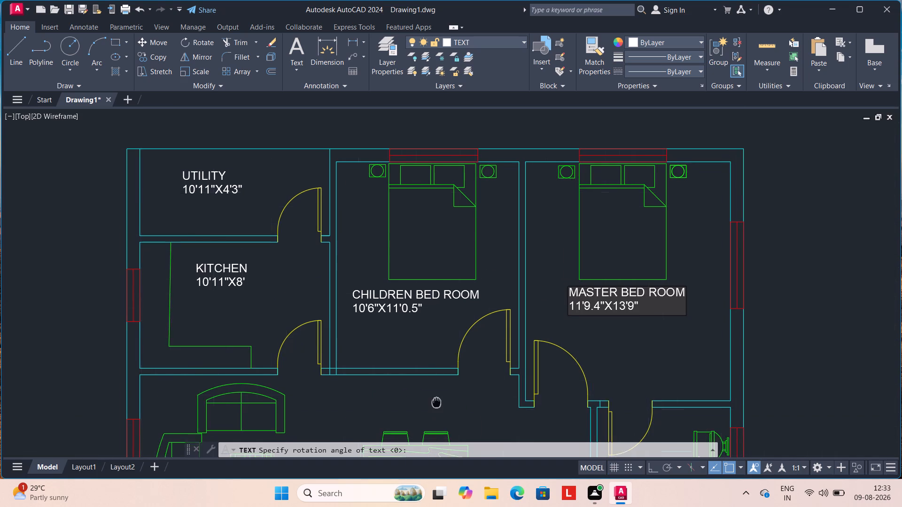
middle_drag(433, 372, 422, 323)
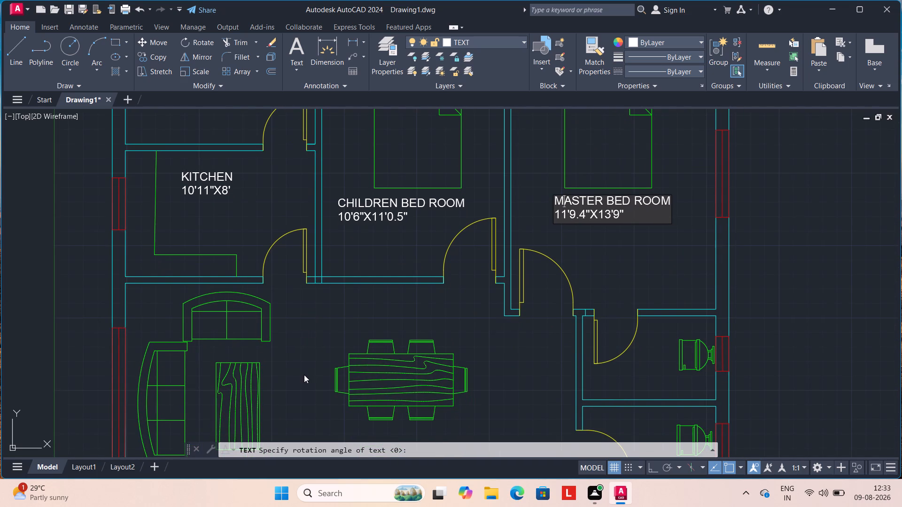
scroll(310, 388, down, 1)
middle_drag(310, 390, 302, 339)
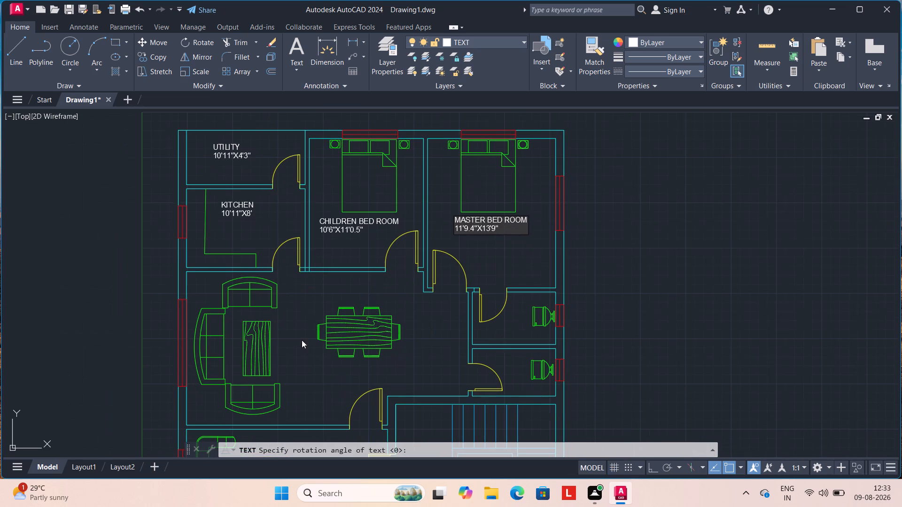
click(295, 361)
key(l)
text(IV)
text(ING)
key(Return)
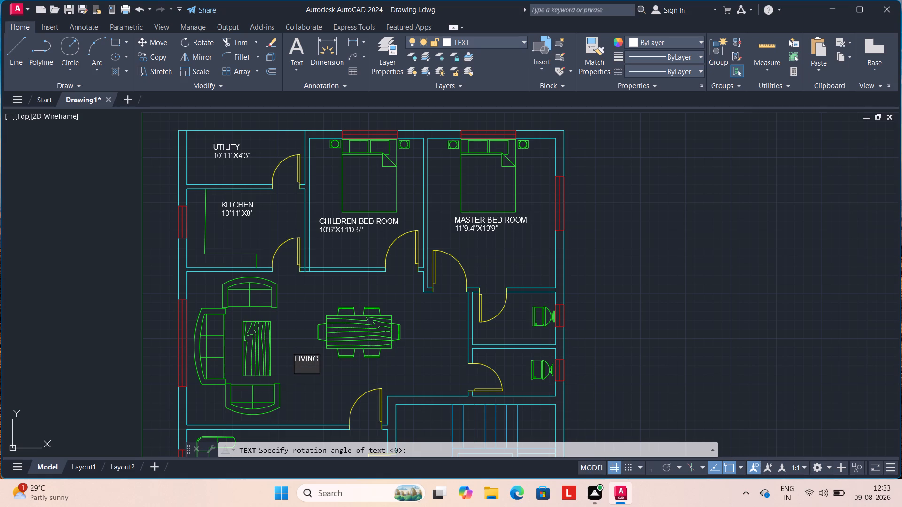
Add the room size 25'10.9"X14'1.6" as a second line under the LIVING label.
key(2)
key(5)
key(apostrophe)
text(10)
text(.9)
key(shift+colon)
key(BackSpace)
key(shift+quotedbl)
text(X14)
key(apostrophe)
key(1)
text(.6)
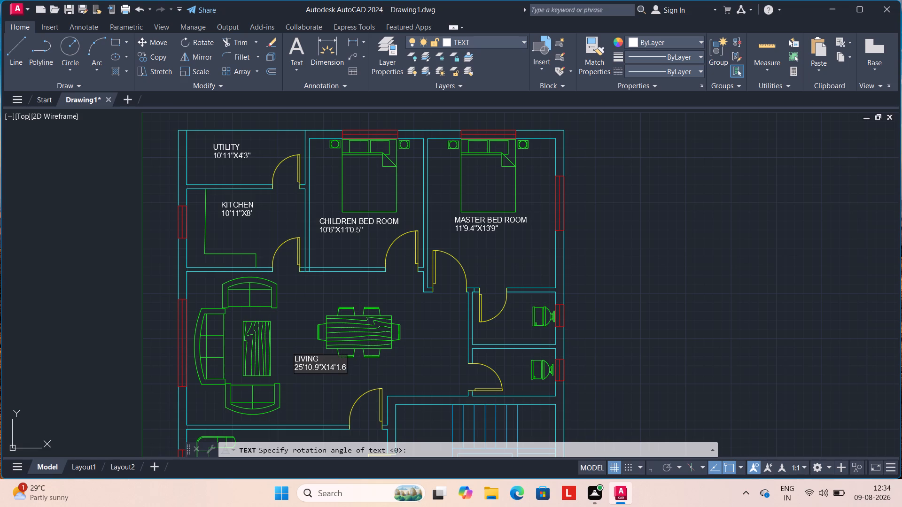
key(shift+quotedbl)
Label the small room directly south of the master bedroom TOILET, placing the text between its door and the WC.
click(495, 323)
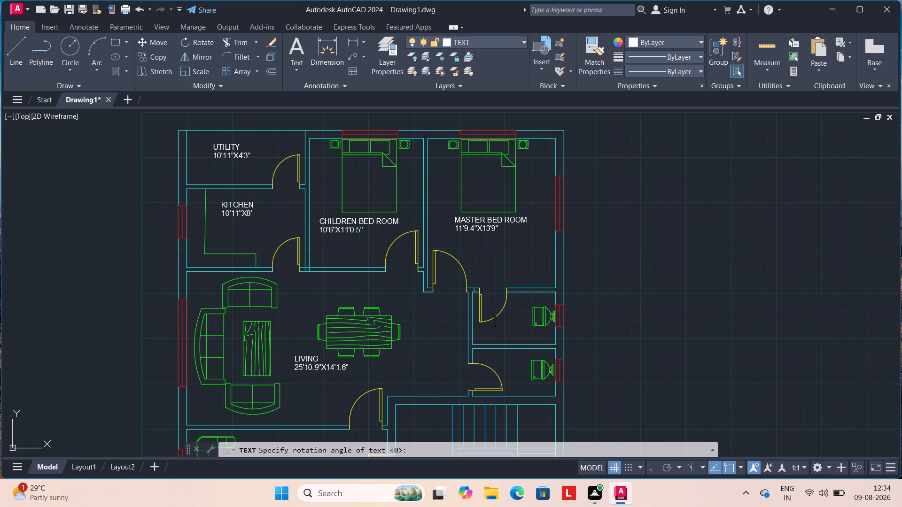
click(495, 325)
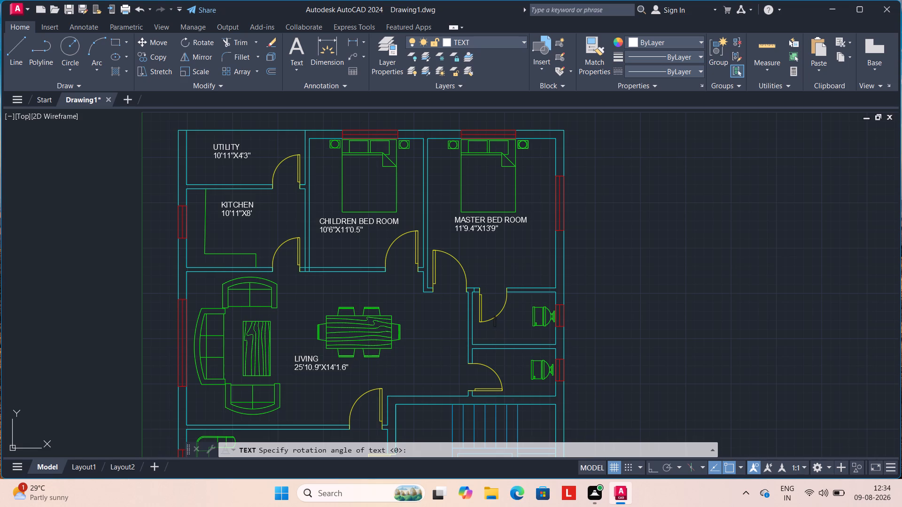
click(499, 321)
key(t)
text(OIL)
key(e)
key(t)
key(Return)
Add the room size 7'8"X4'10" as a second line under the TOILET label.
key(7)
key(apostrophe)
text(8")
key(x)
key(4)
key(apostrophe)
text(10")
Label the small room directly south of the first toilet TOILET, placing the text between its door and the north wall.
click(489, 353)
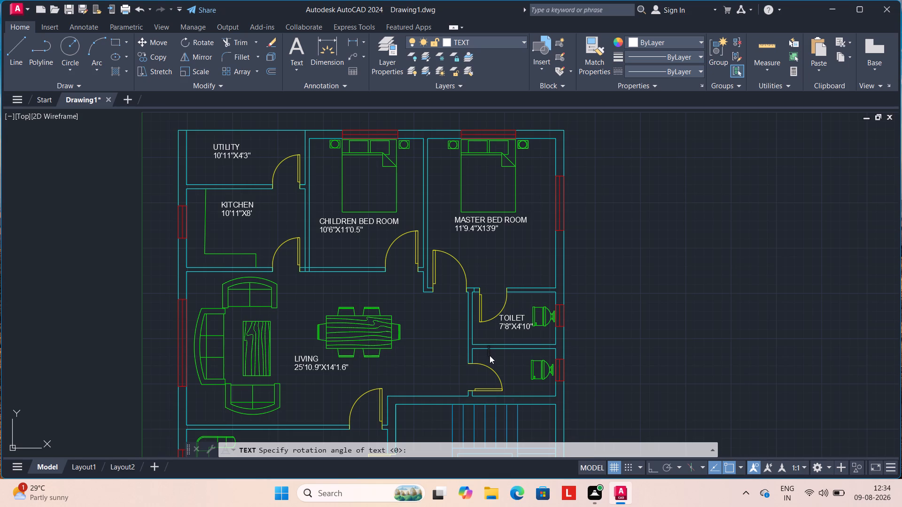
click(490, 355)
click(493, 356)
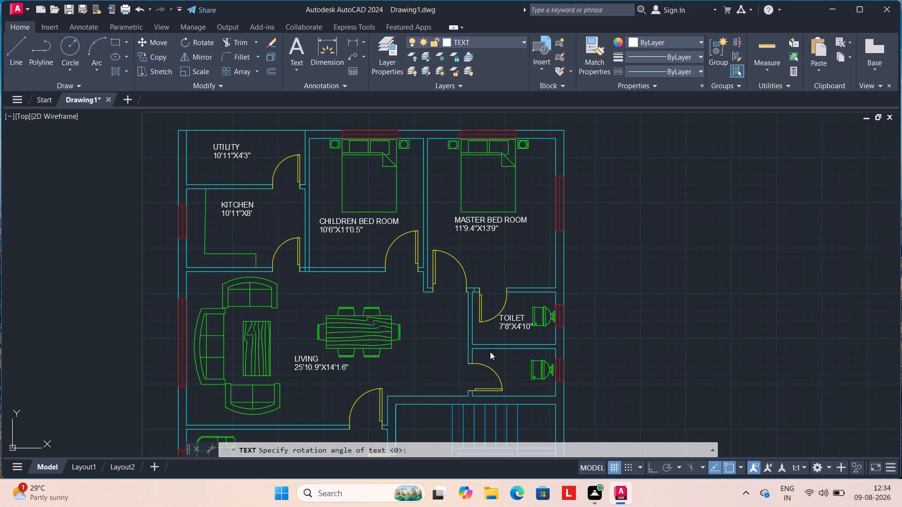
click(489, 352)
click(487, 353)
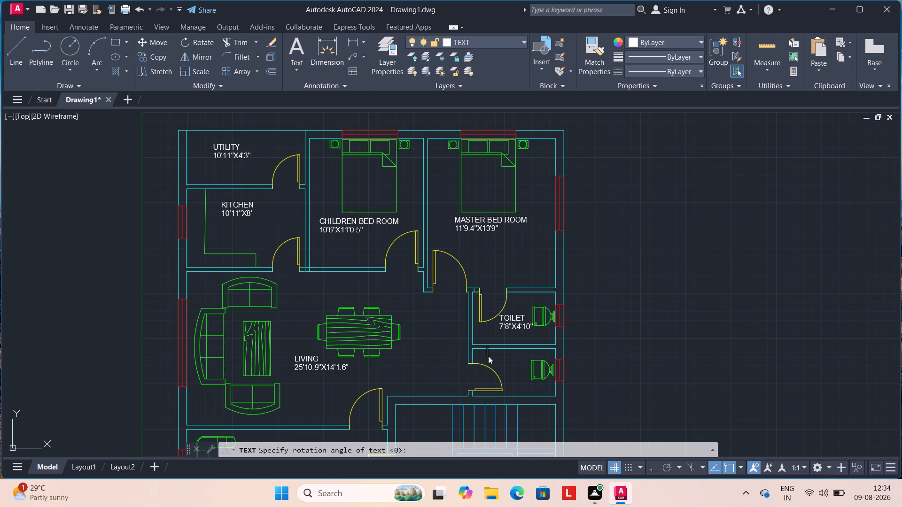
click(488, 356)
key(t)
key(o)
text(IL)
key(e)
key(t)
Add the room size 7'8"X4'4'5" as a second line under the southern TOILET label.
key(Return)
key(7)
key(apostrophe)
key(8)
key(shift+quotedbl)
key(x)
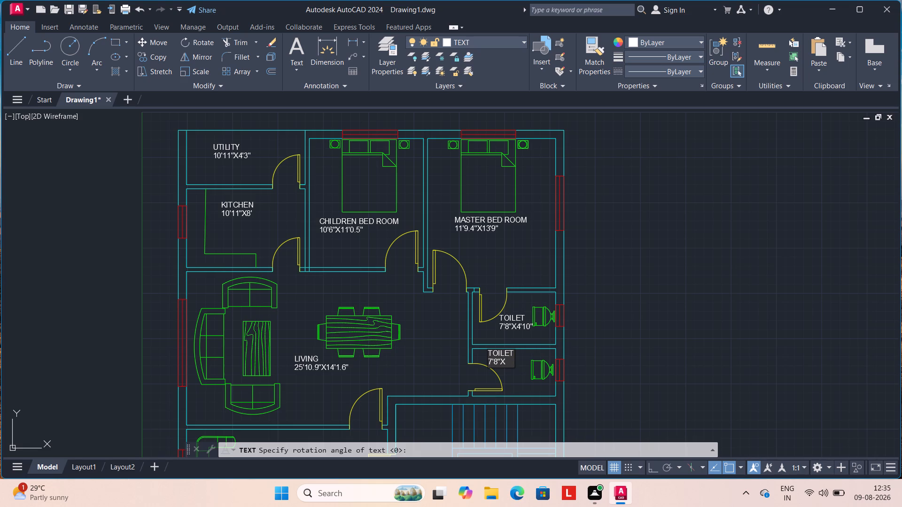
text(4')
key(4)
text('5)
key(shift+quotedbl)
Label the furnished room south of the living room DRAWING, placing the text beside the L-shaped sofa.
middle_drag(435, 338, 422, 196)
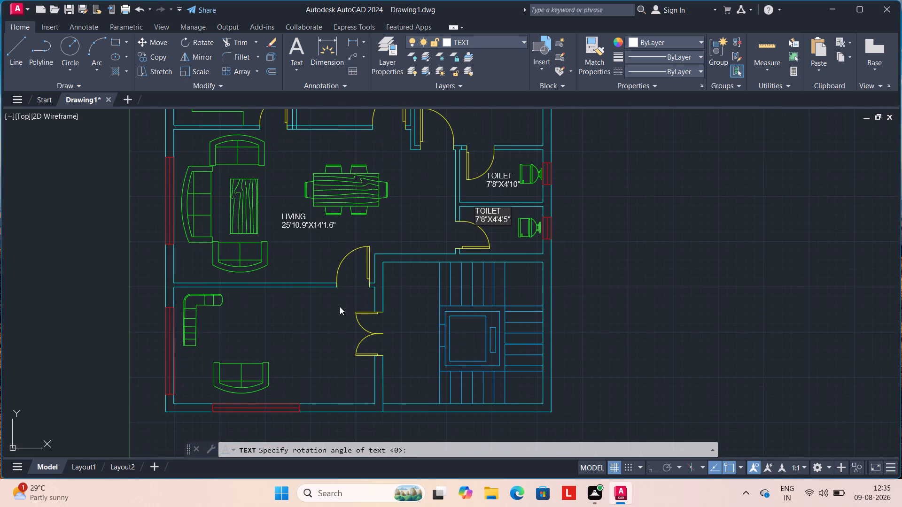
click(228, 318)
key(d)
key(r)
key(a)
key(w)
text(ING)
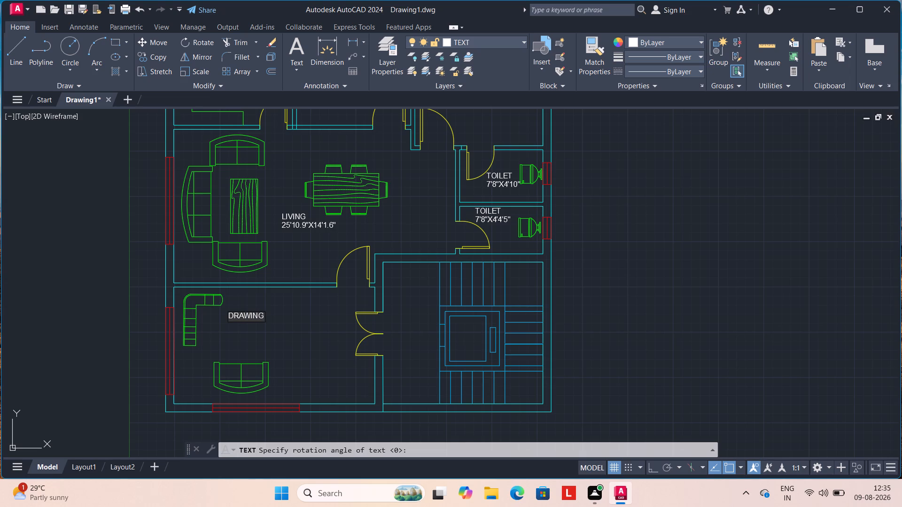
Add the room size 18'5.9"X10'8.9" as a second line under the DRAWING label.
key(Return)
text(18)
key(apostrophe)
key(5)
key(period)
key(9)
key(shift+quotedbl)
key(x)
key(1)
key(0)
key(apostrophe)
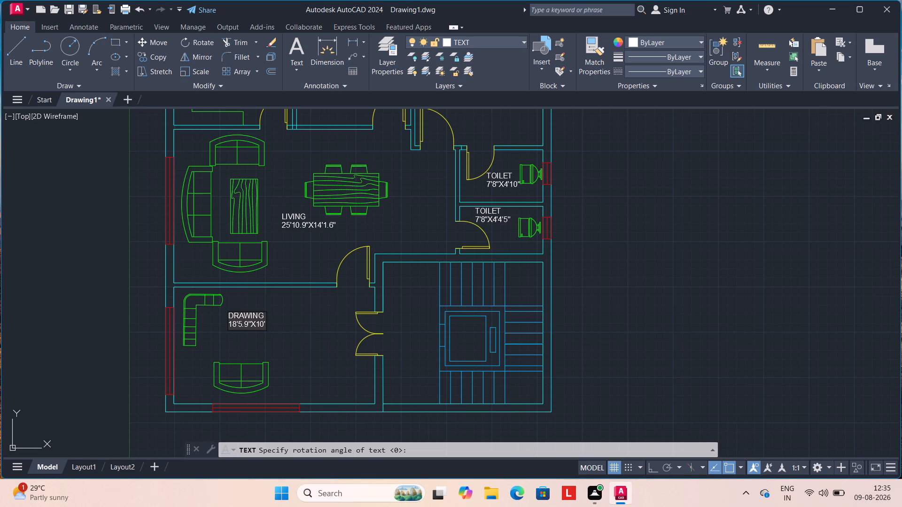
text(8.9)
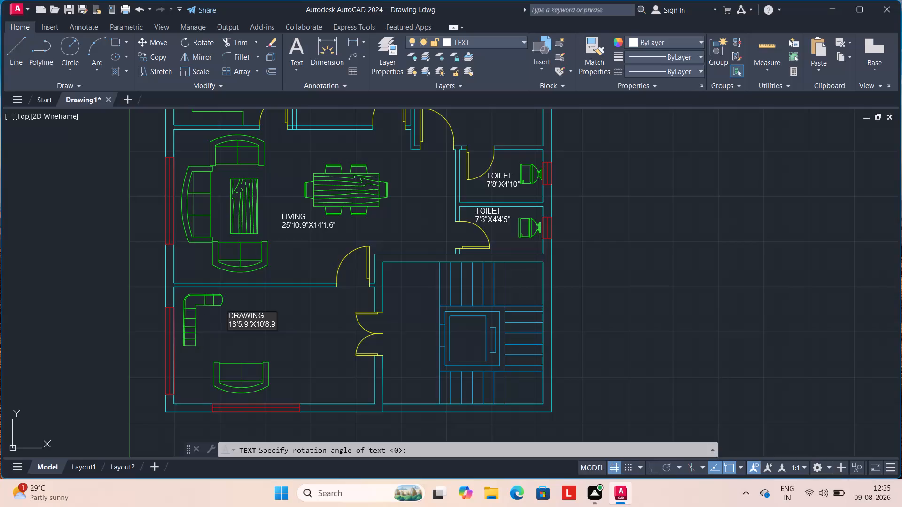
key(shift+quotedbl)
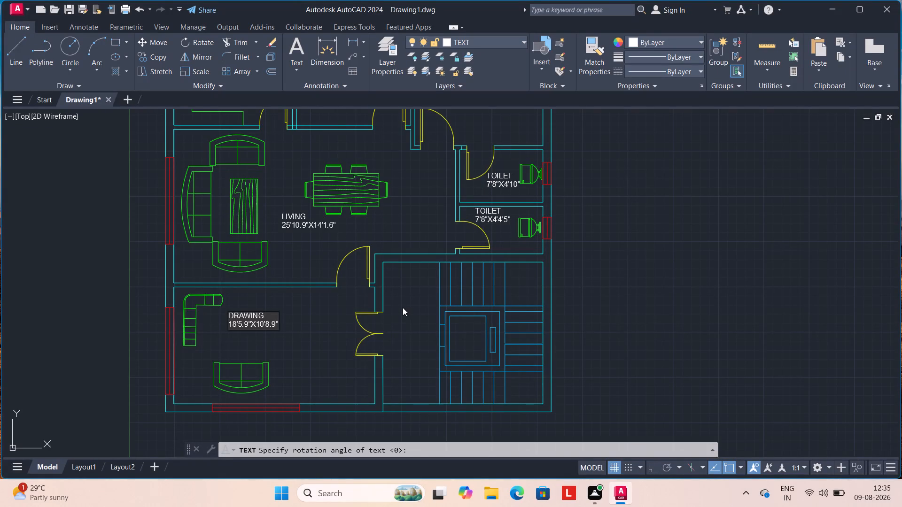
Label the stair area STAIRCASE, placing the text between the double-door wall and the upper stair flight.
click(389, 292)
text(ST)
key(BackSpace)
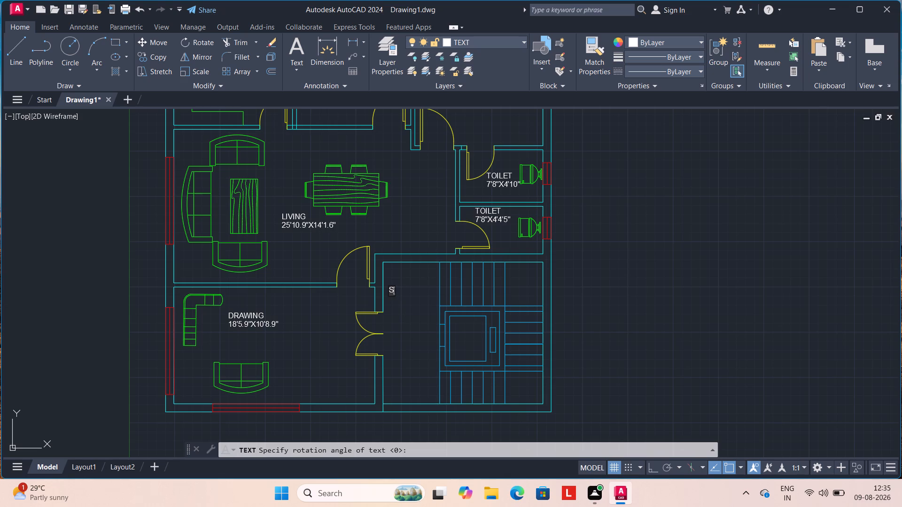
key(BackSpace)
text(ST)
key(BackSpace)
key(BackSpace)
key(s)
key(t)
key(BackSpace)
key(BackSpace)
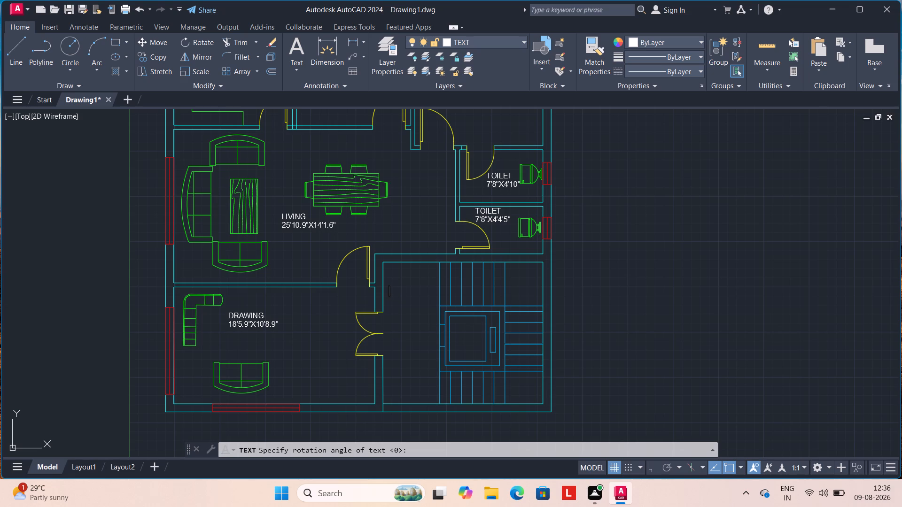
key(s)
scroll(391, 297, up, 3)
scroll(391, 297, down, 2)
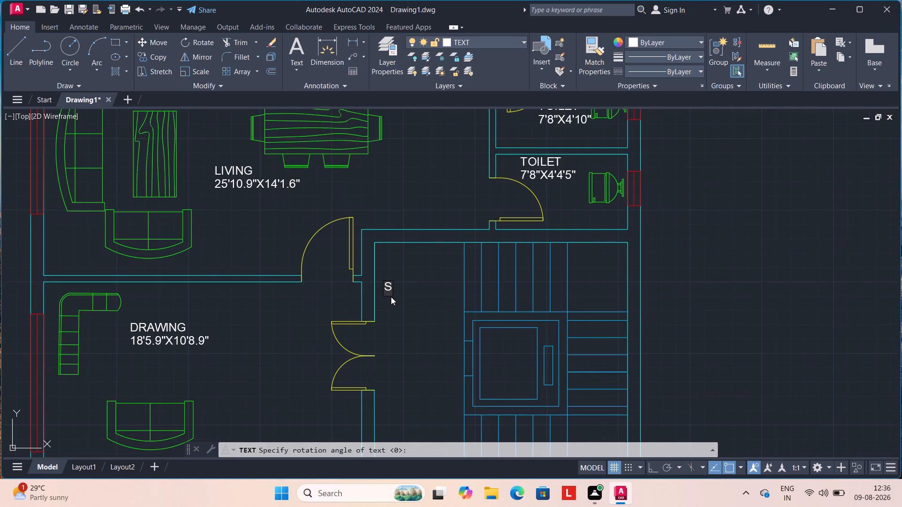
key(t)
key(a)
key(i)
key(r)
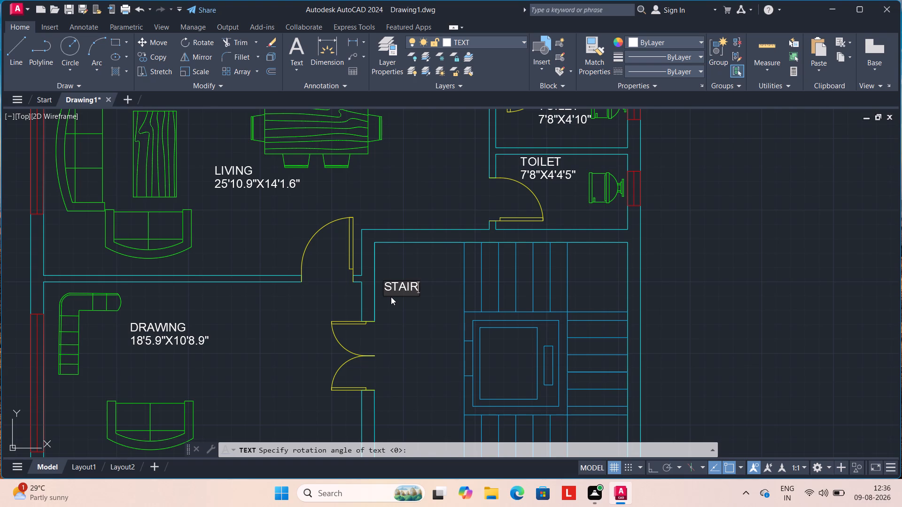
text(CASE)
Add the room size 14'8.5"X13'0.5" as a second line under the STAIRCASE label.
key(Return)
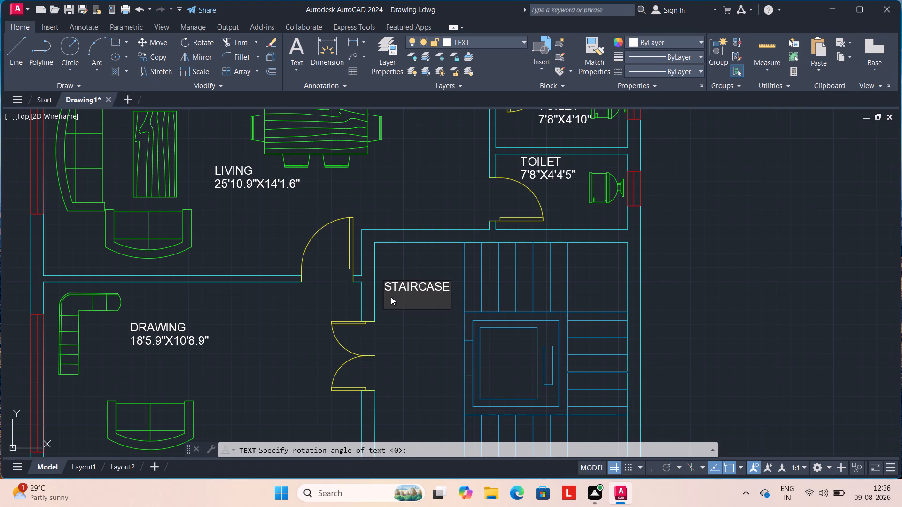
text(14)
key(apostrophe)
text(8.5)
key(shift+quotedbl)
key(x)
text(13)
key(apostrophe)
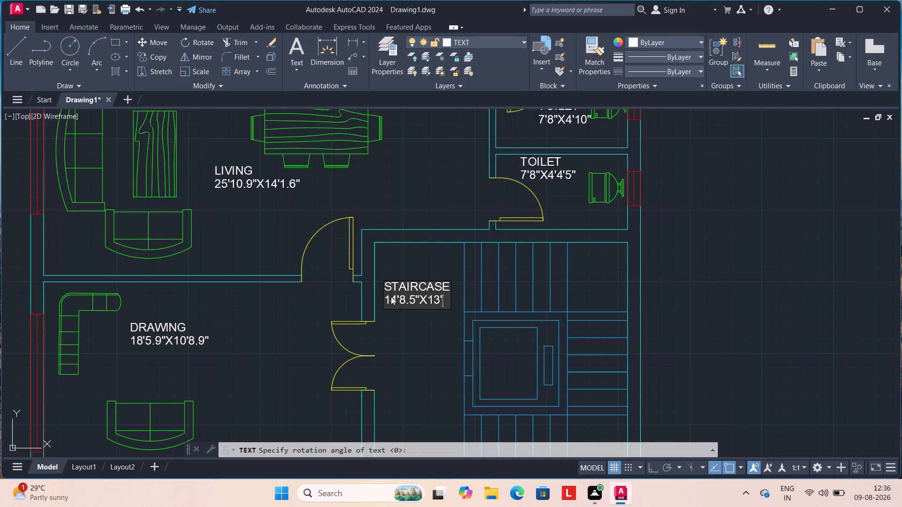
text(0.)
key(5)
key(shift+quotedbl)
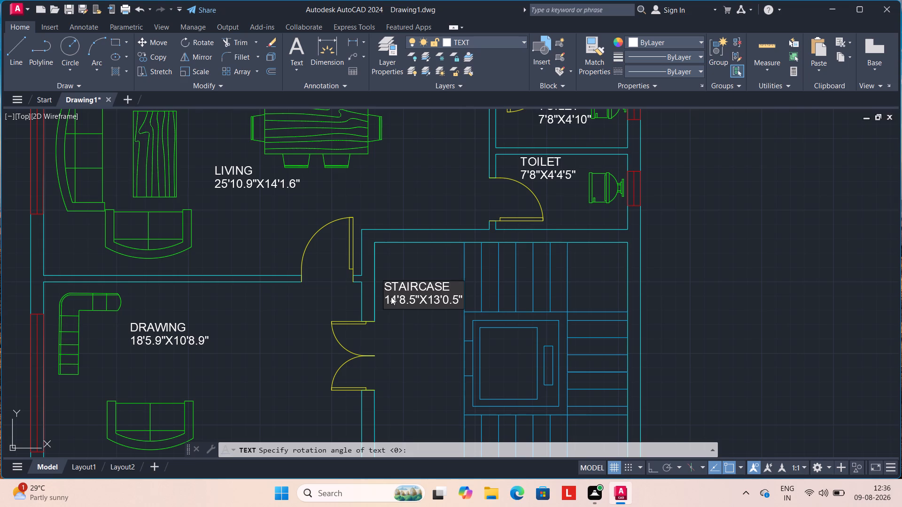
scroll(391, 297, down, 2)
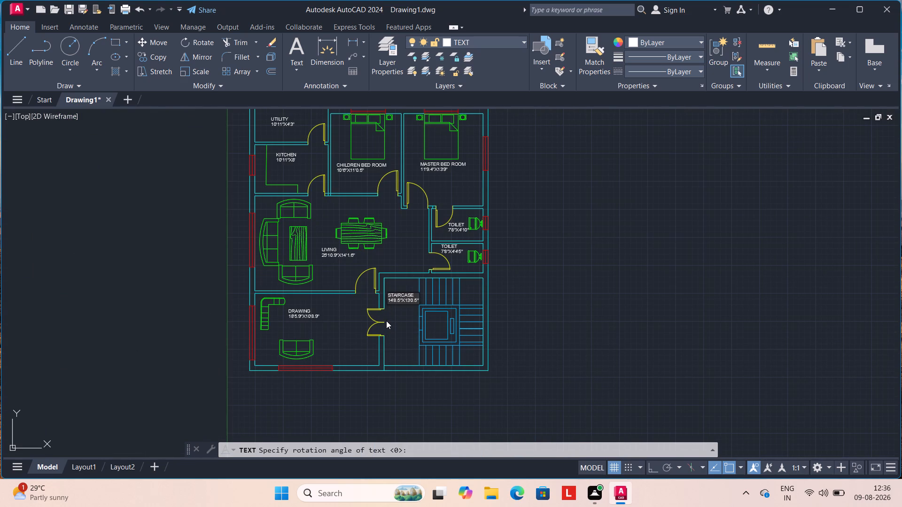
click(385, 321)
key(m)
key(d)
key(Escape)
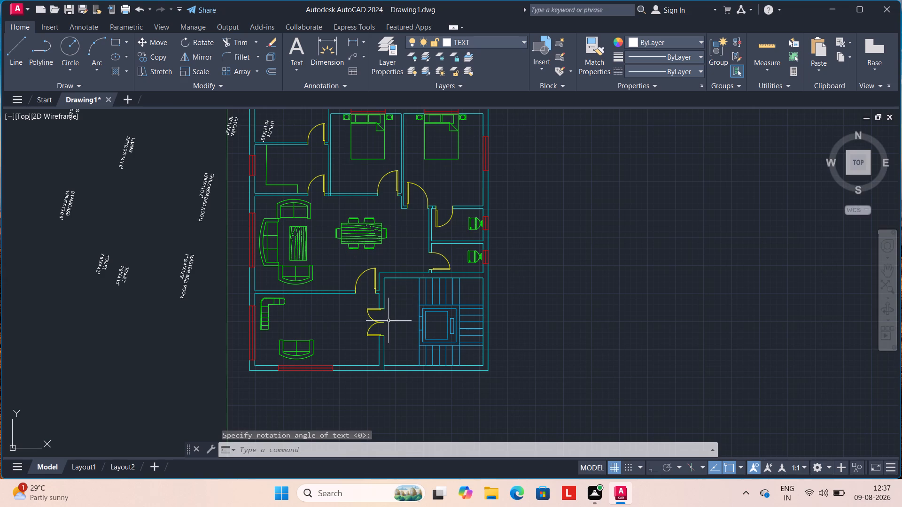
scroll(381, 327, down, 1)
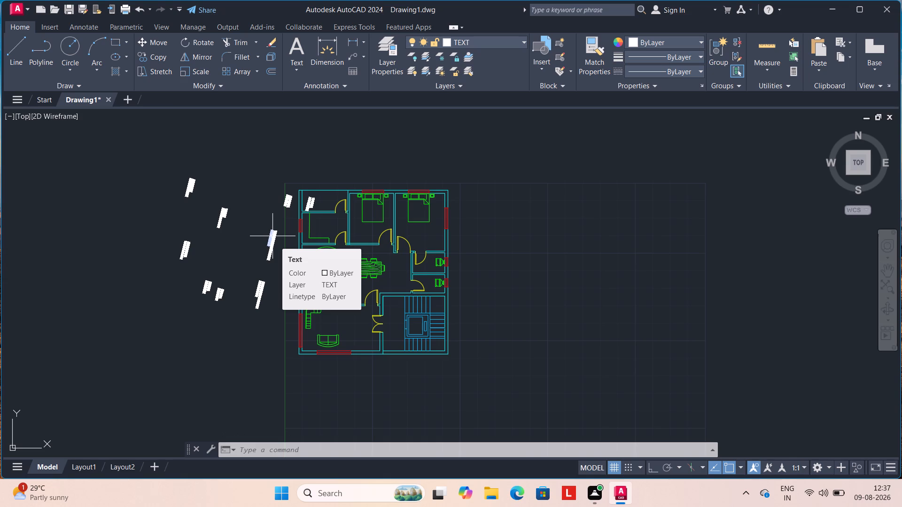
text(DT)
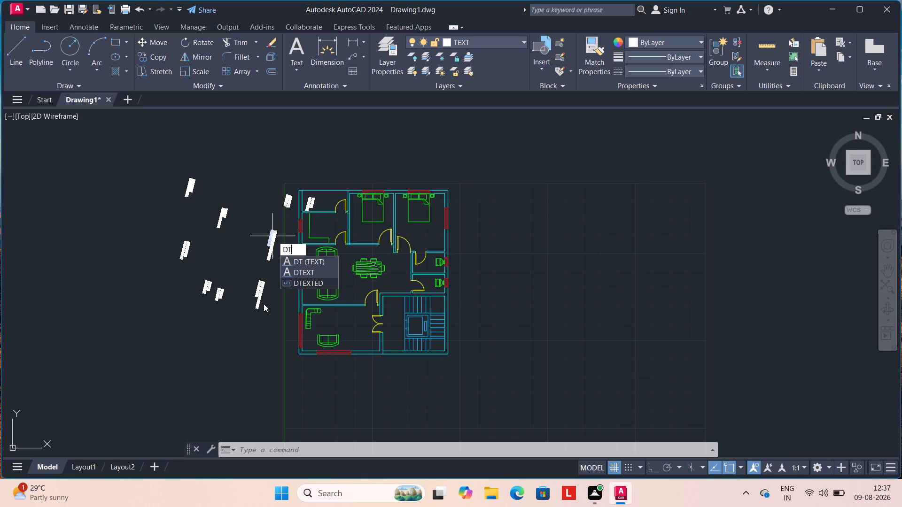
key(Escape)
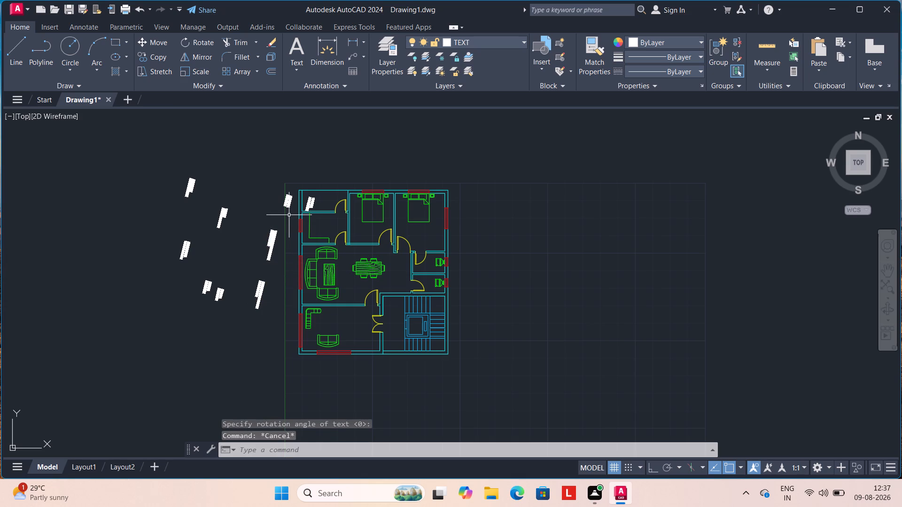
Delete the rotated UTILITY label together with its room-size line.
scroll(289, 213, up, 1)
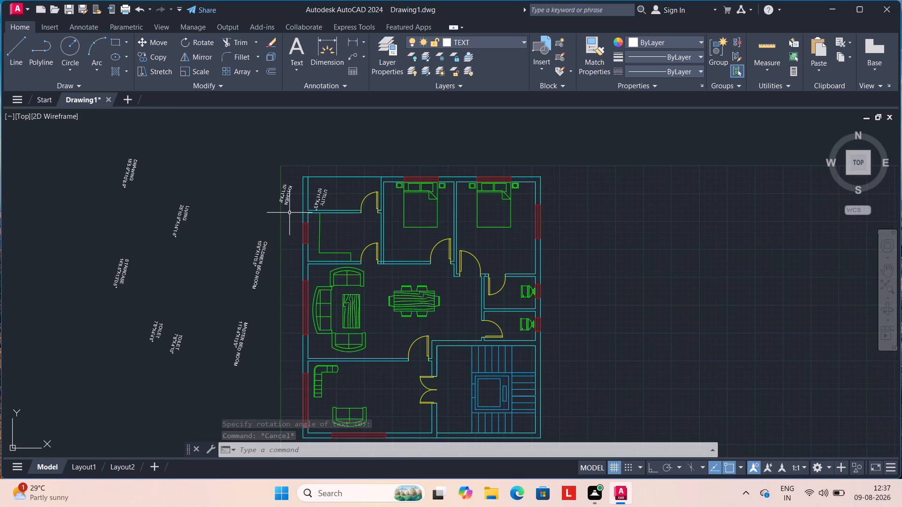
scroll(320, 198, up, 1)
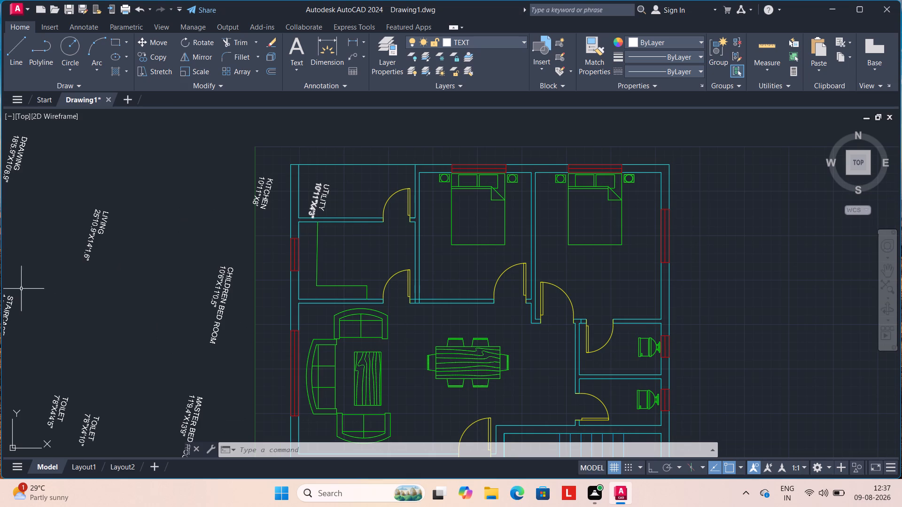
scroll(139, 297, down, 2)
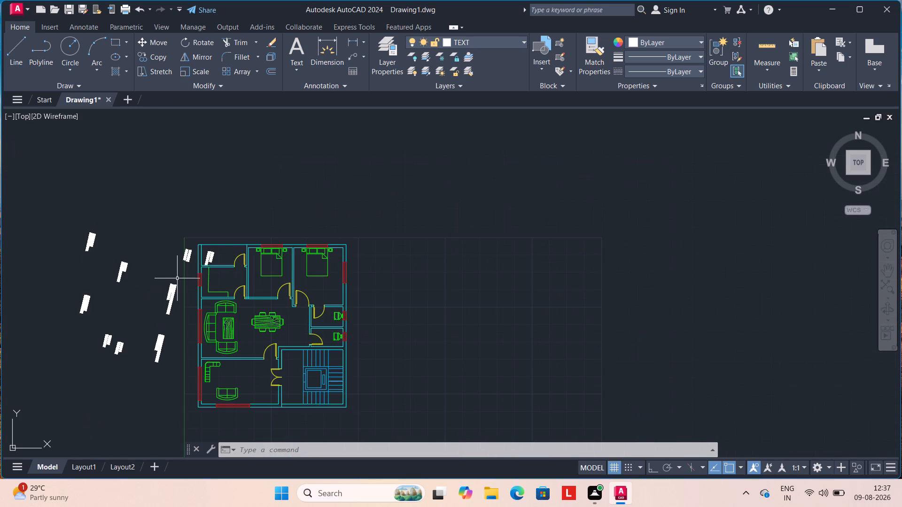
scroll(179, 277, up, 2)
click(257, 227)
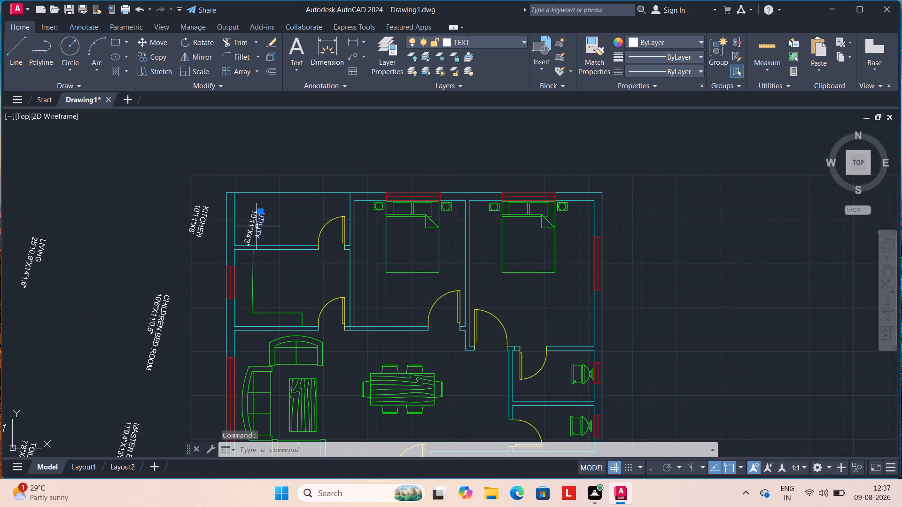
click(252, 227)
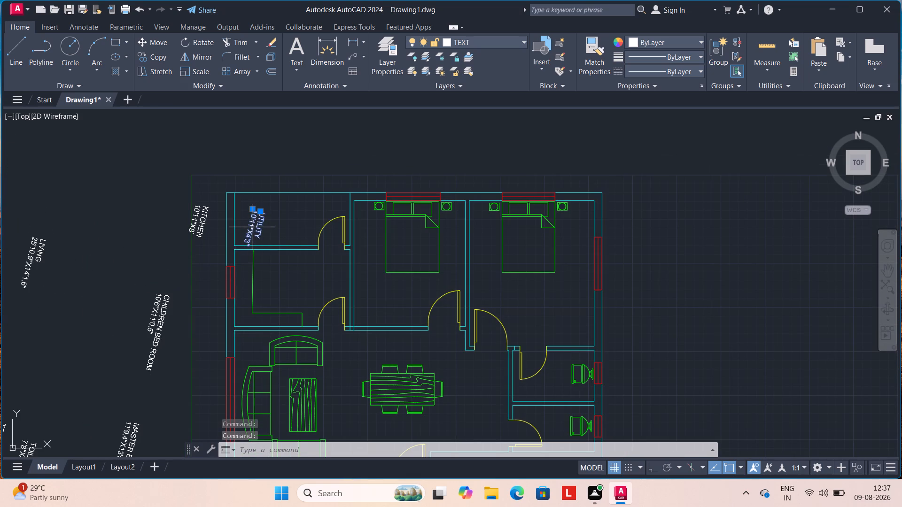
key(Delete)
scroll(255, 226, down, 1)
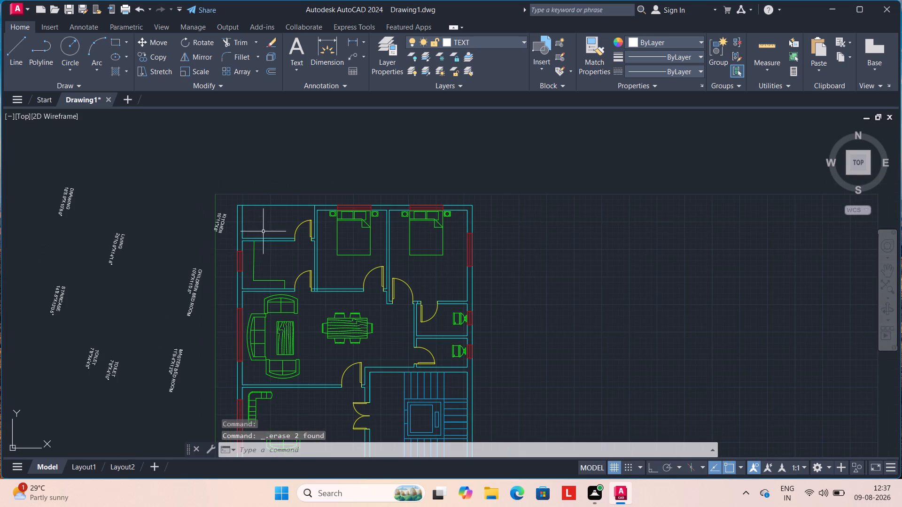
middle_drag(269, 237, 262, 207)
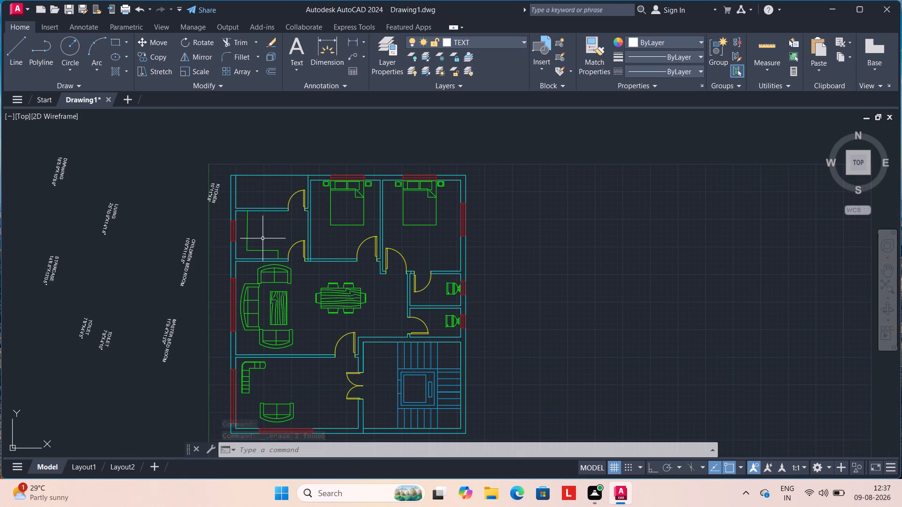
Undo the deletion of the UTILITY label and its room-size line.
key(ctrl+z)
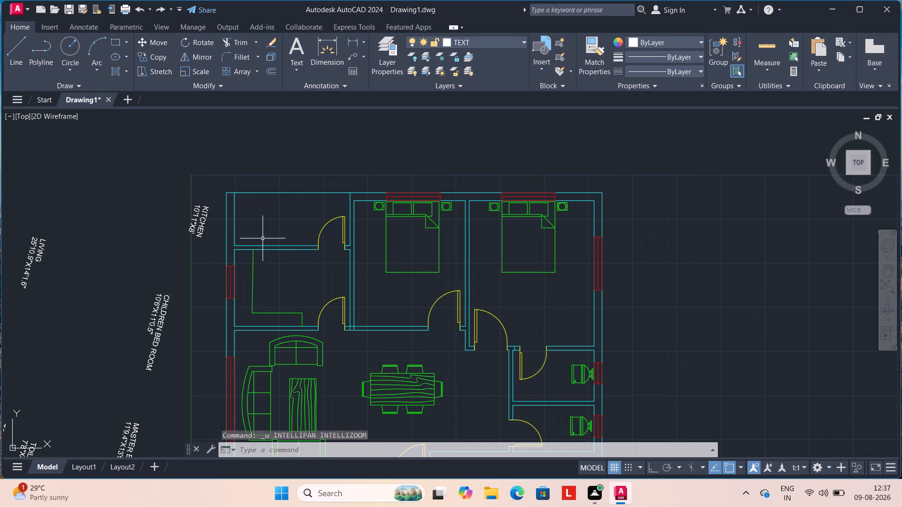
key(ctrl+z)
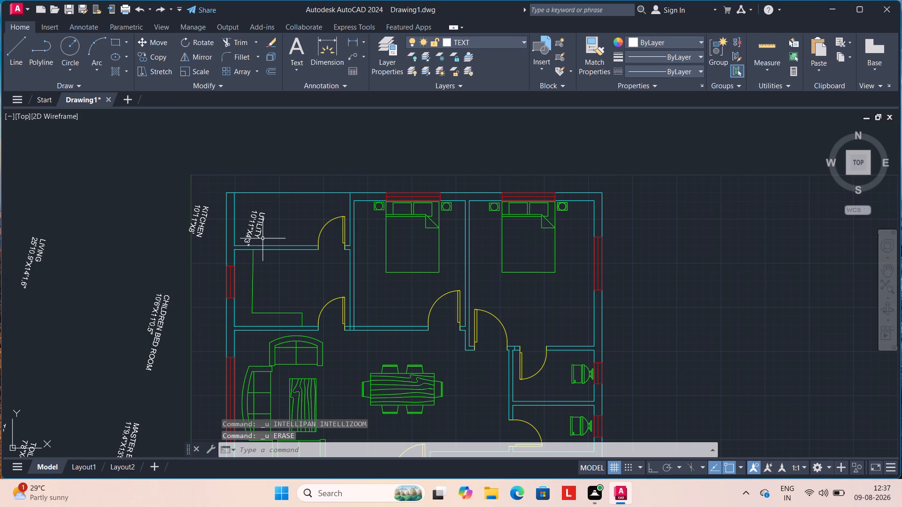
Undo the Text command that placed the rotated, displaced room labels.
key(ctrl+z)
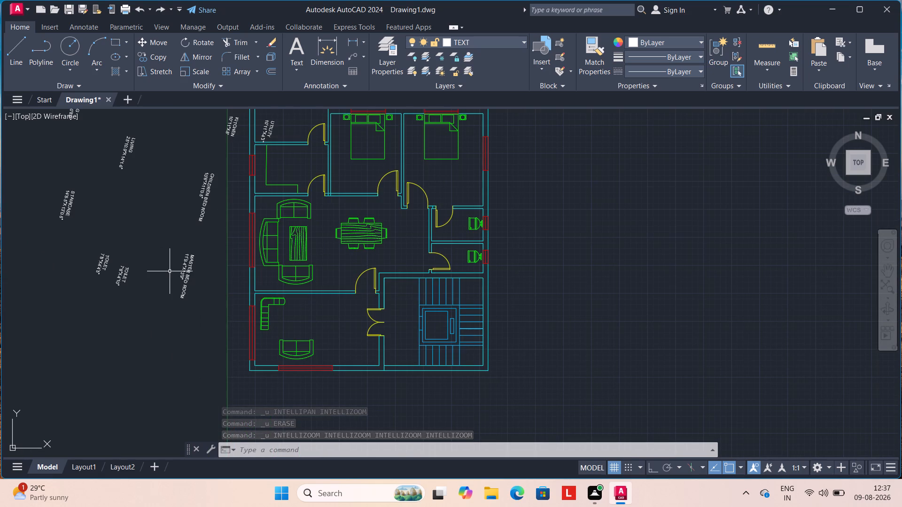
key(ctrl+z)
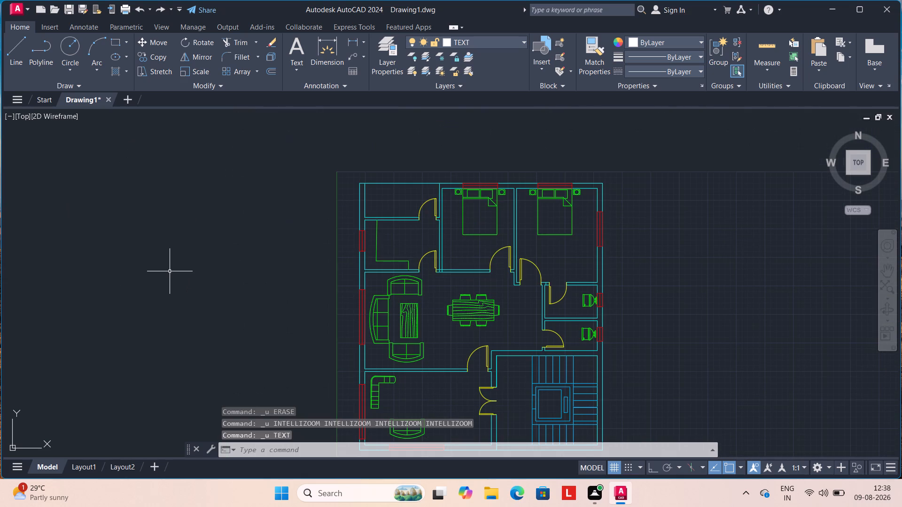
Start a single-line text in the small room at the plan's northwest corner, setting its height and rotation by points, and enter UT.
middle_drag(224, 296, 134, 220)
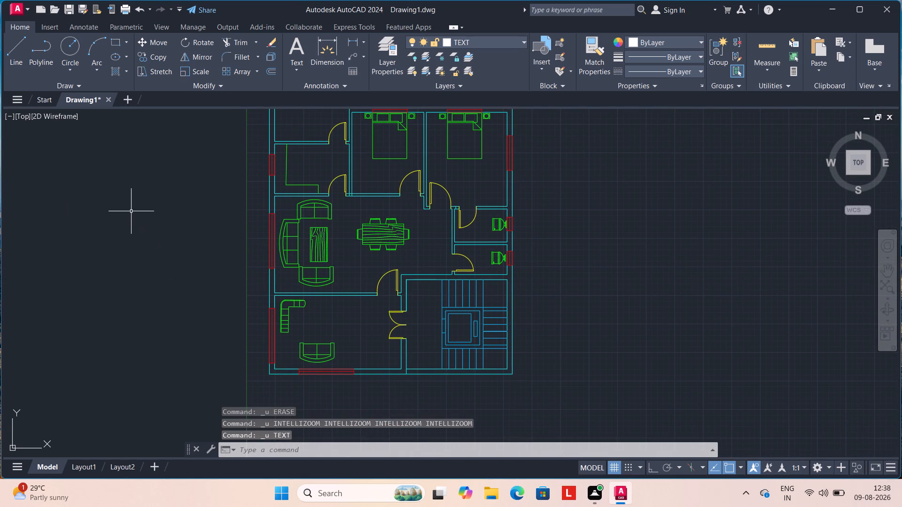
scroll(129, 214, down, 1)
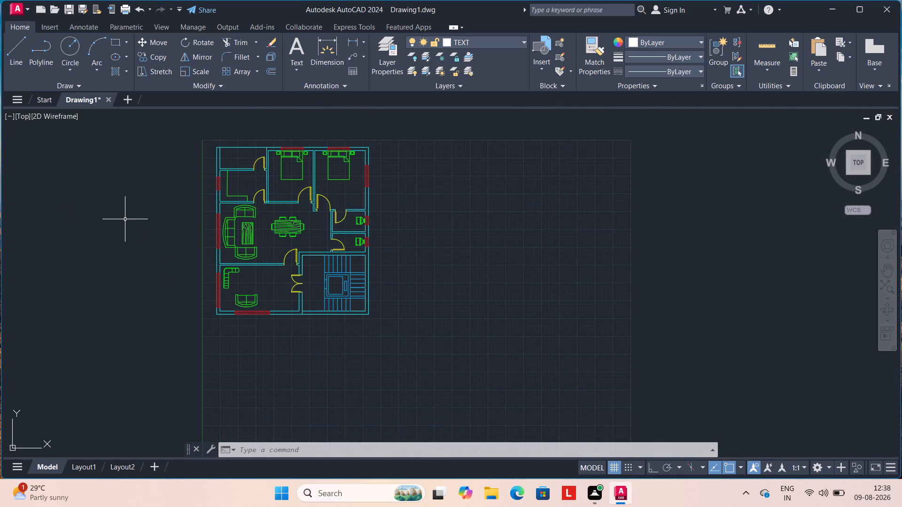
scroll(212, 160, up, 1)
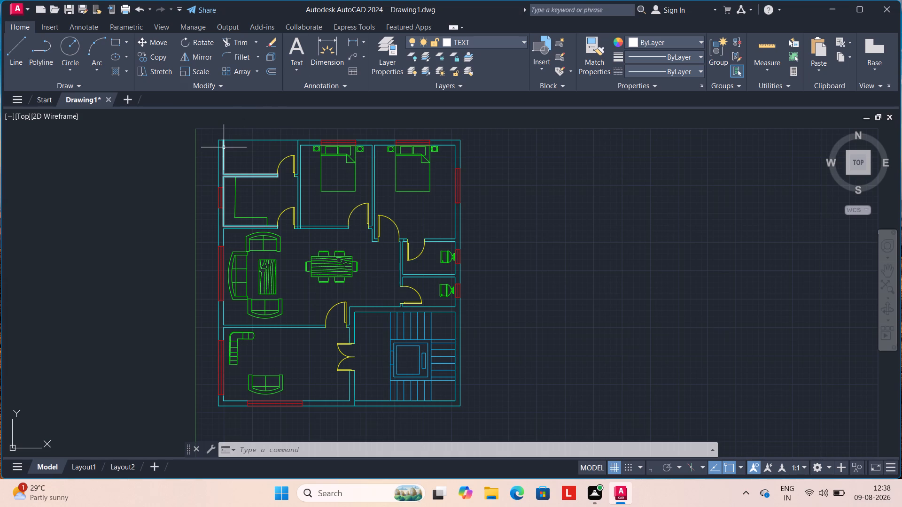
click(295, 69)
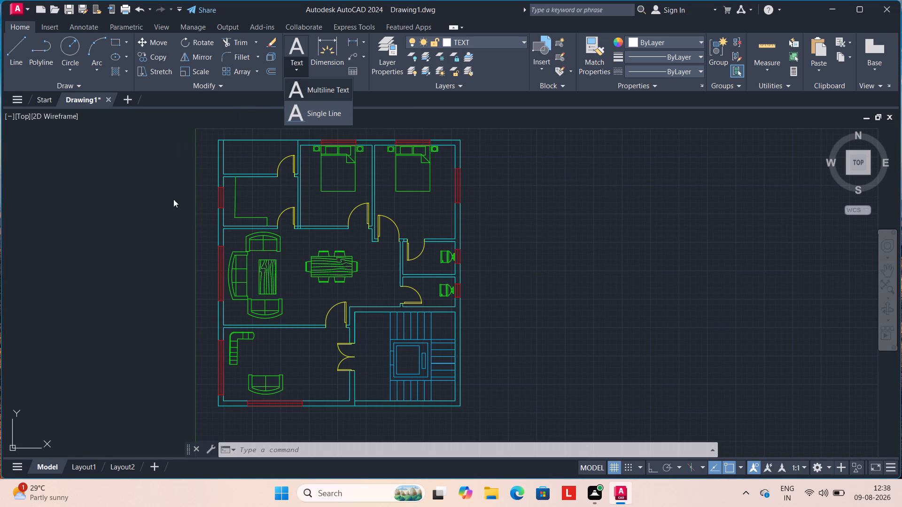
key(Escape)
key(d)
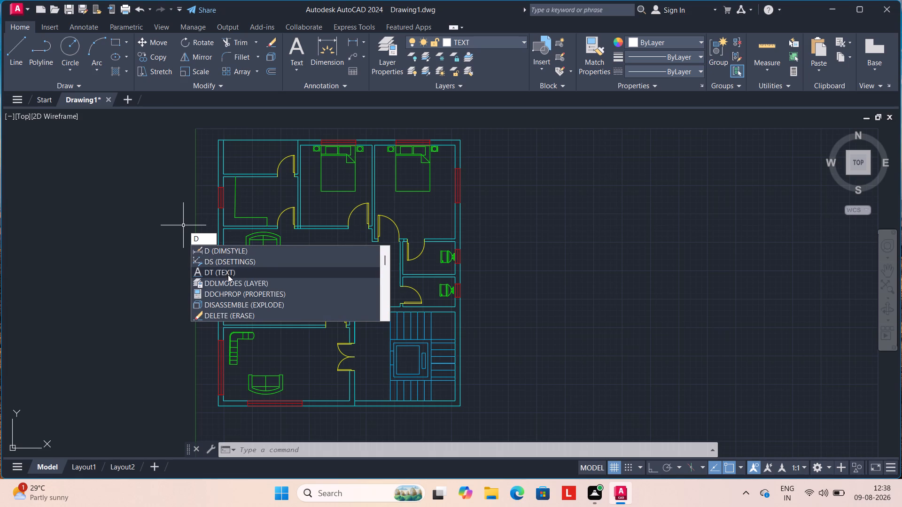
click(229, 272)
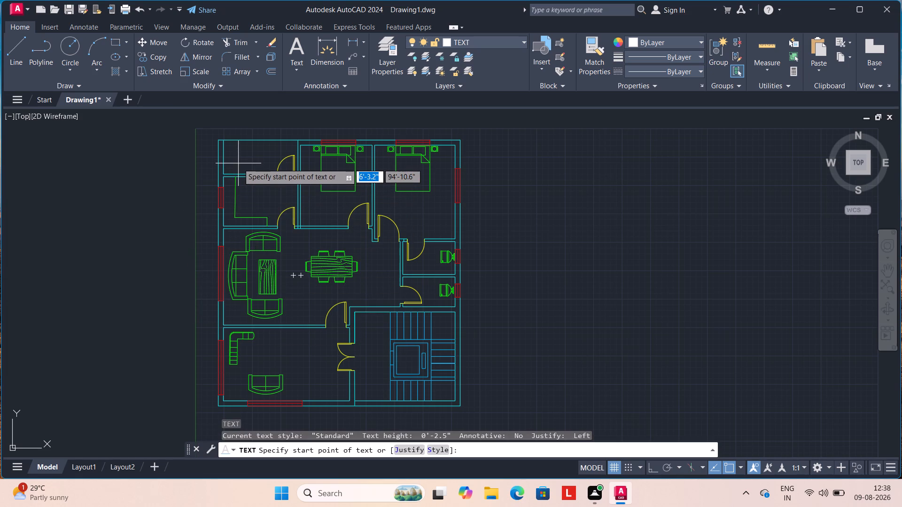
scroll(238, 163, up, 1)
double_click(229, 145)
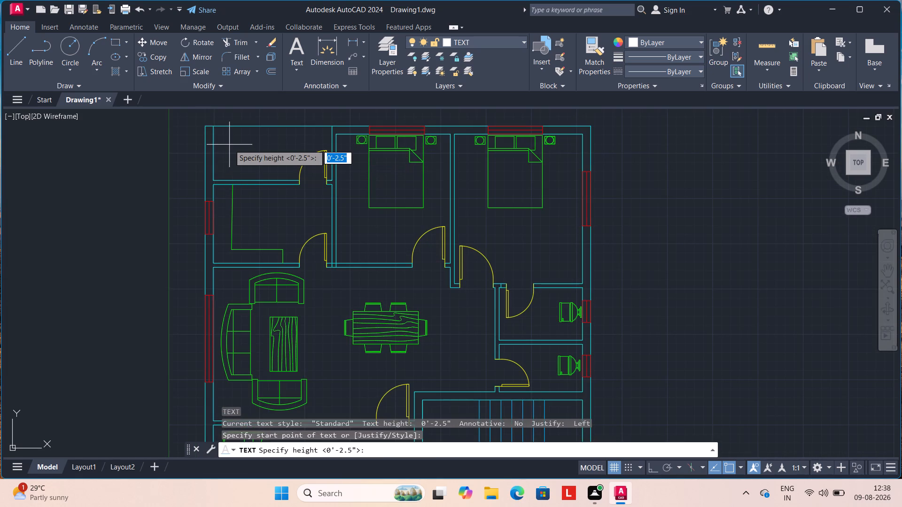
click(229, 146)
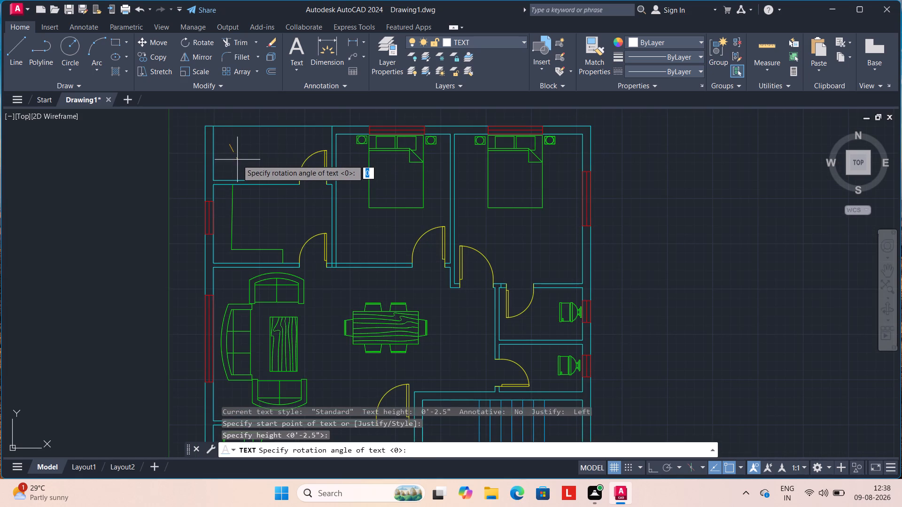
click(226, 147)
scroll(225, 136, up, 1)
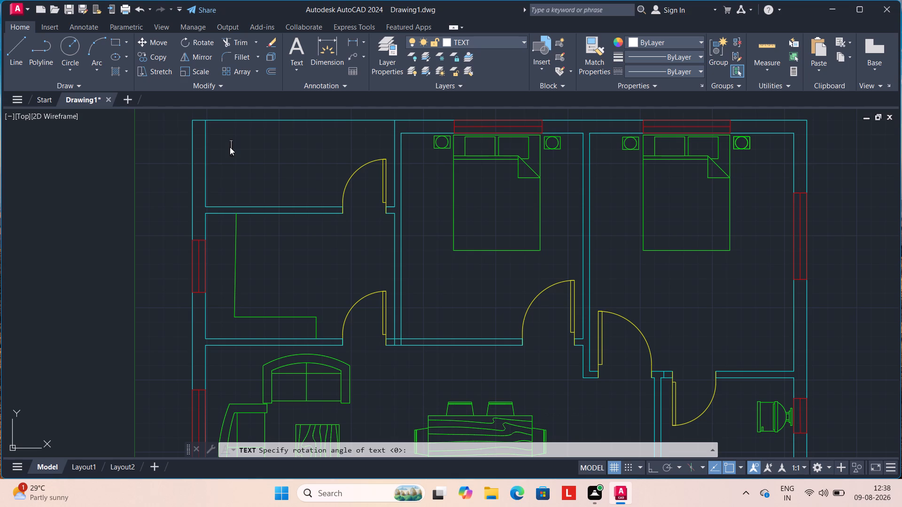
key(u)
key(t)
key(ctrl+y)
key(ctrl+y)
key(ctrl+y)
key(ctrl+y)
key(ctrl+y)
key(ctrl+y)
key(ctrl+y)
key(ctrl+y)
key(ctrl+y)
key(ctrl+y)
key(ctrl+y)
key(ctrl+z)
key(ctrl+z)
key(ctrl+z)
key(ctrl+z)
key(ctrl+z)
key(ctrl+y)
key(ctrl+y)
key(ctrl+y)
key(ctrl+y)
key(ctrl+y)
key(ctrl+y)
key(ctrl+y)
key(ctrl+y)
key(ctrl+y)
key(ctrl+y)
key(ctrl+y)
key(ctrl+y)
Complete the northwest room's label so that it reads UTILITY.
scroll(230, 147, down, 1)
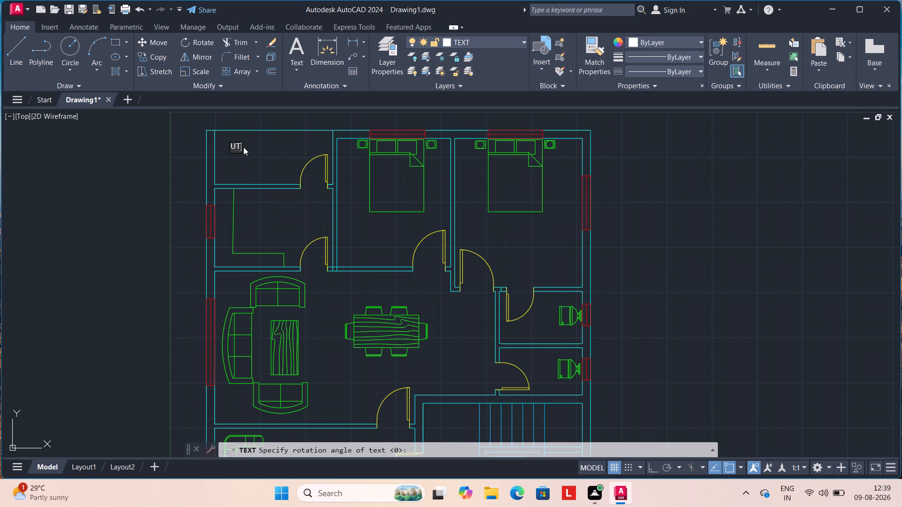
key(i)
text(LI)
text(TY)
Add the room size 10'11"X4'3" as a second line under the UTILITY label.
key(Return)
text(10')
text(11)
key(shift+quotedbl)
key(x)
text(4')
key(3)
key(shift+quotedbl)
Label the room directly south of the utility room KITCHEN, with the size 10'11"X8' on a second line.
click(251, 206)
text(KI)
key(t)
text(CHEN)
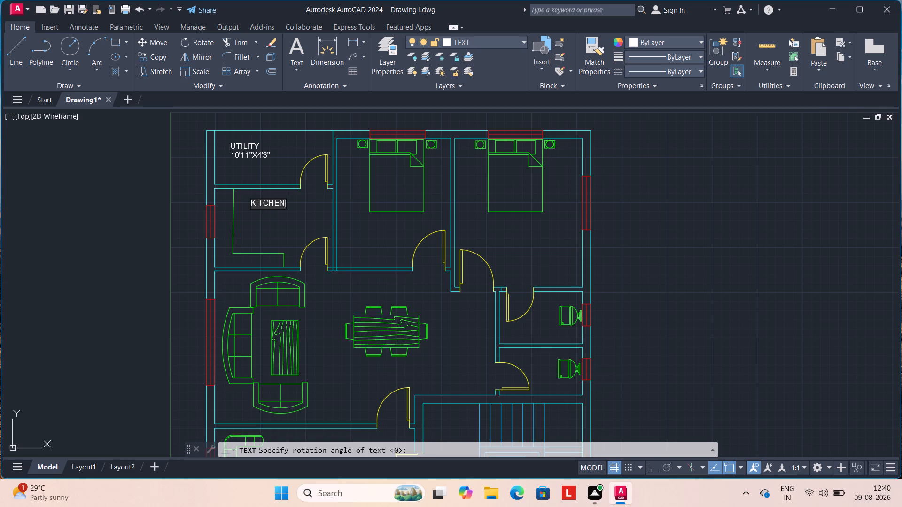
key(Return)
key(1)
text(0')
text(11)
key(shift+quotedbl)
key(z)
key(BackSpace)
key(x)
key(8)
key(apostrophe)
Start the label of the bedroom east of the kitchen, below its bed, with the word CHILDREN.
click(349, 224)
text(CH)
text(IL)
key(d)
key(r)
text(EN)
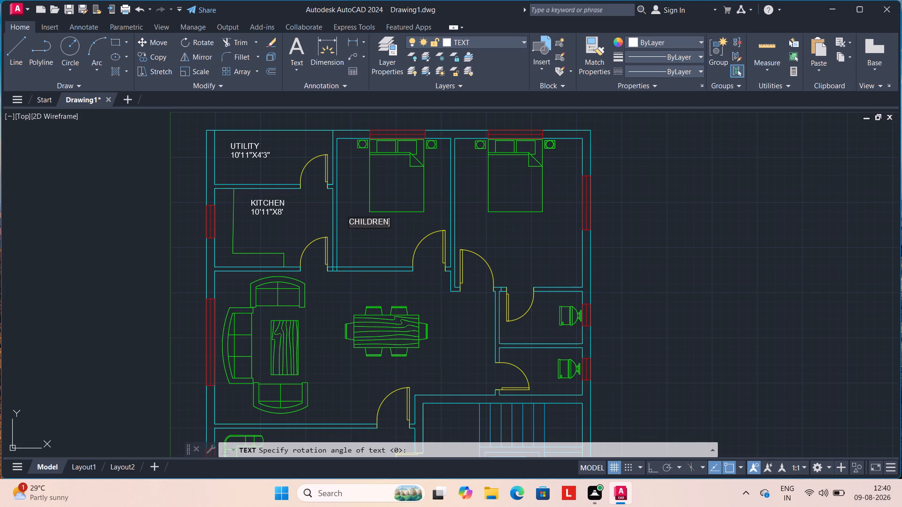
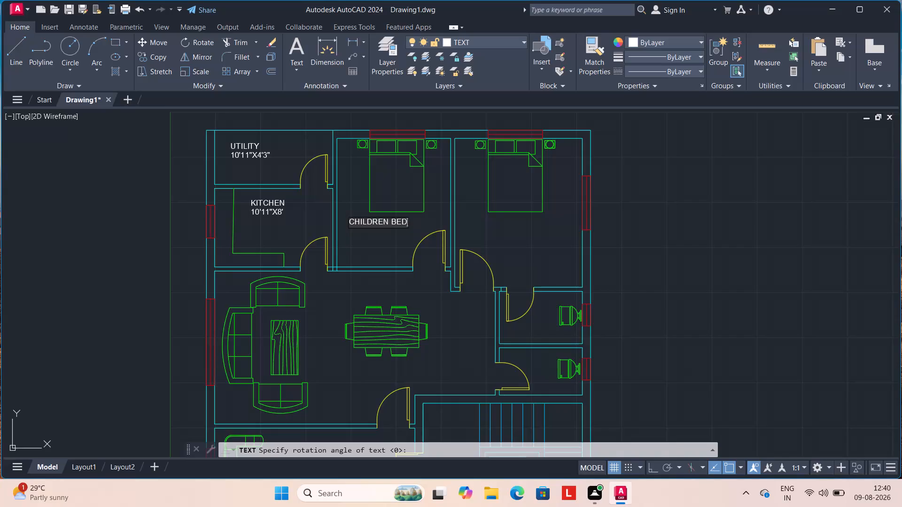
Complete the bedroom label east of the kitchen as CHILDREN BED ROOM, with the size 10'6"X11'0.5" on a second line.
key(space)
key(r)
text(OOM)
key(Return)
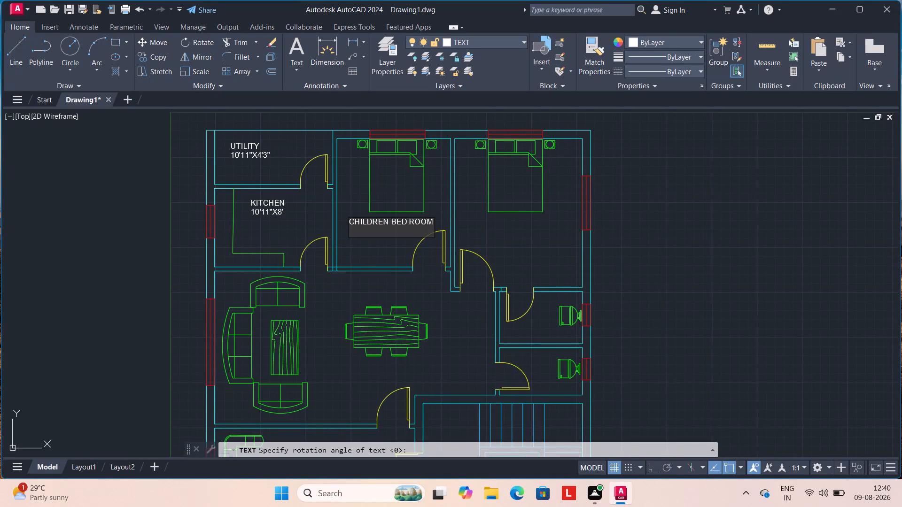
text(10)
key(apostrophe)
text(6")
key(x)
key(1)
key(1)
key(apostrophe)
text(0.5)
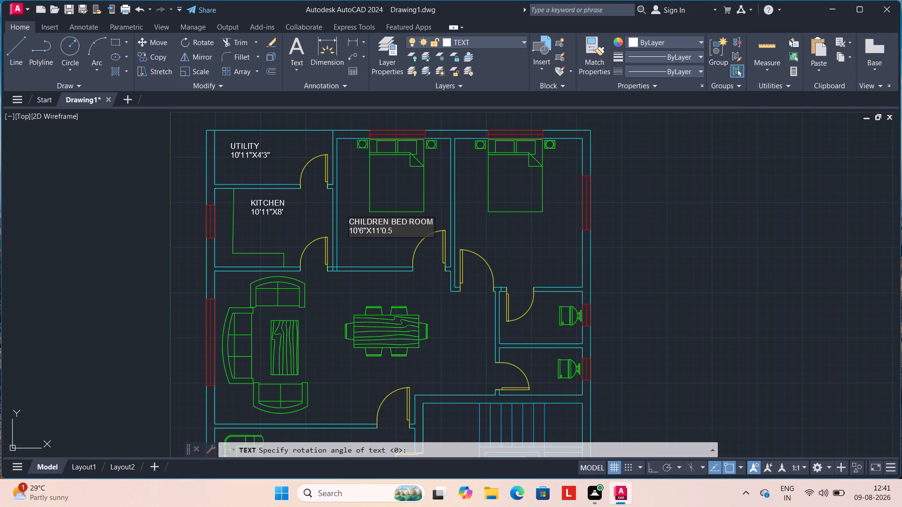
key(shift+quotedbl)
Label the northeast bedroom MASTER BED ROOM below its bed, with the size 11'9.4X13'9" on a second line.
click(470, 223)
text(MASTER)
key(space)
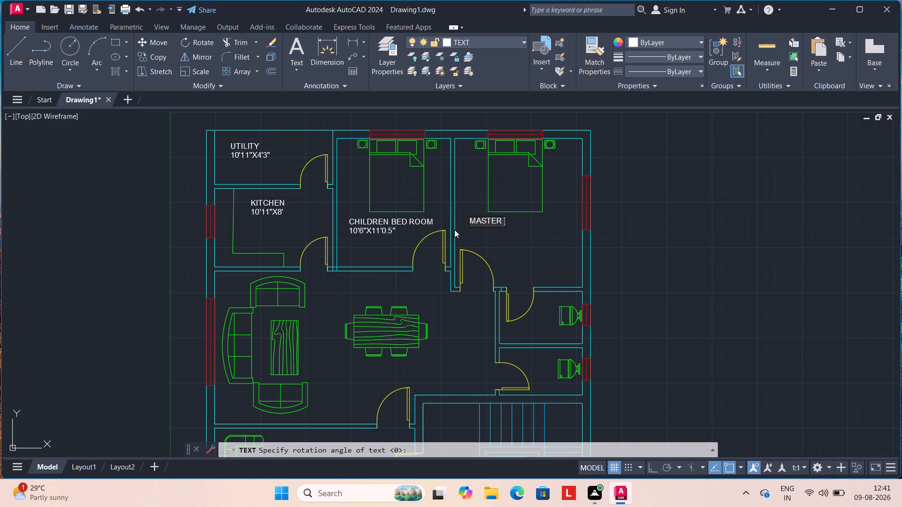
text(BED ROOM)
key(Return)
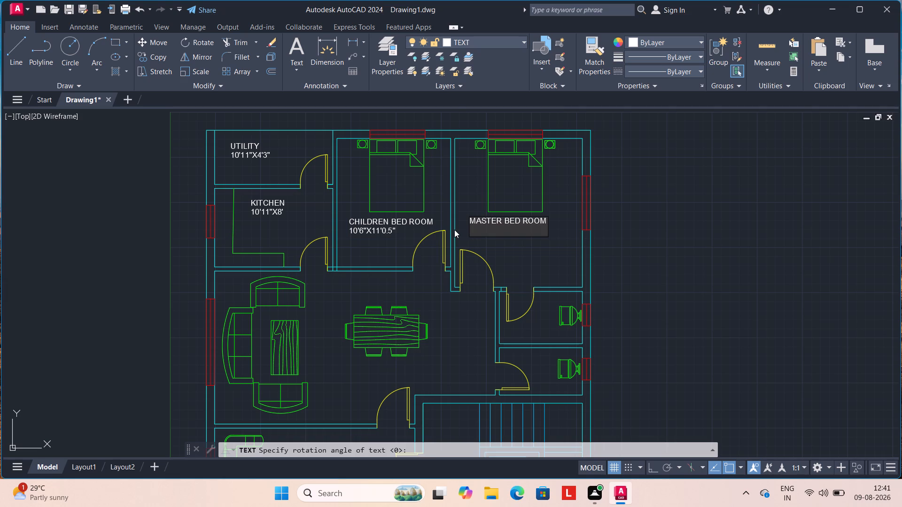
text(11)
key(apostrophe)
text(9.)
key(4)
key(x)
text(13)
key(apostrophe)
text(9")
Label the large room LIVING between the sofa set and the dining table, with the size 25'10.9"X14'1.6" on a second line.
click(323, 369)
text(LIV)
key(i)
text(NG)
key(Return)
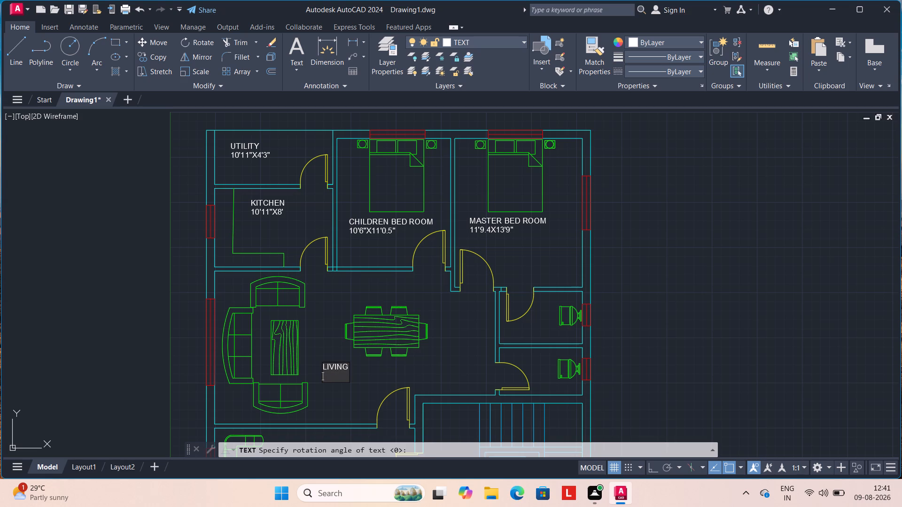
text(25)
key(apostrophe)
text(10)
text(.9")
key(x)
text(14)
key(apostrophe)
key(1)
key(period)
key(6)
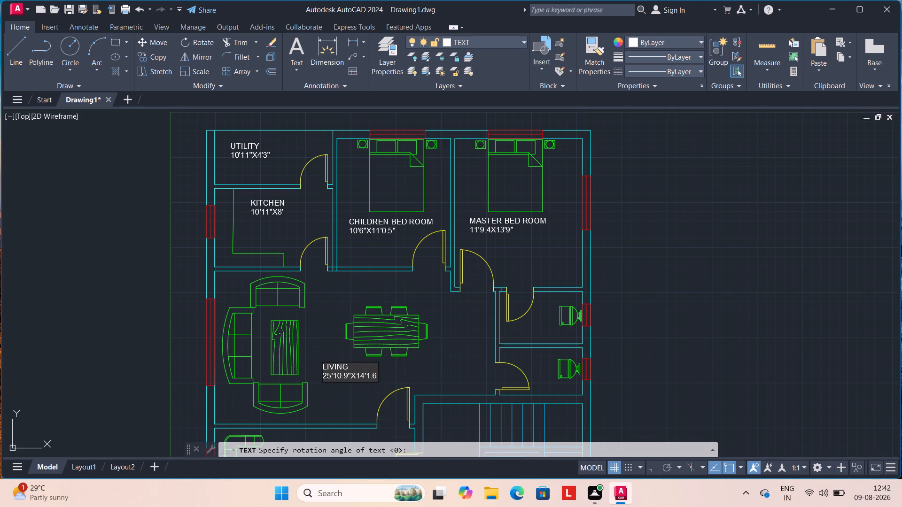
key(shift+quotedbl)
Label the upper small room south of the master bedroom TOILET beside its door, with the size 7'8"X4'10" on a second line.
click(514, 323)
click(513, 328)
text(TOIL)
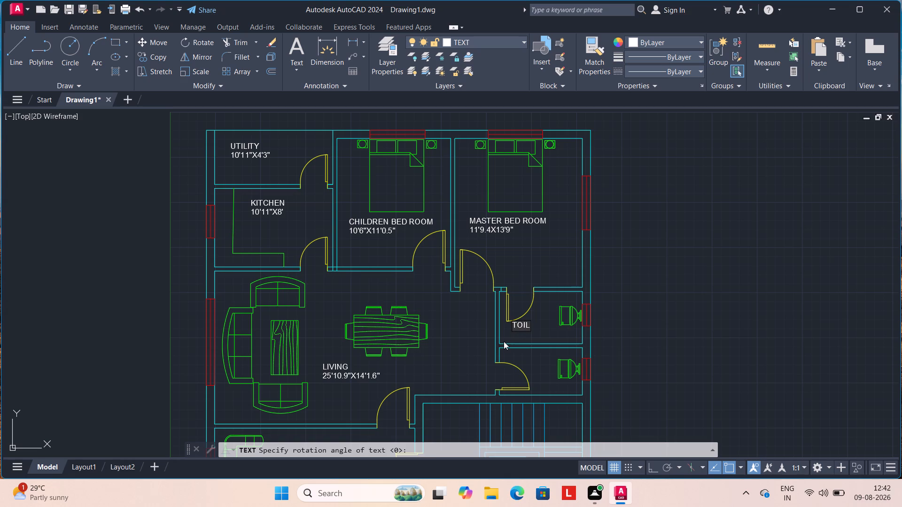
text(ET)
key(Return)
key(7)
key(apostrophe)
text(8")
key(x)
text(4')
text(10")
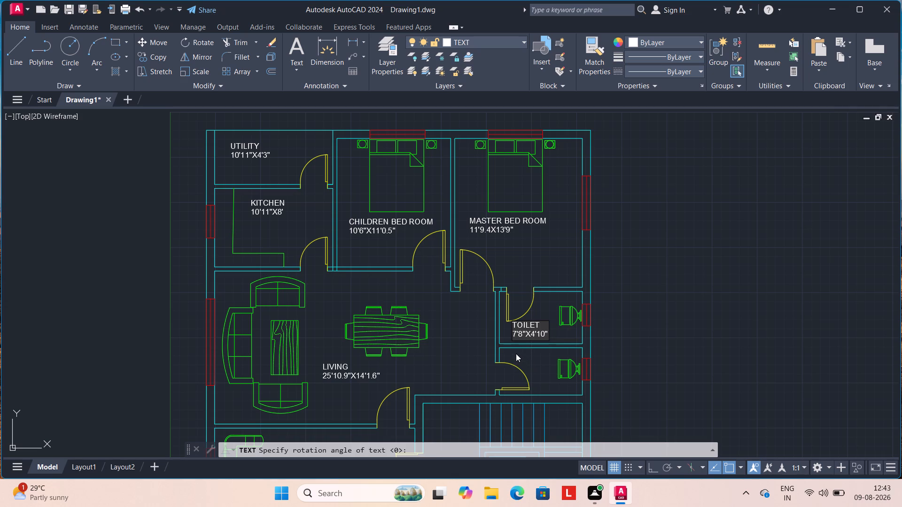
Label the lower small room, directly south of the first toilet, TOILET, with the size 7'8"X4.5" on a second line.
click(516, 352)
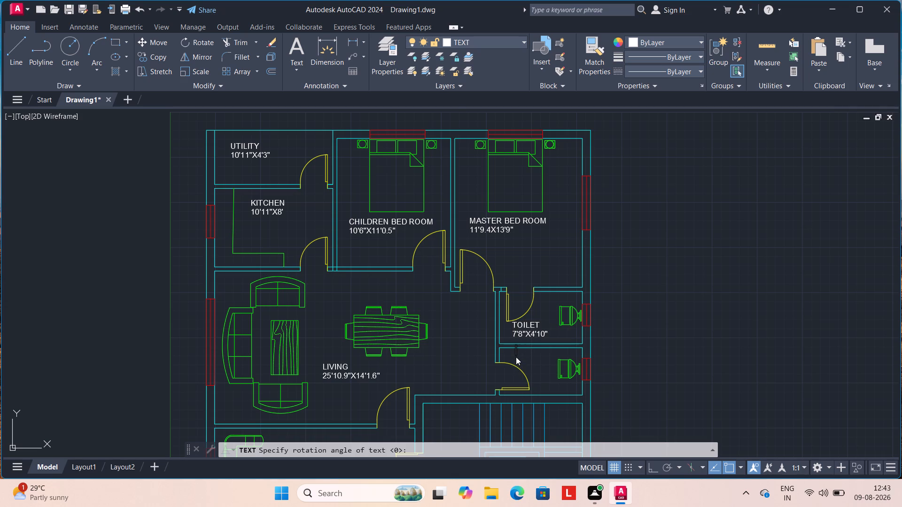
click(516, 357)
key(t)
text(OILET)
key(Return)
key(7)
key(period)
key(BackSpace)
key(apostrophe)
key(8)
key(shift+quotedbl)
key(x)
text(4.5)
key(shift+quotedbl)
Label the southwest room DRAWING east of its L-shaped sofa, with the size 18'5.9"X10'8.9" on a second line.
middle_drag(461, 372, 461, 369)
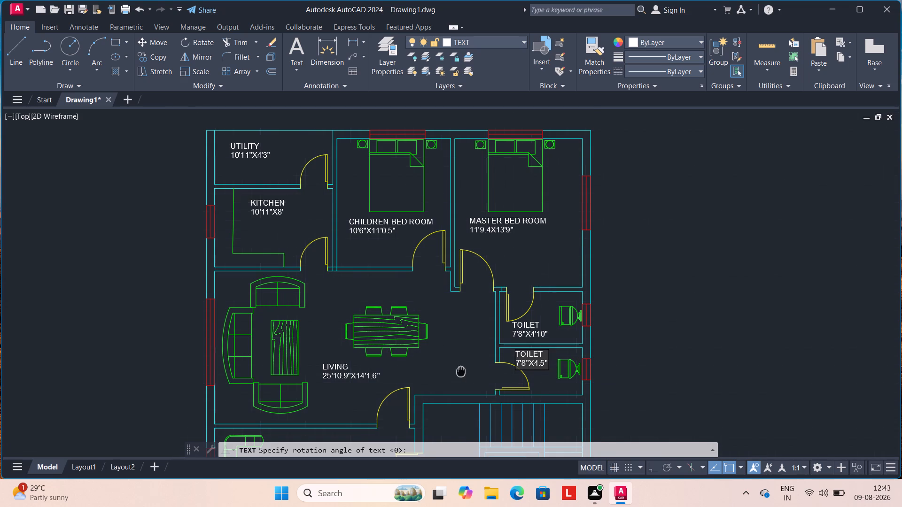
middle_drag(461, 369, 457, 208)
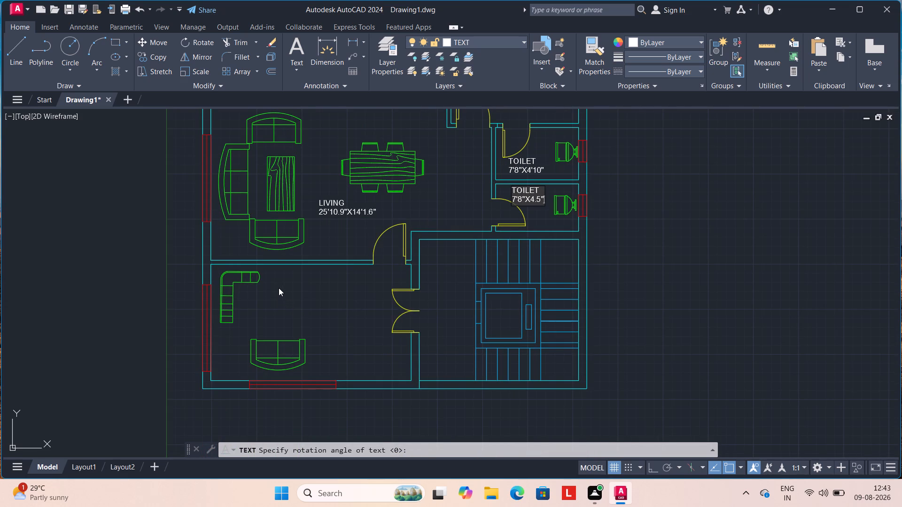
click(279, 288)
text(DR)
key(a)
key(w)
text(ING)
key(Return)
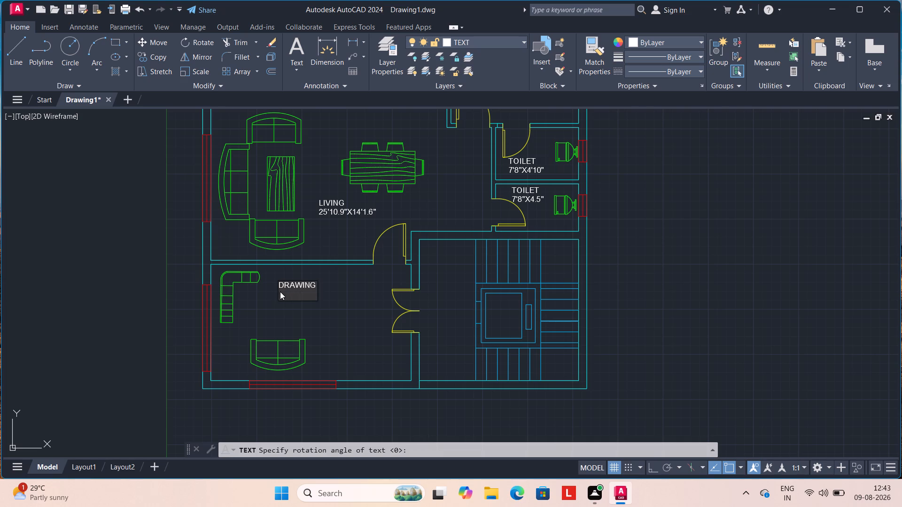
key(1)
key(8)
key(apostrophe)
text(5.)
key(9)
text("X)
key(1)
text(0')
text(8,)
key(BackSpace)
text(.9)
key(shift+quotedbl)
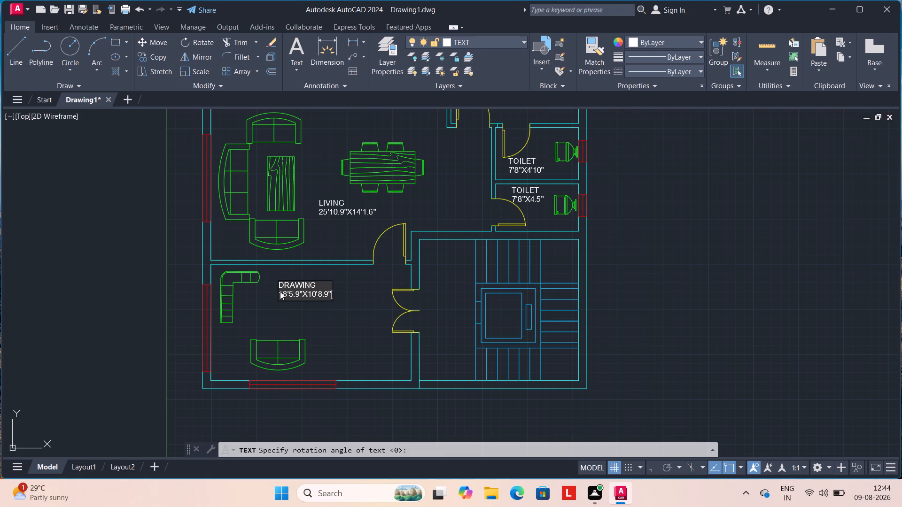
Label the southeast room STAIRCASE between the double door and the stair flights, with the size 14'8.5"X13'0.5" on a second line.
click(424, 294)
text(ST)
text(AI)
key(r)
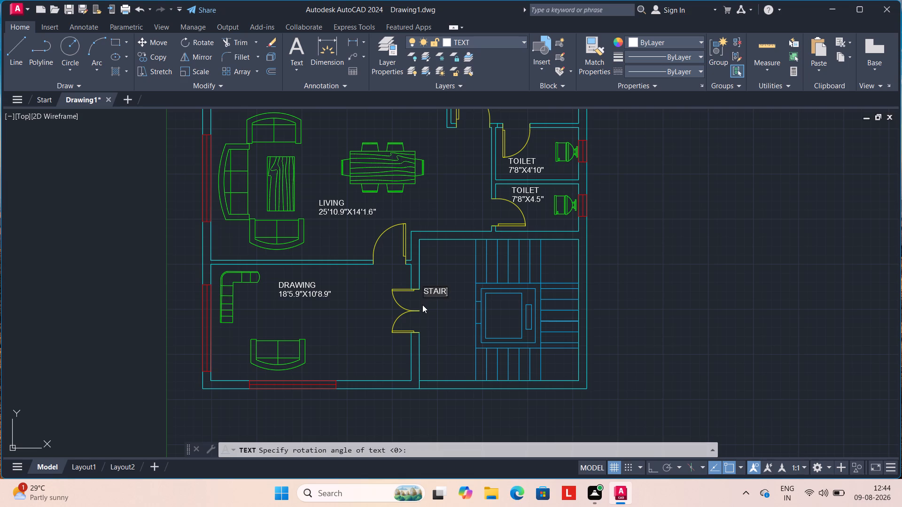
text(CASW)
key(BackSpace)
key(e)
key(Return)
key(1)
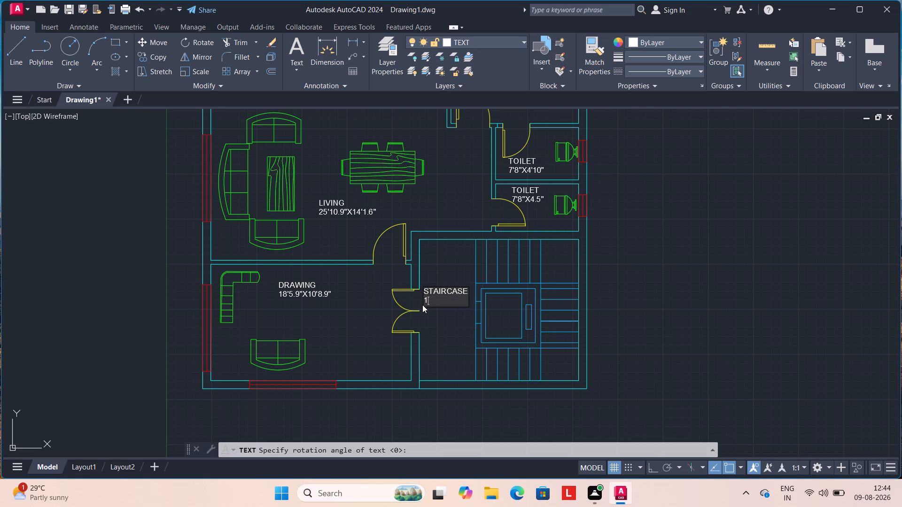
key(4)
key(apostrophe)
text(8.5)
key(shift+quotedbl)
key(x)
key(1)
key(3)
key(apostrophe)
text(0.5)
key(shift+quotedbl)
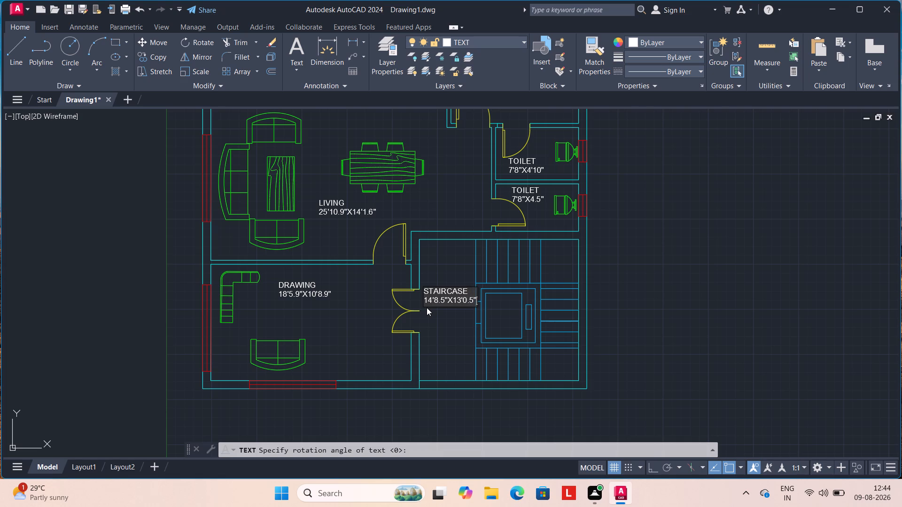
scroll(427, 307, down, 1)
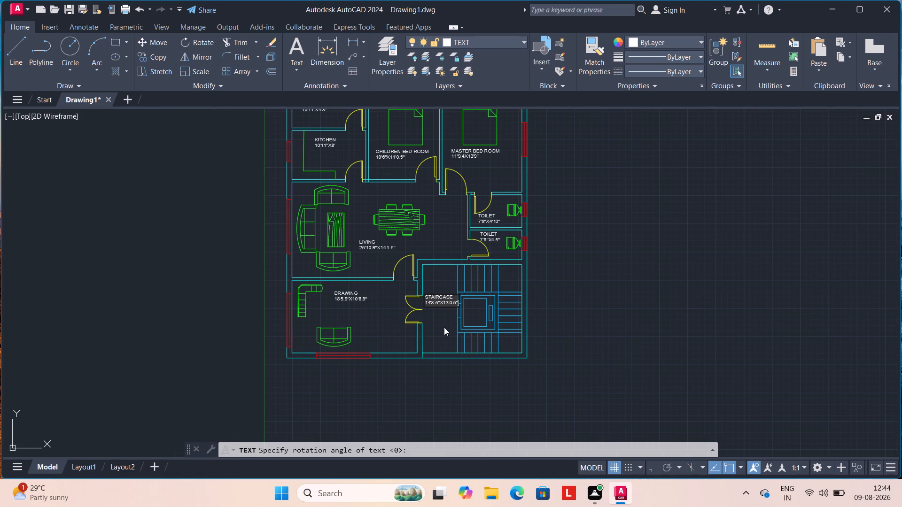
click(440, 327)
Label the door between utility and kitchen and the door between kitchen and living room D2, each at its opening.
click(435, 230)
scroll(435, 230, down, 1)
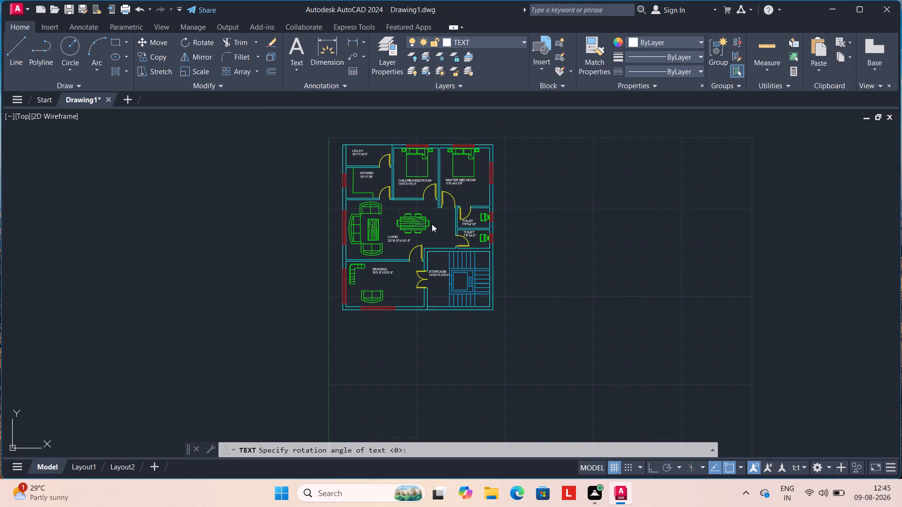
scroll(388, 182, up, 1)
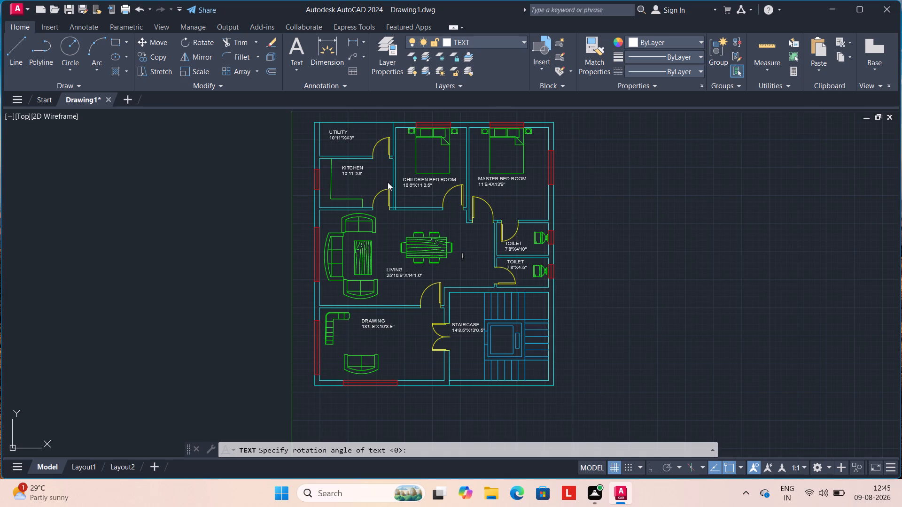
middle_drag(378, 177, 367, 212)
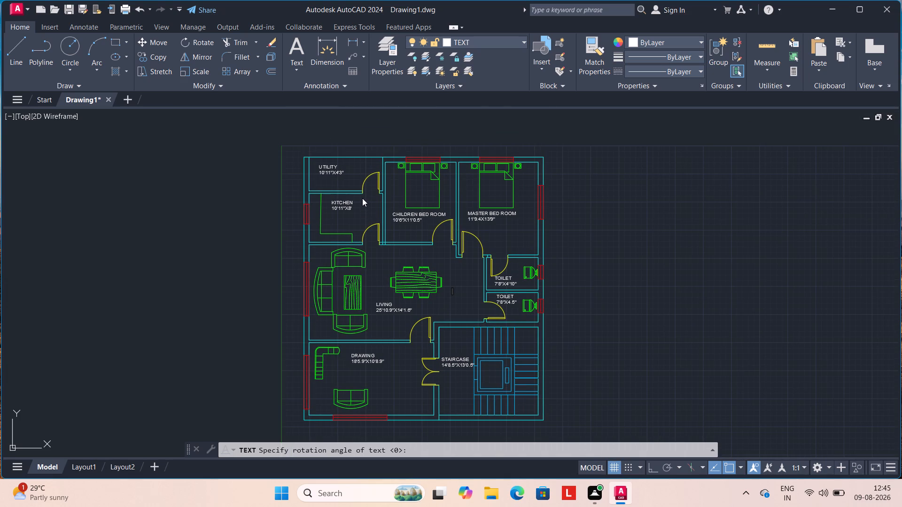
click(365, 194)
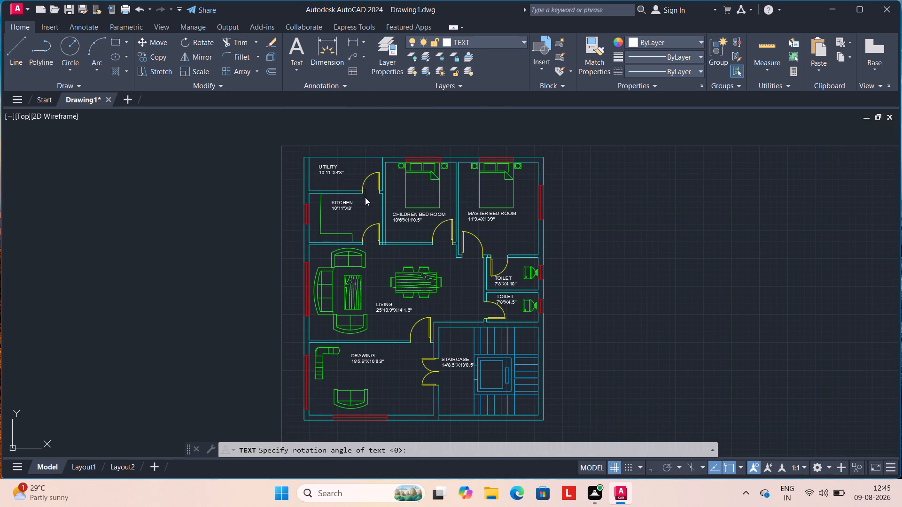
click(365, 197)
key(d)
key(2)
click(367, 242)
text(D2)
Label the children bedroom door and the master bedroom door D1, each at its opening.
click(438, 242)
text(D1)
click(469, 254)
text(D1)
Label the upper toilet's door D2, just above its opening in the master bedroom.
click(495, 254)
text(D2)
Label the door between the living room and the drawing room D1 at its opening.
click(417, 339)
key(d)
key(1)
Start a text label on the living room side of the lower toilet's door.
click(475, 307)
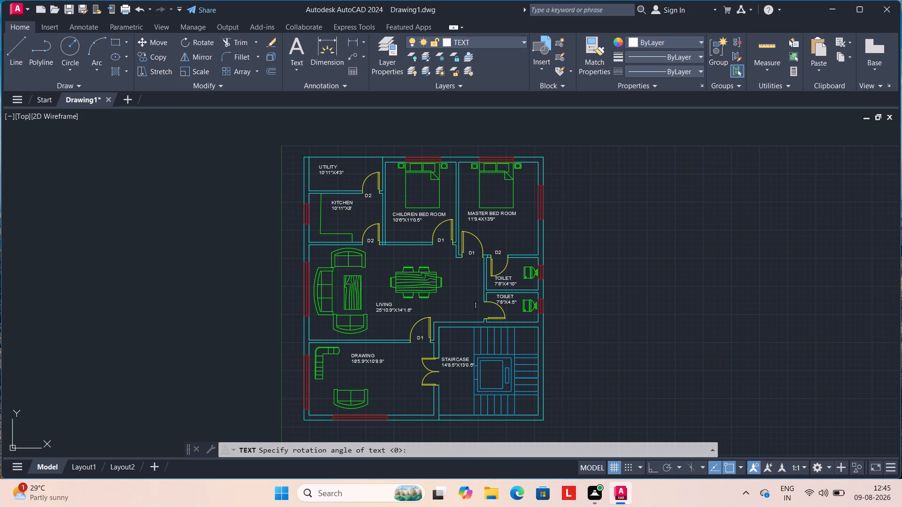
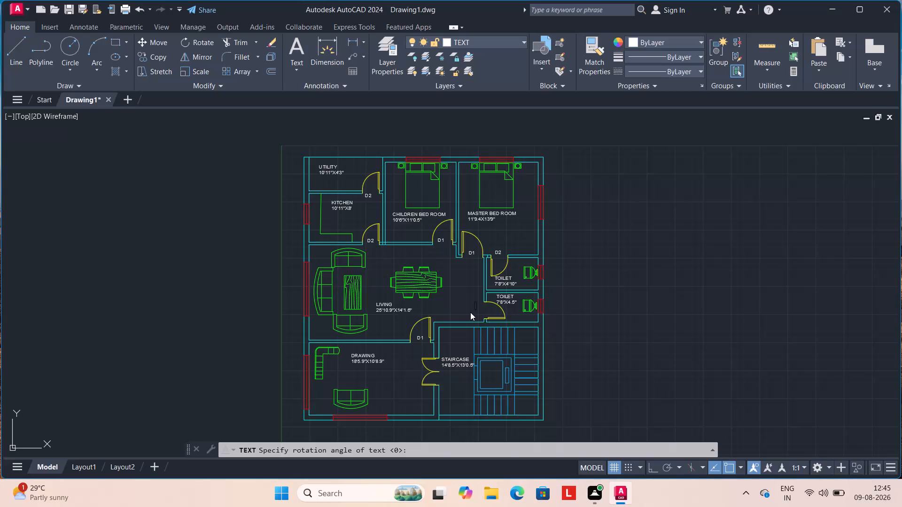
Label the lower toilet's door D2 and the double door between the drawing room and staircase MD.
text(D2)
click(442, 373)
text(MD)
Label the children bedroom window and both master bedroom windows W2, each just outside the wall.
click(414, 148)
click(414, 152)
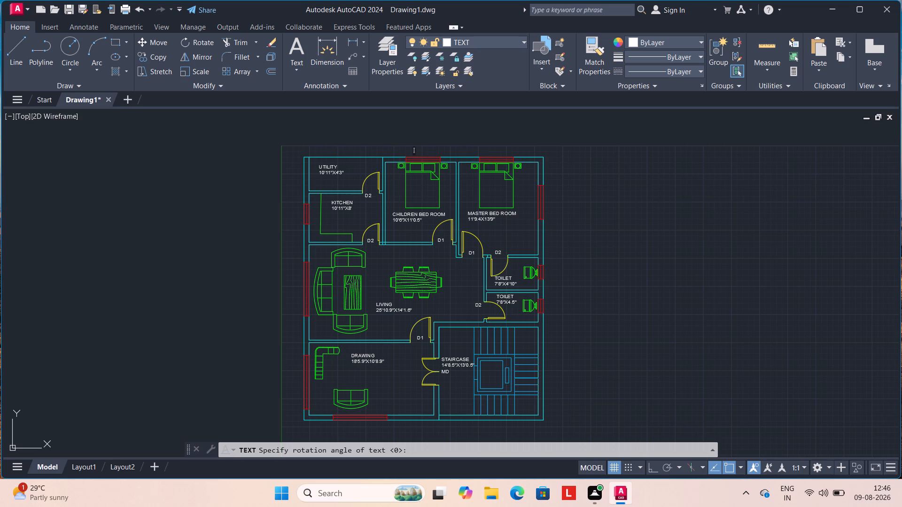
text(W2)
click(485, 147)
click(485, 151)
text(W2)
click(547, 200)
text(W2)
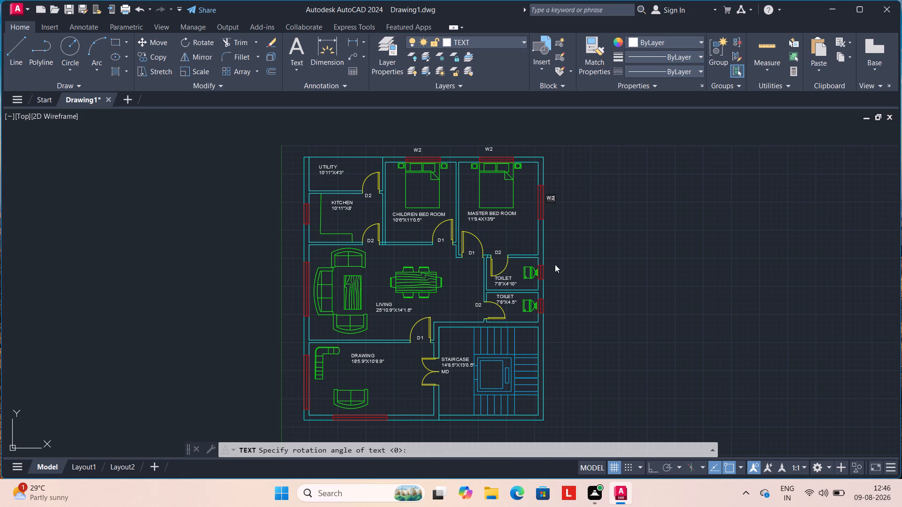
Label the ventilators of the upper and lower toilets V1, just outside the exterior wall.
click(547, 271)
key(v)
key(1)
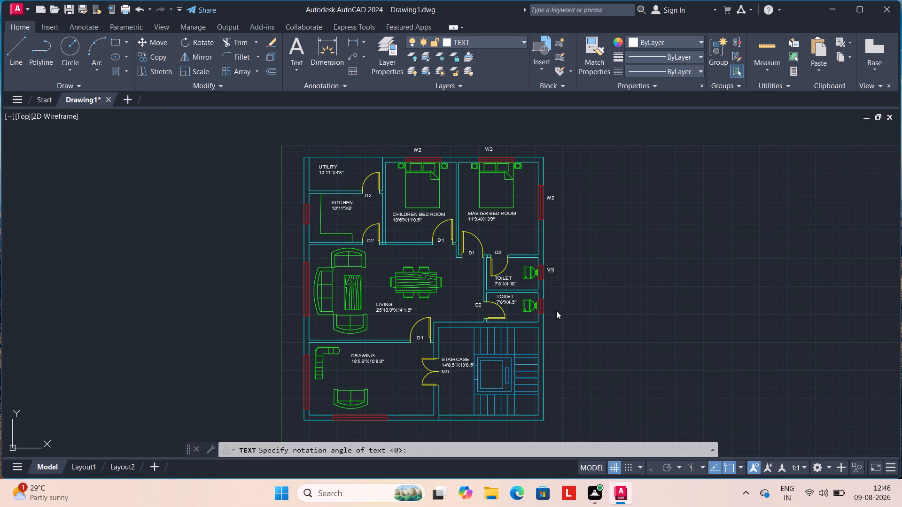
click(547, 304)
text(V1)
Label the kitchen window KW, just outside the exterior wall.
click(295, 211)
text(KW)
Label the living room window and both drawing room windows W1, each just outside the exterior wall.
click(294, 285)
text(W1)
click(295, 372)
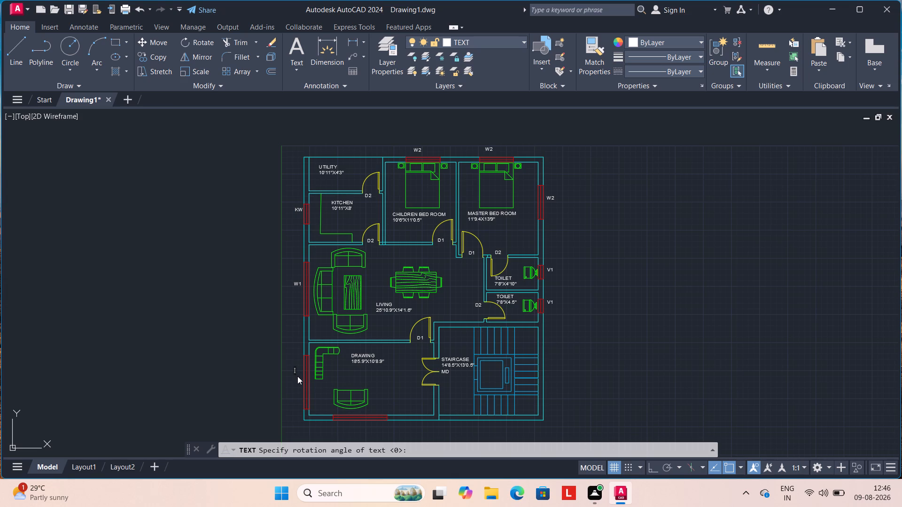
click(295, 376)
text(W1)
middle_drag(311, 422, 287, 352)
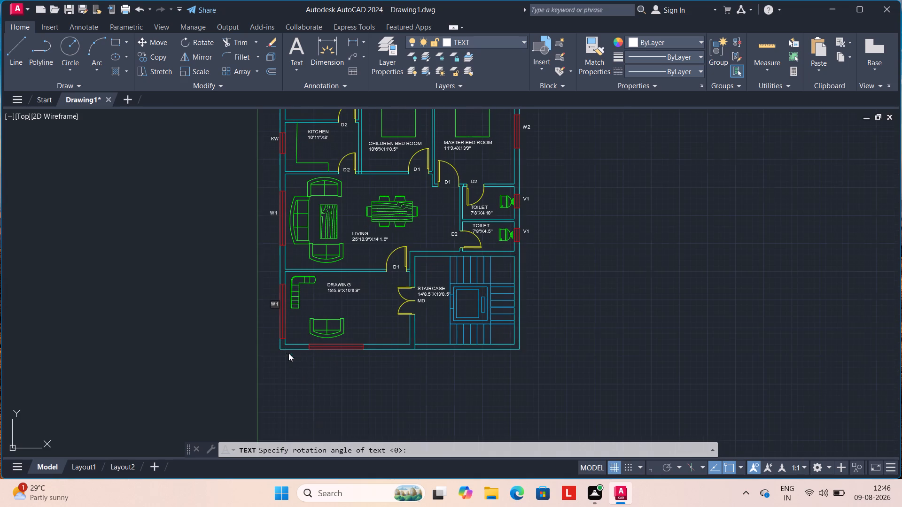
click(320, 355)
text(W1)
Try to save the labelled drawing, and end the Text command.
scroll(313, 361, down, 2)
scroll(317, 382, up, 2)
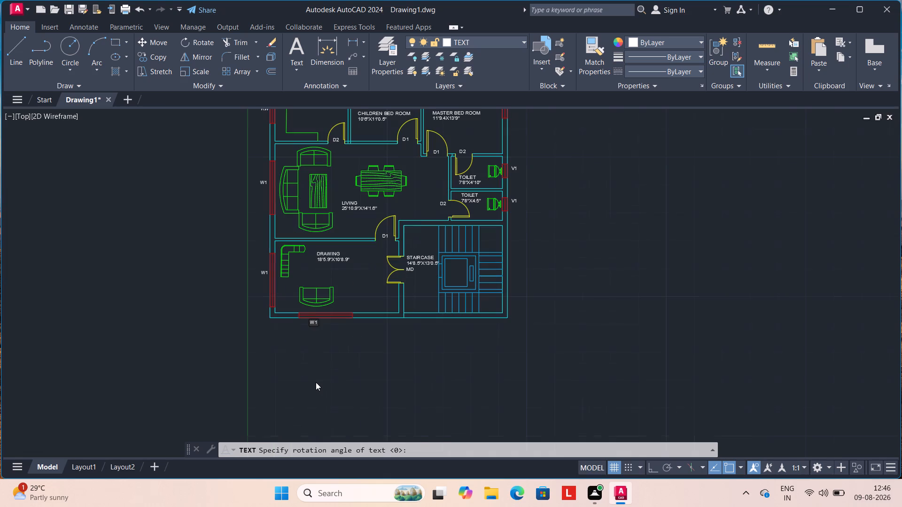
click(270, 357)
scroll(268, 314, down, 1)
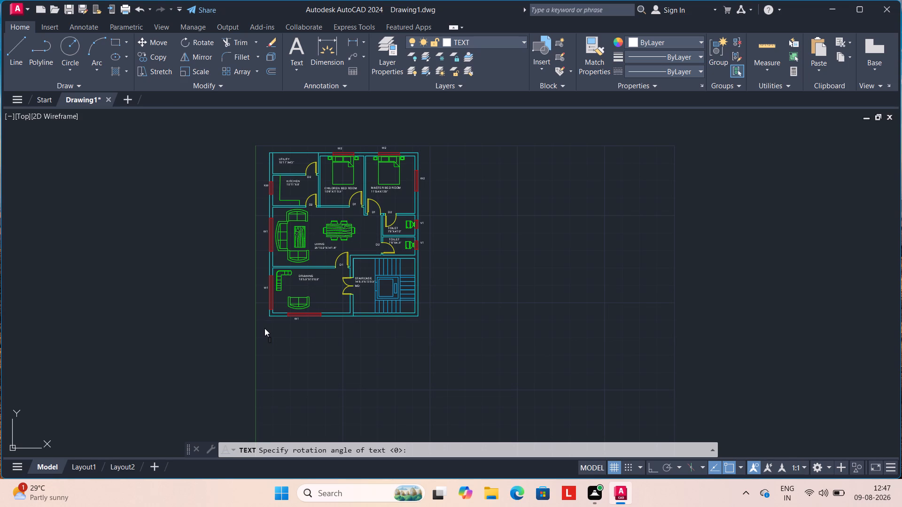
key(ctrl+s)
key(ctrl+s)
key(ctrl+s)
key(Escape)
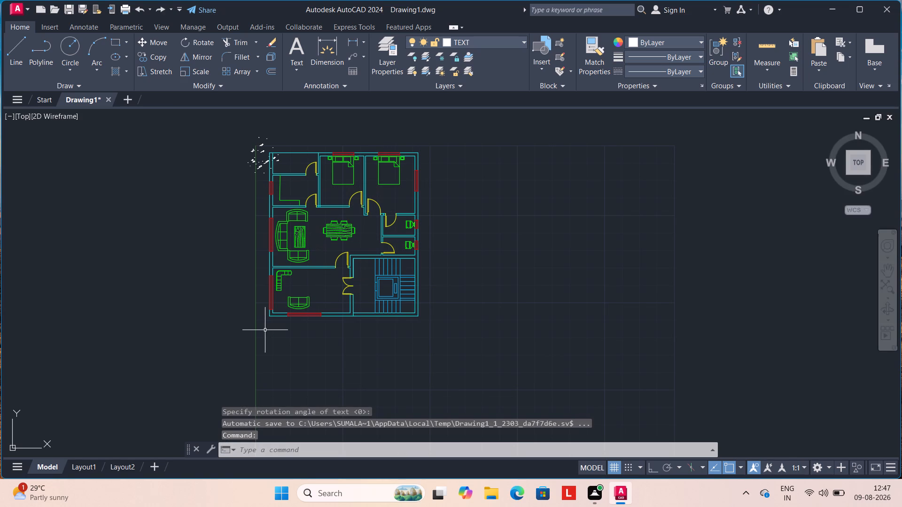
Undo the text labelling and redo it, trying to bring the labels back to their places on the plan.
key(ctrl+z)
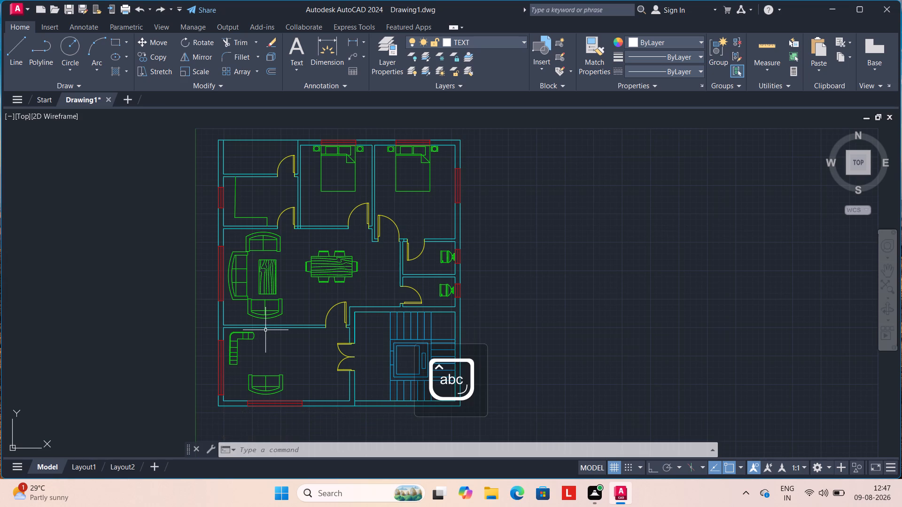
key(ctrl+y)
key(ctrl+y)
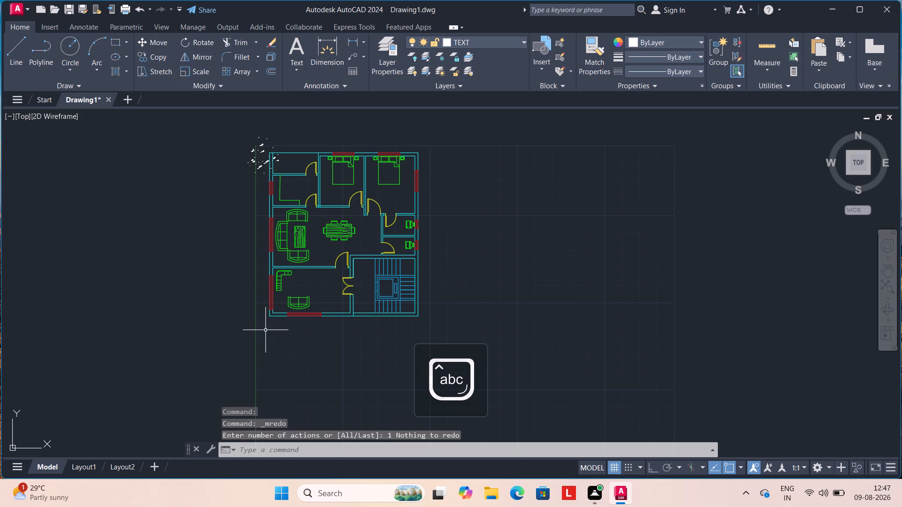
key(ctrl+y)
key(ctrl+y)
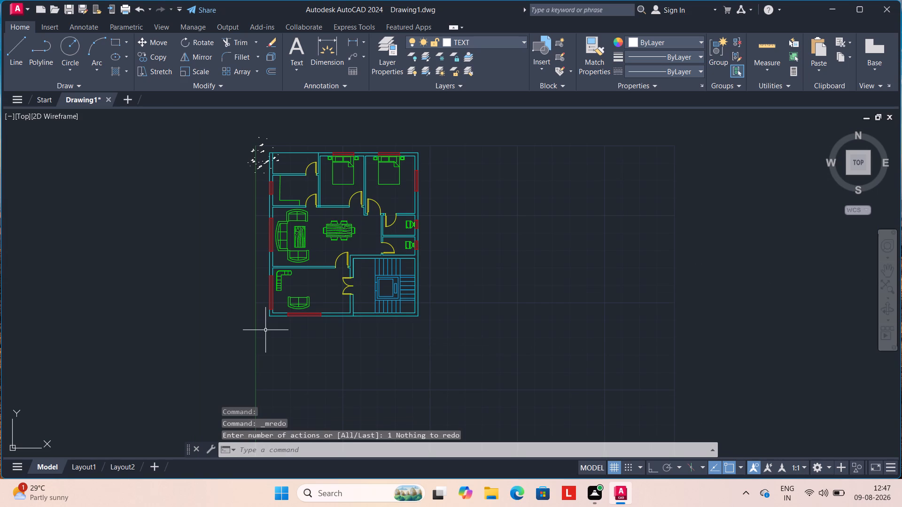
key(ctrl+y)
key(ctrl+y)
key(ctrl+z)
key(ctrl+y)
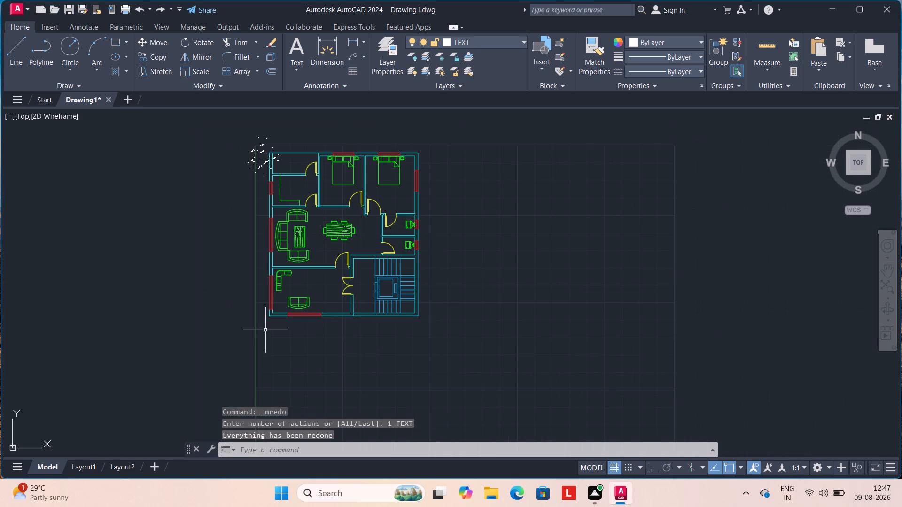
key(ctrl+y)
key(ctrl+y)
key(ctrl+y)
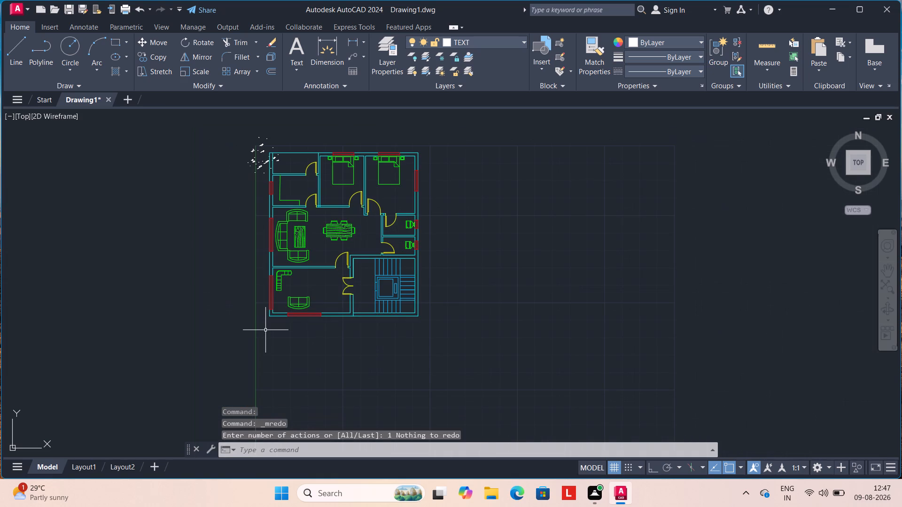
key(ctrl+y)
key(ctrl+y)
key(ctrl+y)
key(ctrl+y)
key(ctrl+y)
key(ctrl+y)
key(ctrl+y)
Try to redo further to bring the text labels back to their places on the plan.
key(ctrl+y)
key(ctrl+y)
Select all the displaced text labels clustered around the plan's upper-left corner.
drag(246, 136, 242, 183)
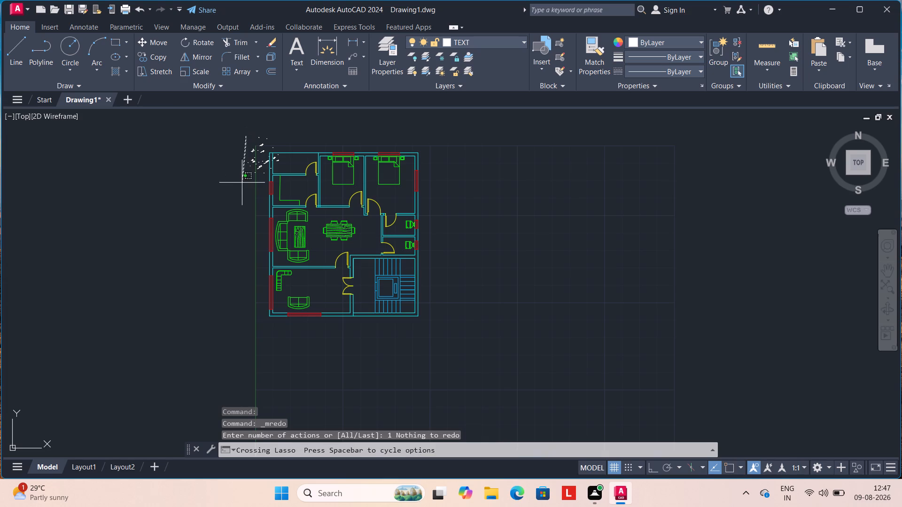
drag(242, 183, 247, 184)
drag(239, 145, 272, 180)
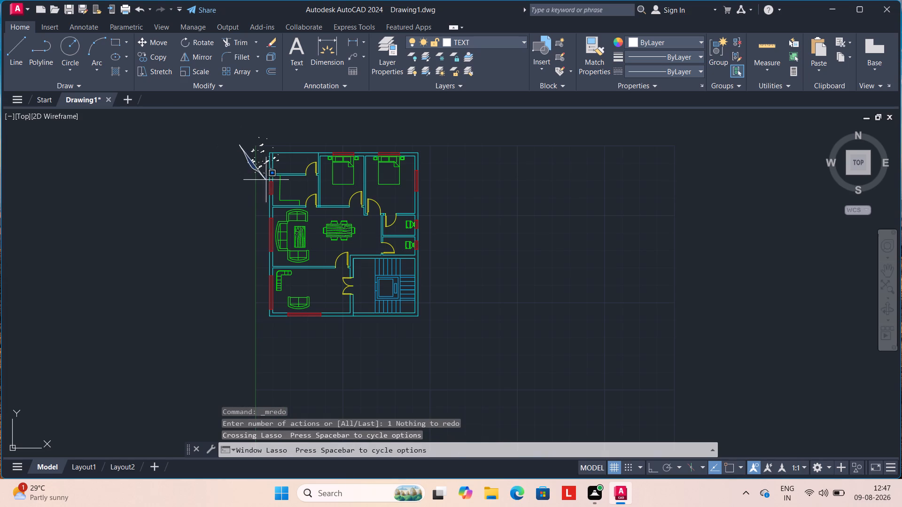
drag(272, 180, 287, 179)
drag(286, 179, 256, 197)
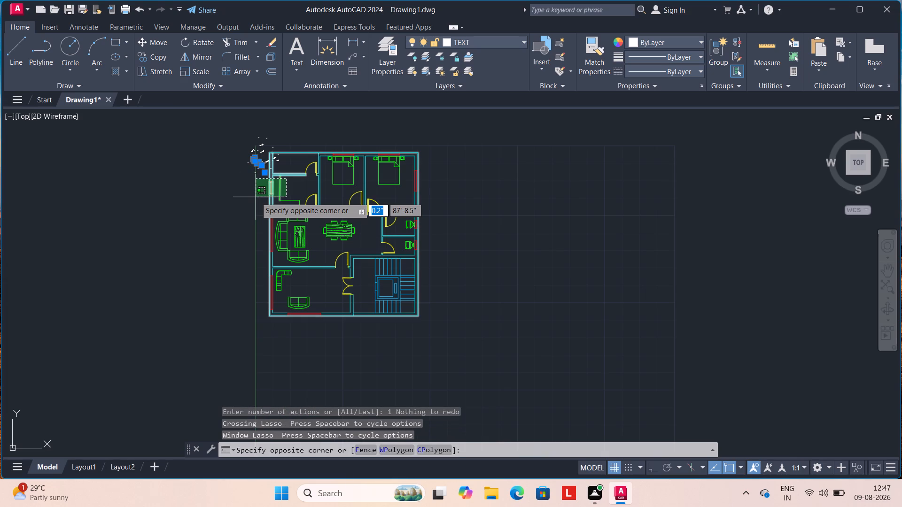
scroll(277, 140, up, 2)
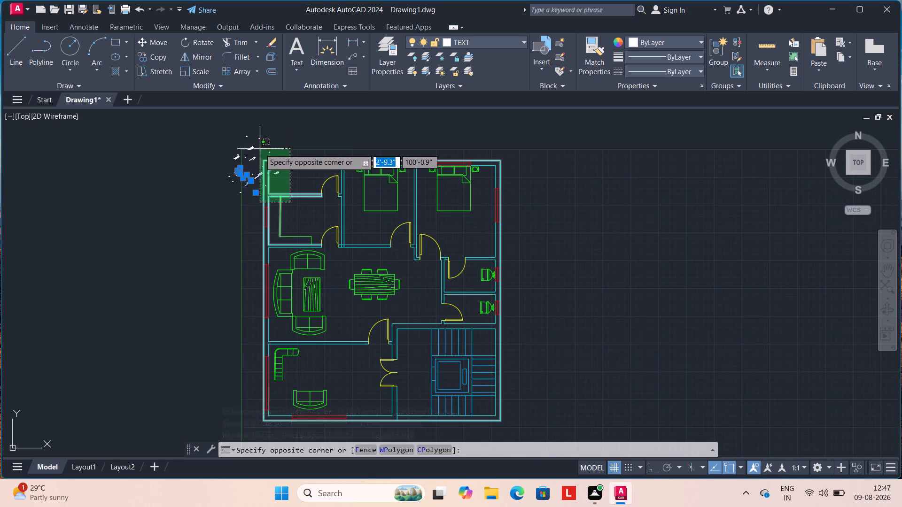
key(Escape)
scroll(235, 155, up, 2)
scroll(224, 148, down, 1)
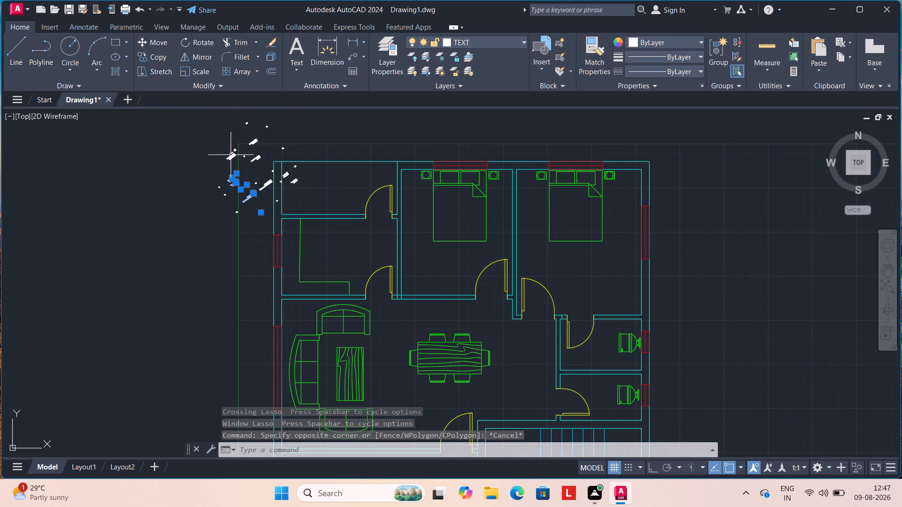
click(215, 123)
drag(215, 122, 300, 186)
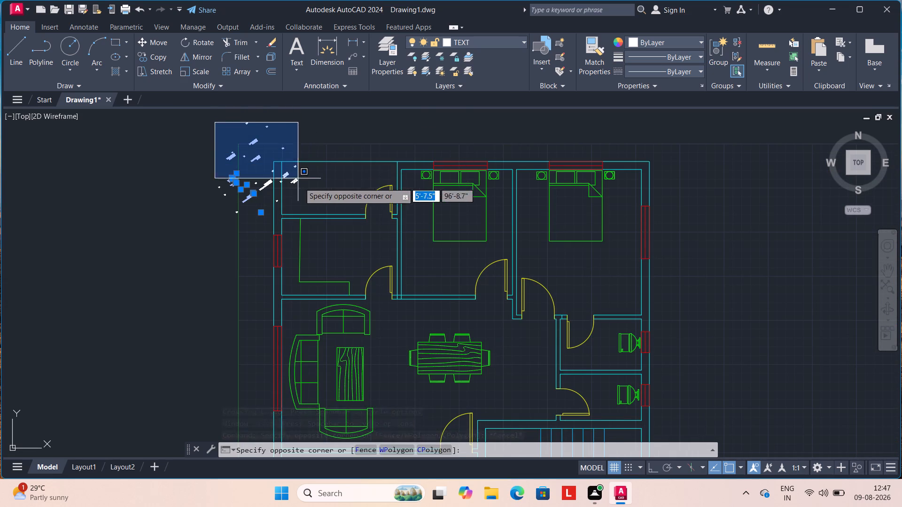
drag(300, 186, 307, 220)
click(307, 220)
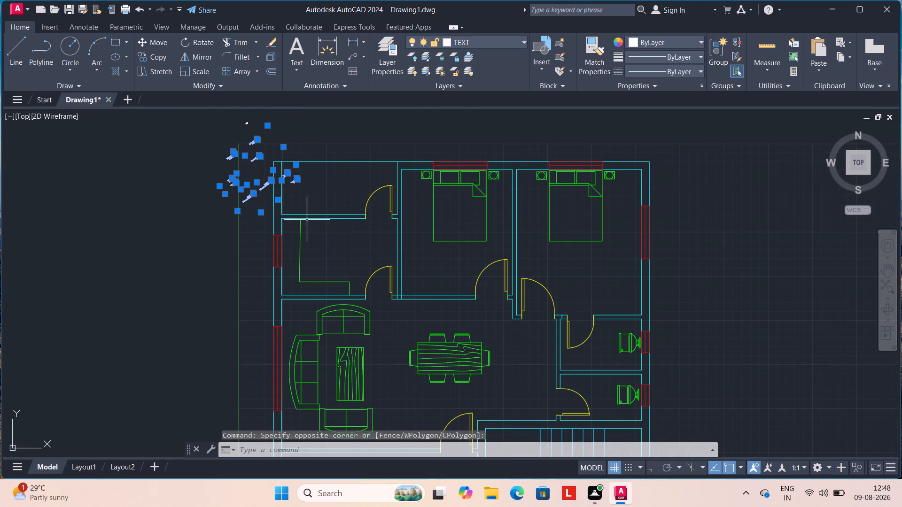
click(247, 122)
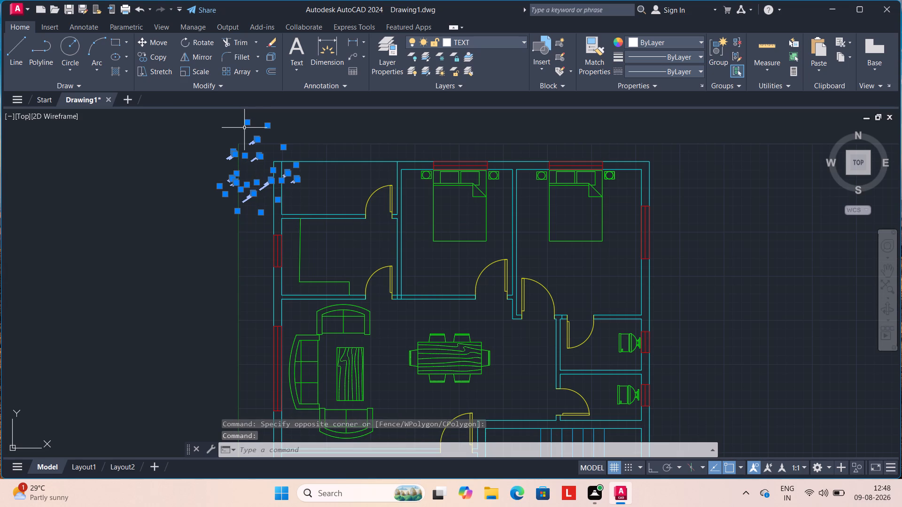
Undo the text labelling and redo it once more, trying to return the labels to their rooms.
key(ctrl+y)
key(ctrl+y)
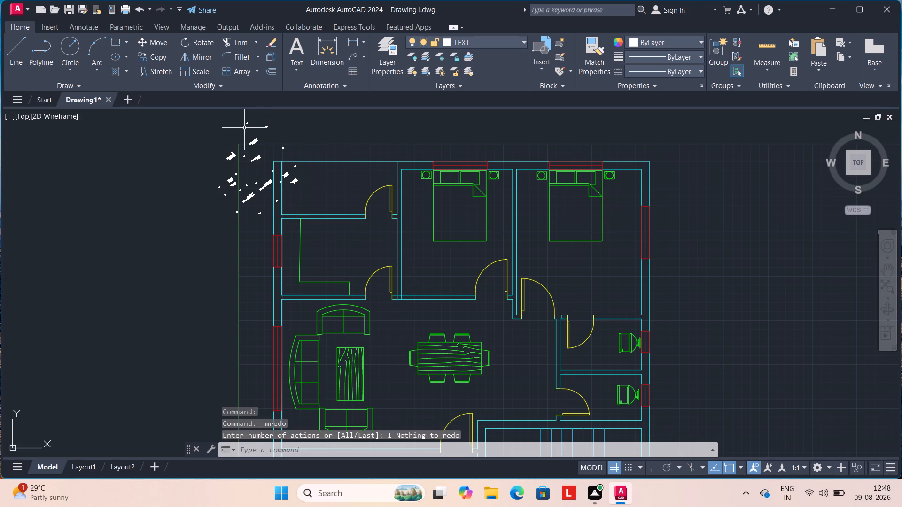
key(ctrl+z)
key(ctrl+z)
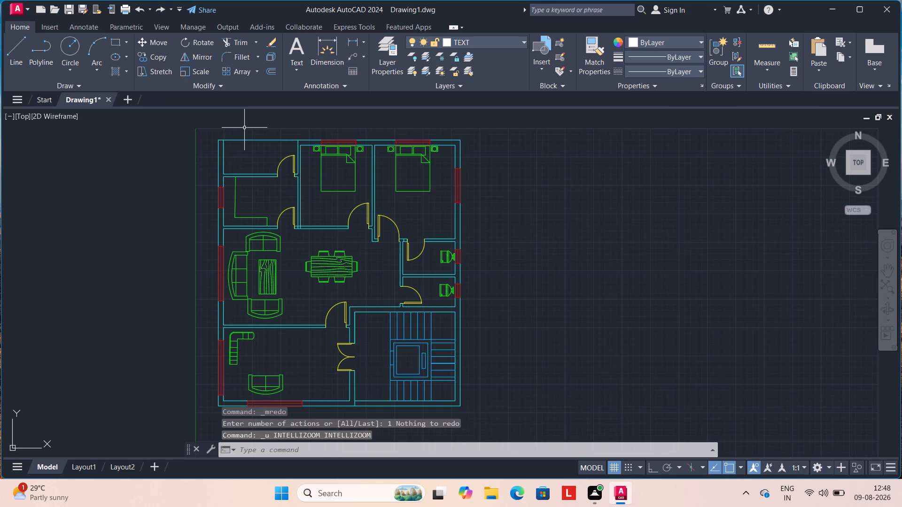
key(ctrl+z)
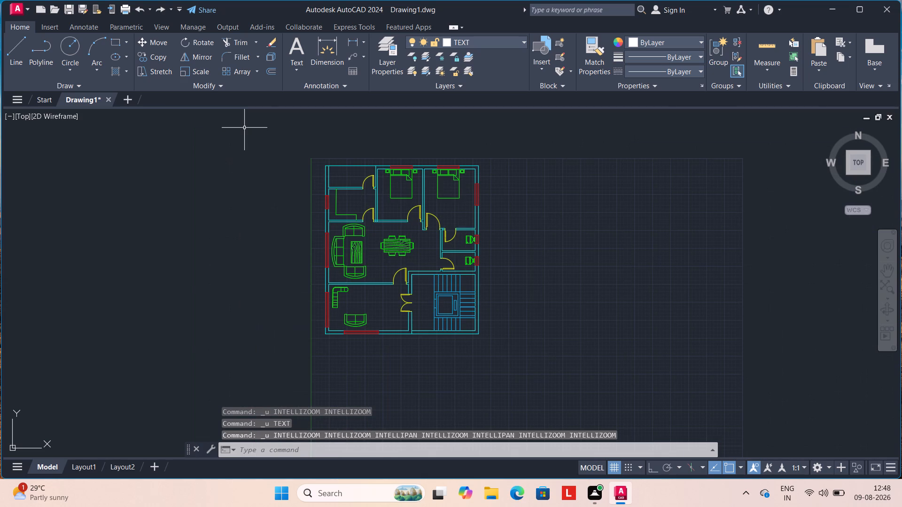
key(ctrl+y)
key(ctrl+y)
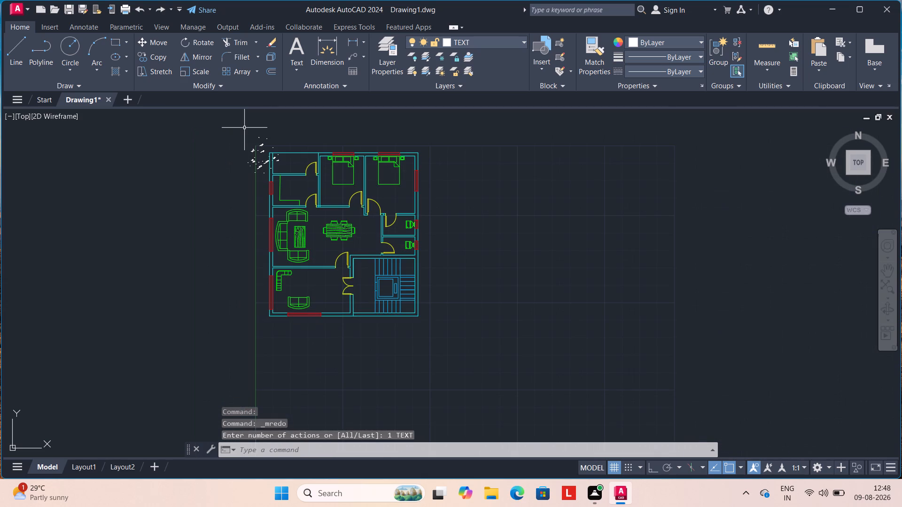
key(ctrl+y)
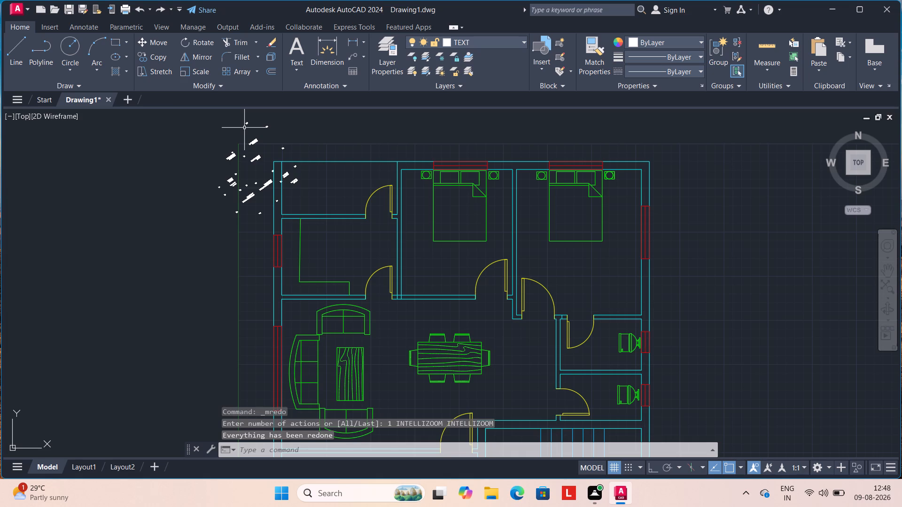
Erase all the displaced text labels clustered around the plan's upper-left corner, including the two stray ones just below the cluster.
click(205, 133)
drag(218, 124, 305, 110)
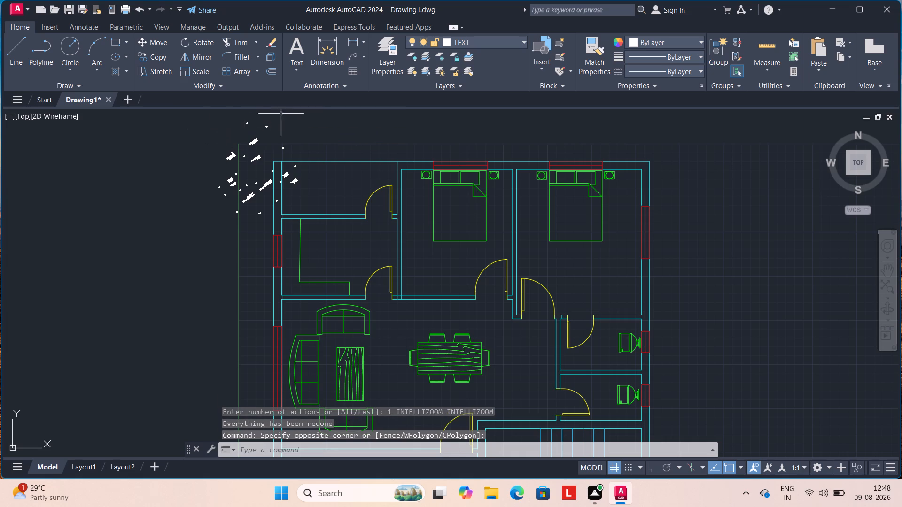
click(213, 115)
drag(213, 115, 302, 123)
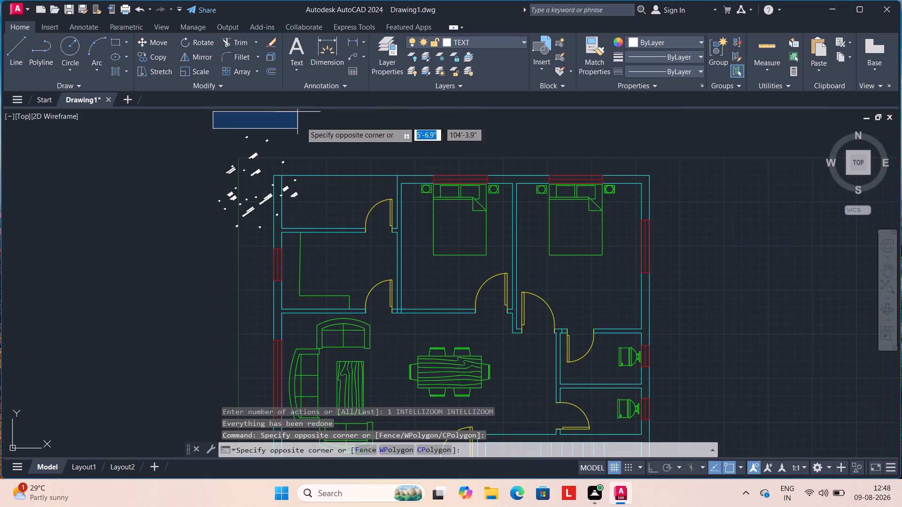
drag(302, 123, 301, 227)
click(301, 227)
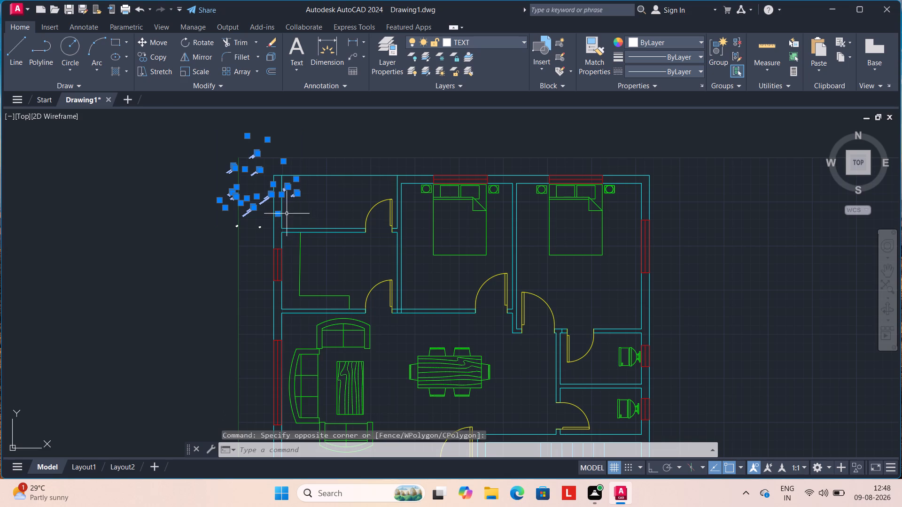
key(Delete)
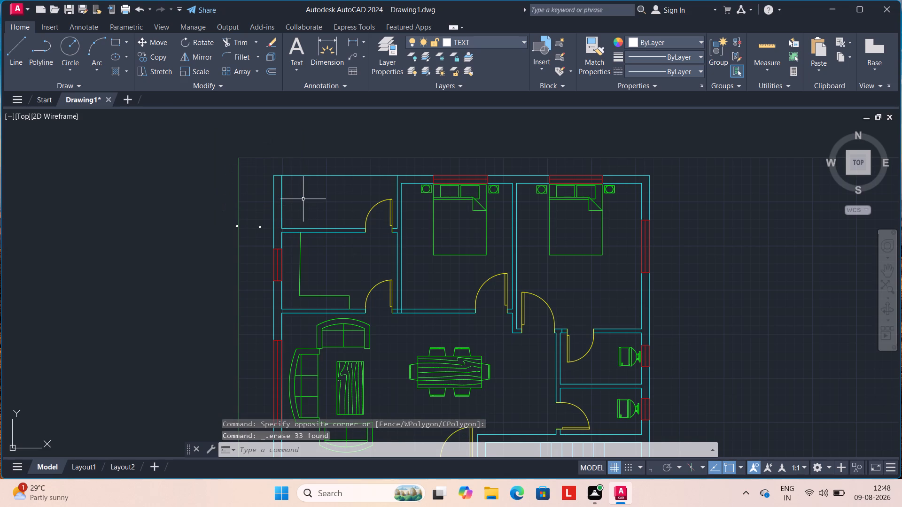
click(259, 225)
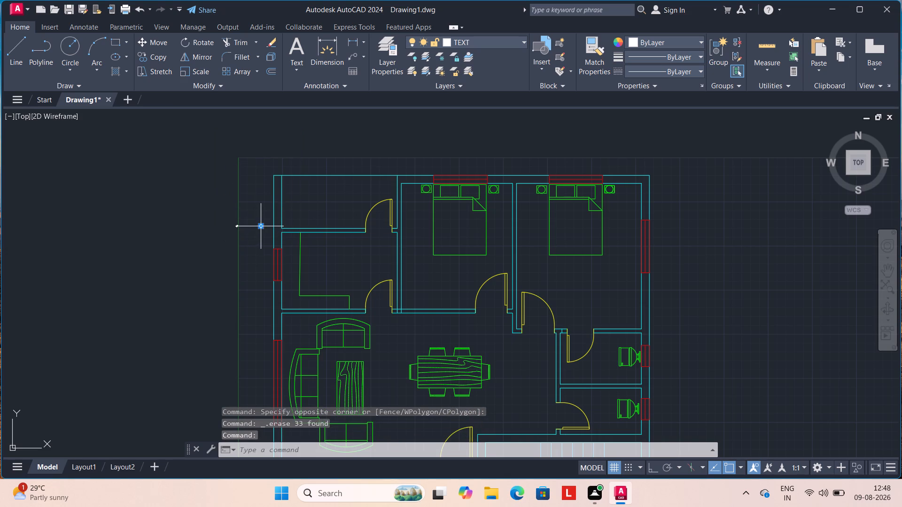
click(238, 225)
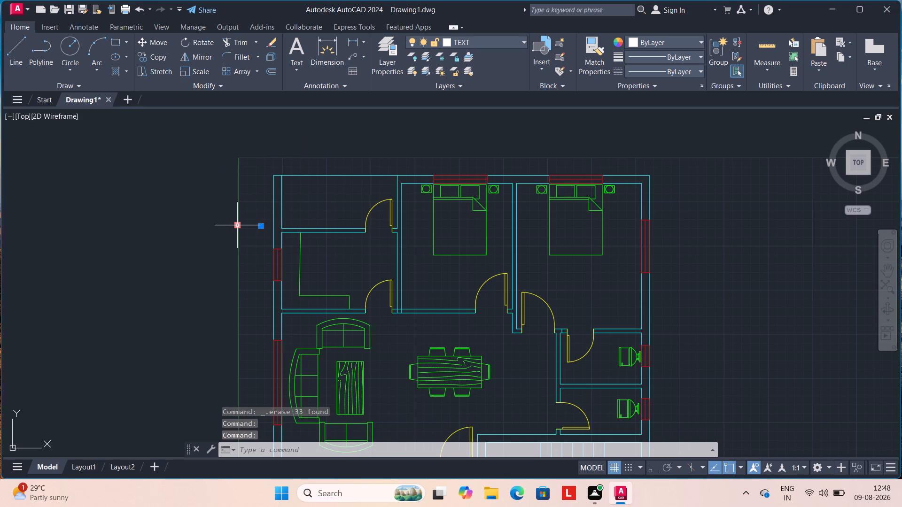
key(Delete)
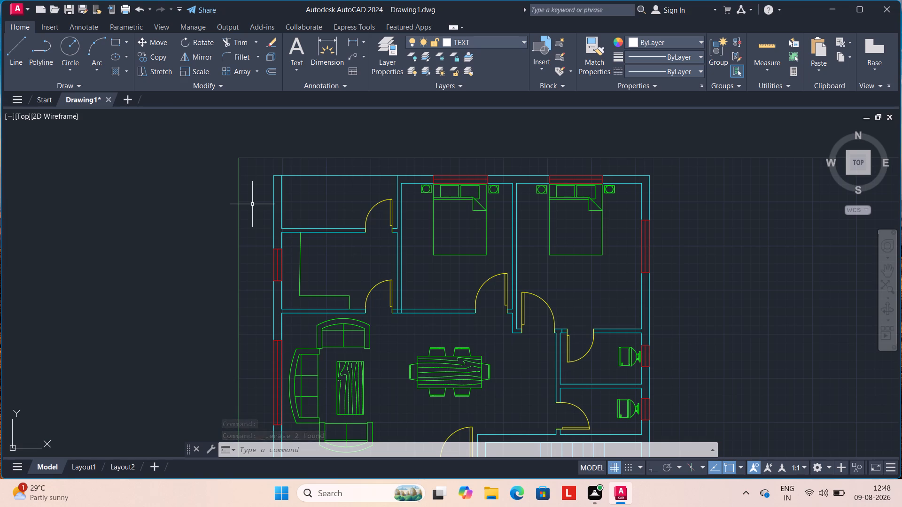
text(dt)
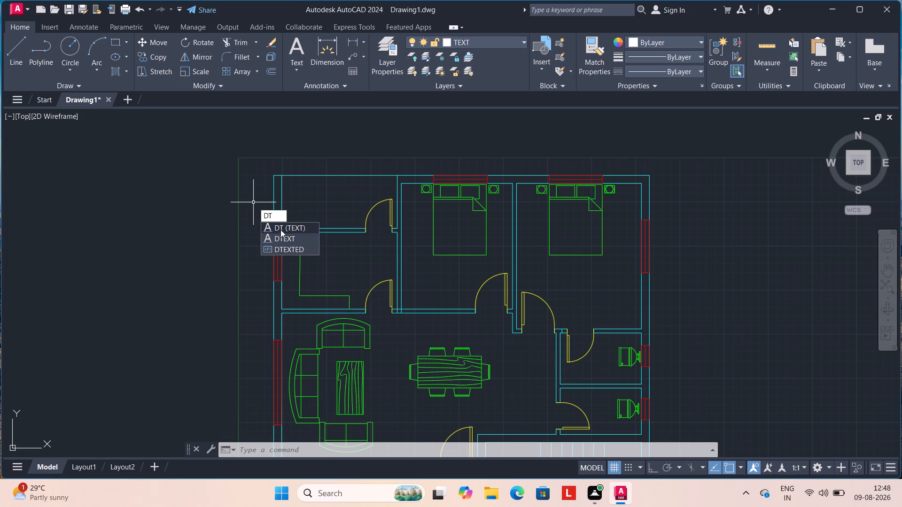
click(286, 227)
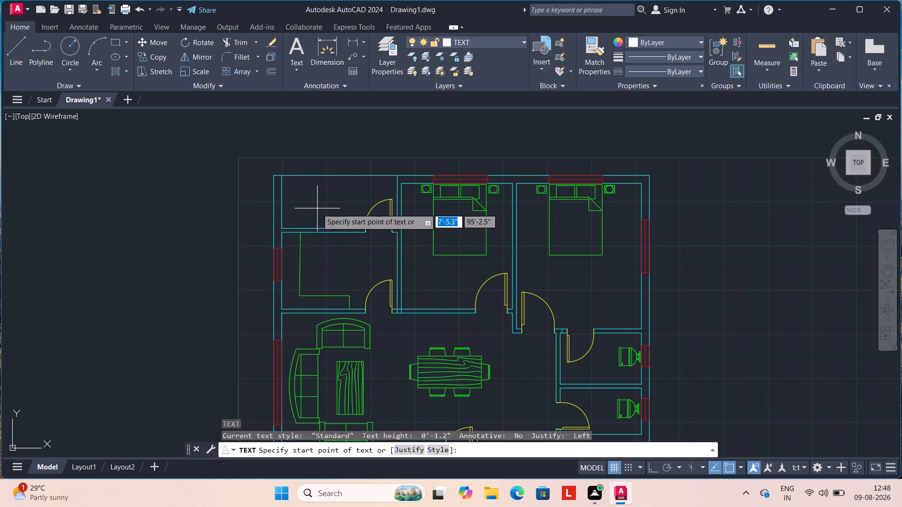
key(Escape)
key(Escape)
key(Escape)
Start a small multiline text box inside the room at the plan's upper-left corner.
click(294, 68)
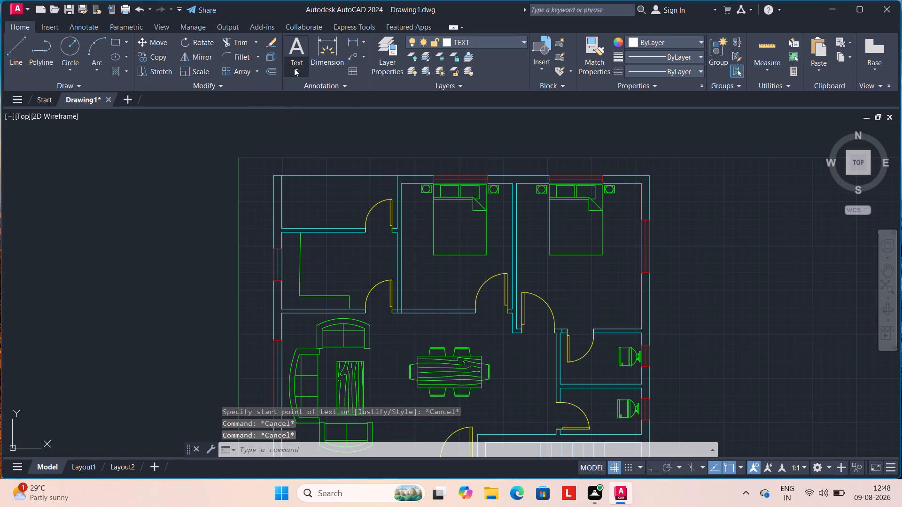
click(296, 87)
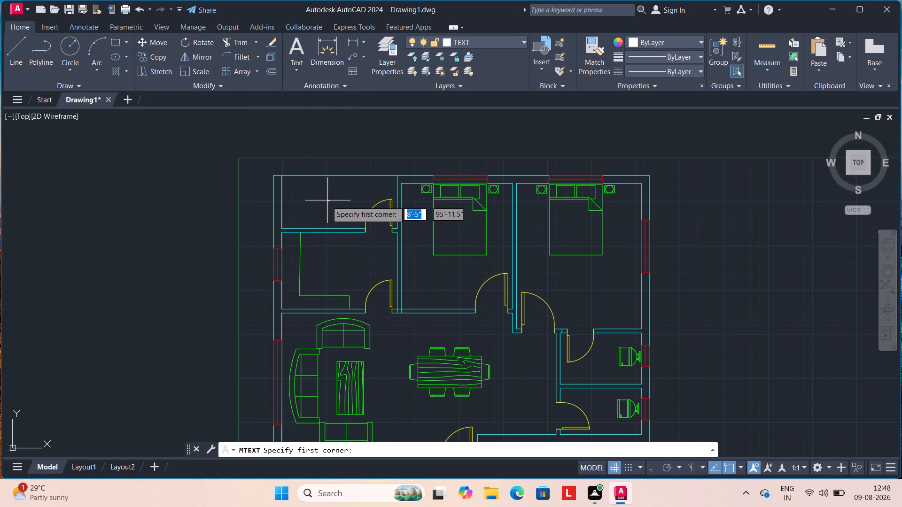
click(303, 193)
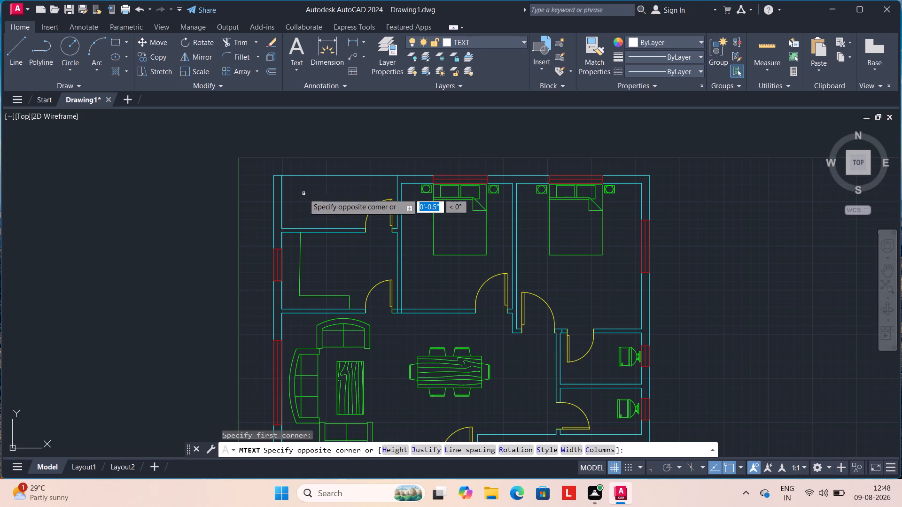
click(304, 193)
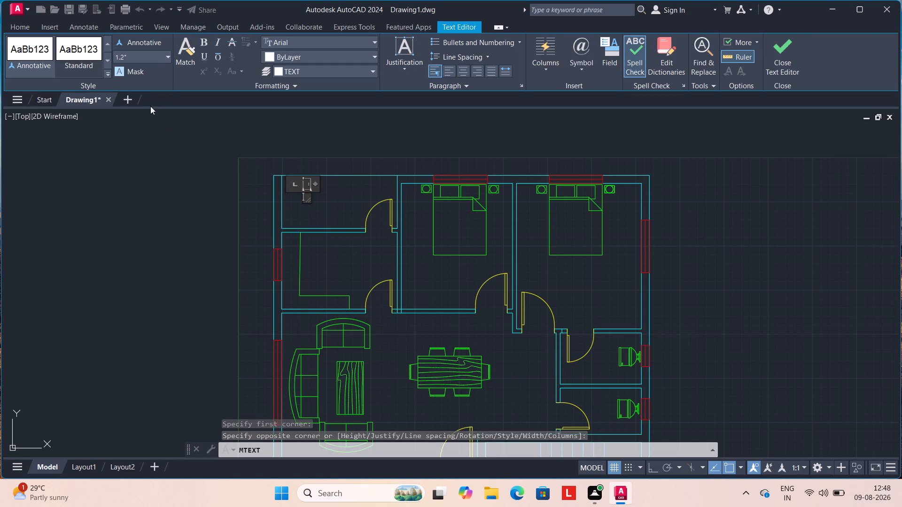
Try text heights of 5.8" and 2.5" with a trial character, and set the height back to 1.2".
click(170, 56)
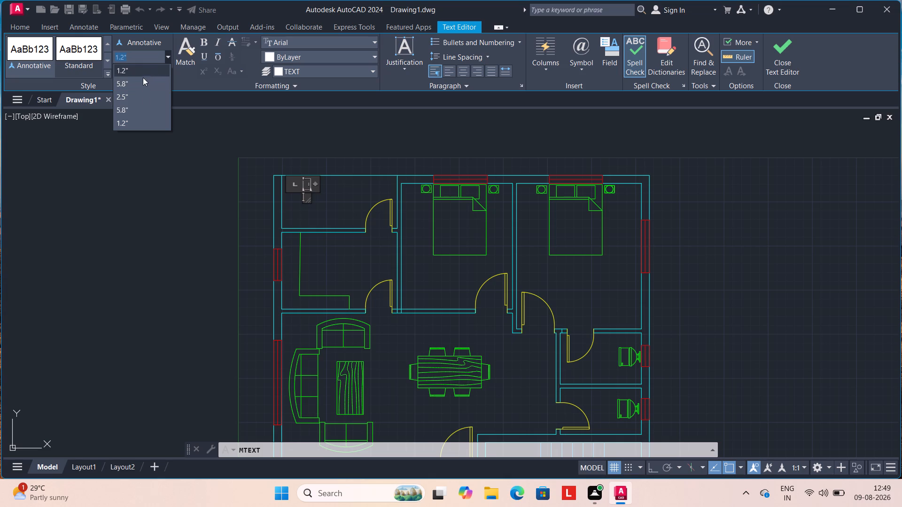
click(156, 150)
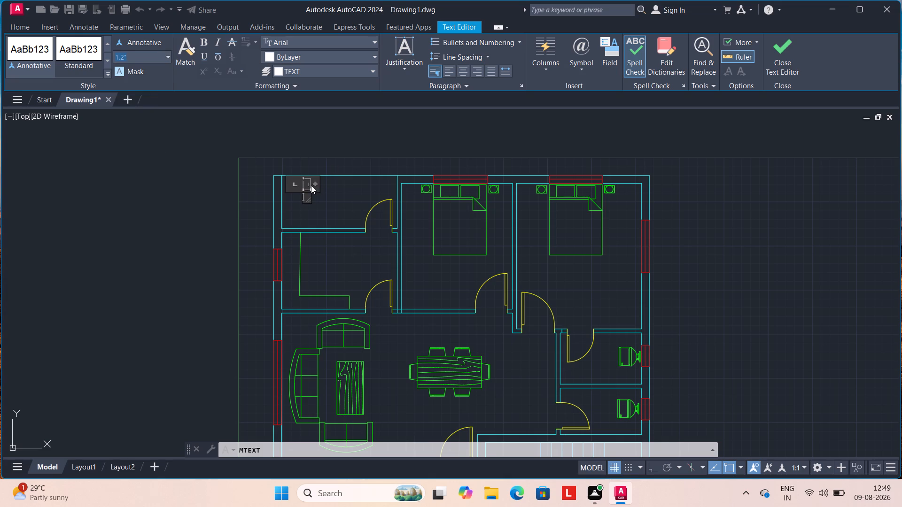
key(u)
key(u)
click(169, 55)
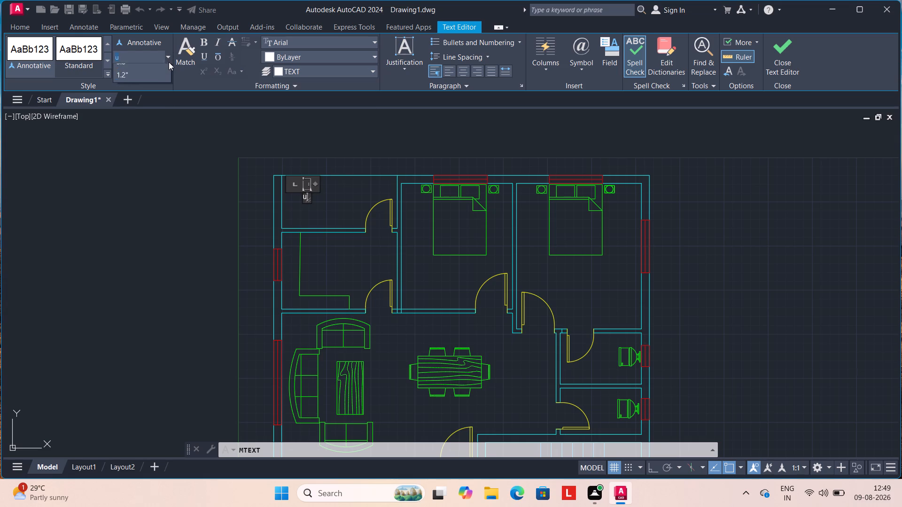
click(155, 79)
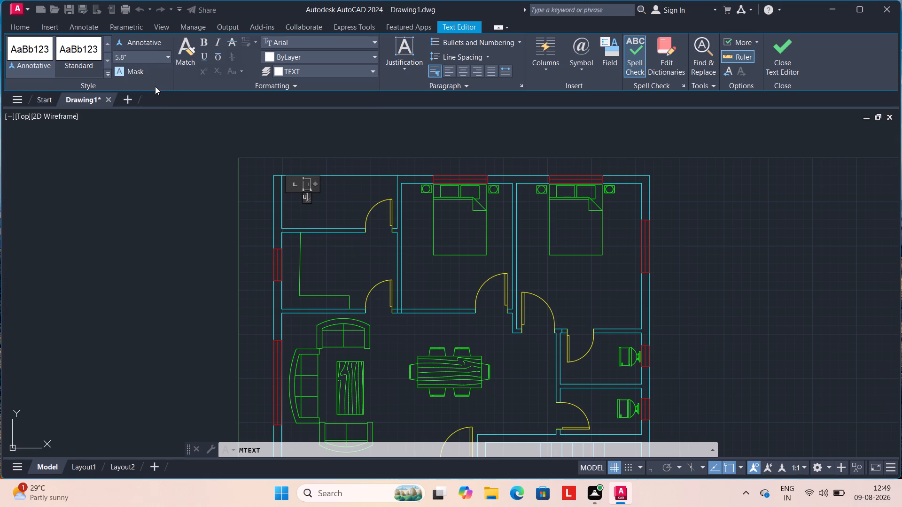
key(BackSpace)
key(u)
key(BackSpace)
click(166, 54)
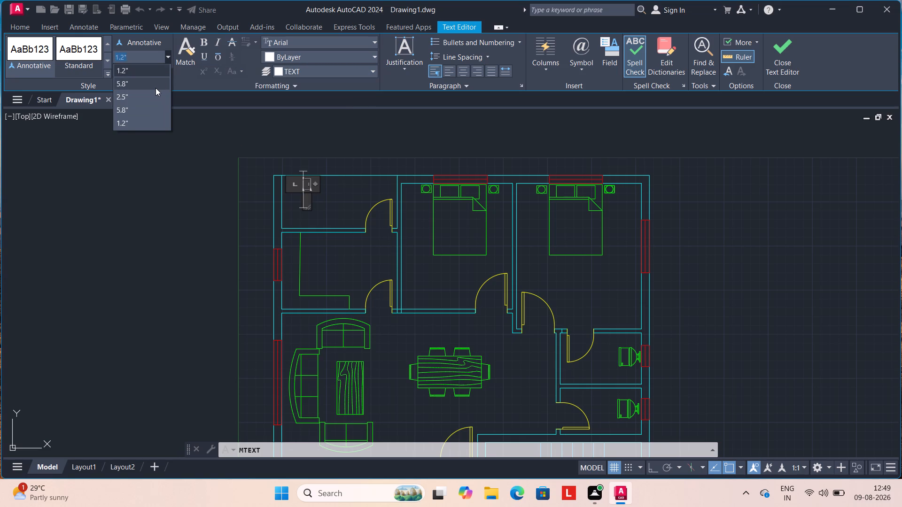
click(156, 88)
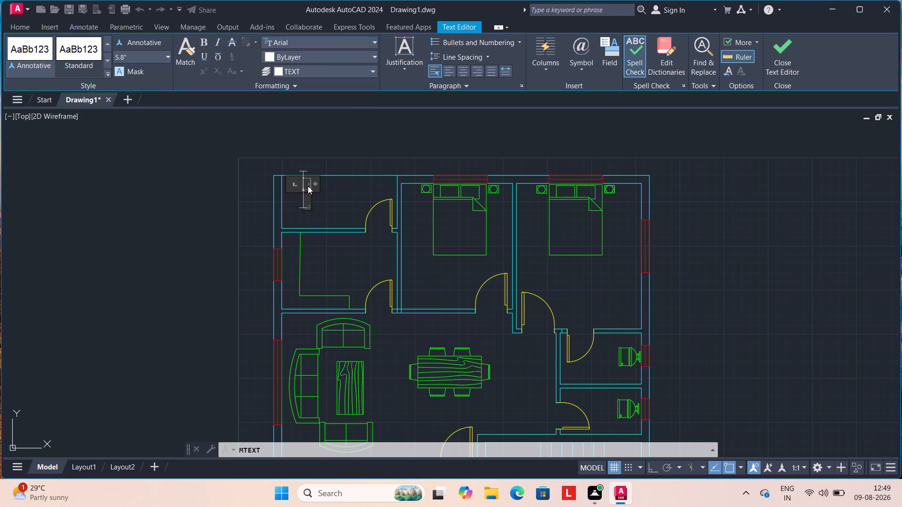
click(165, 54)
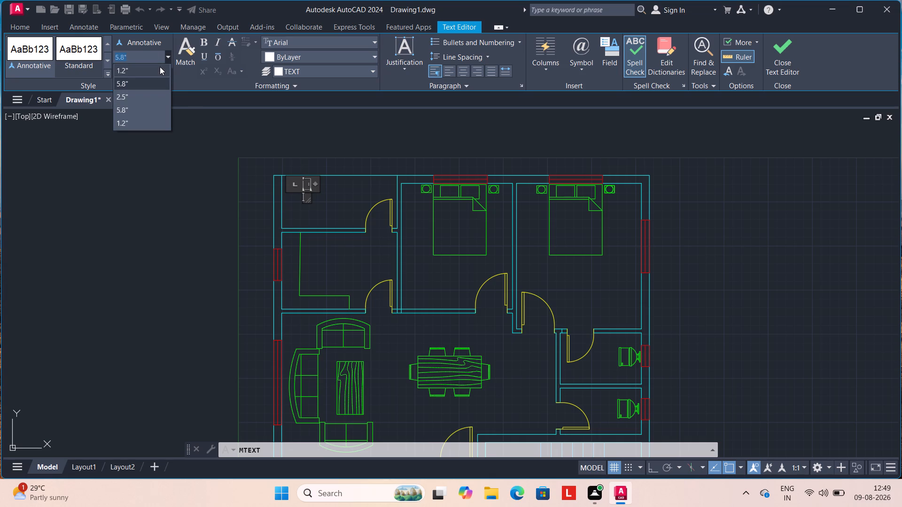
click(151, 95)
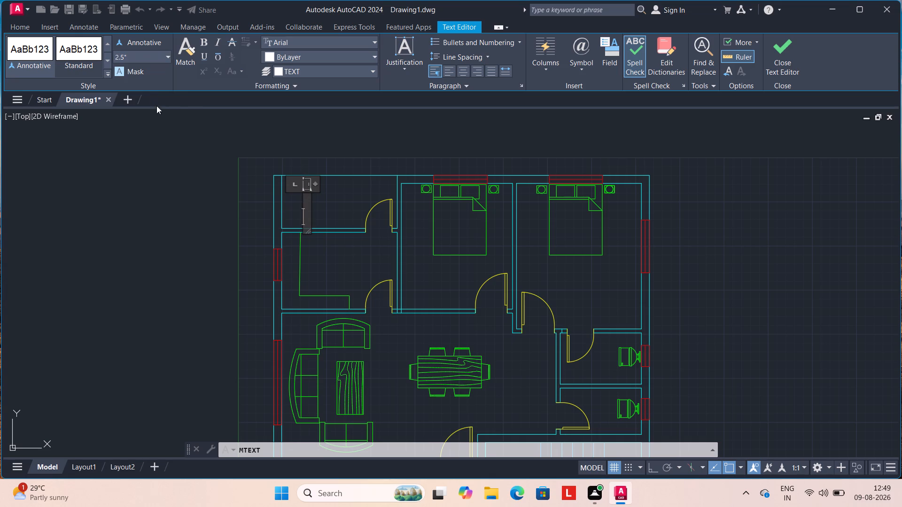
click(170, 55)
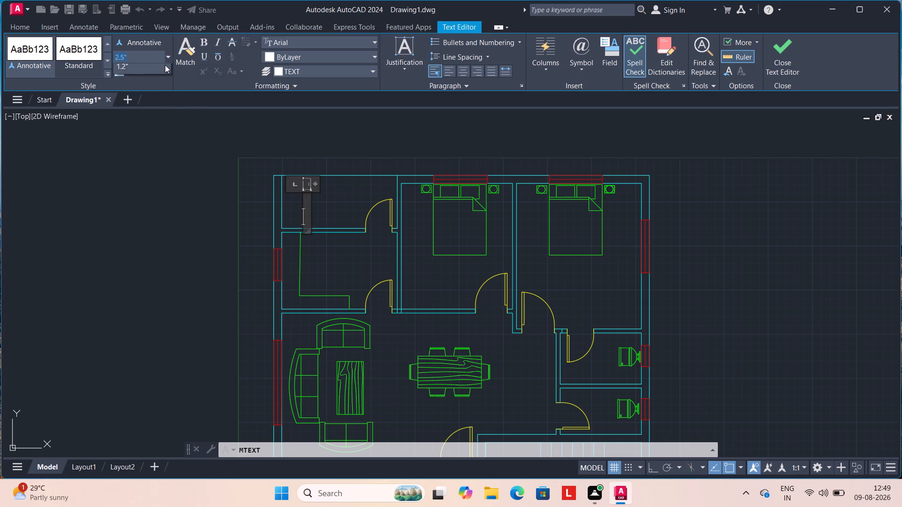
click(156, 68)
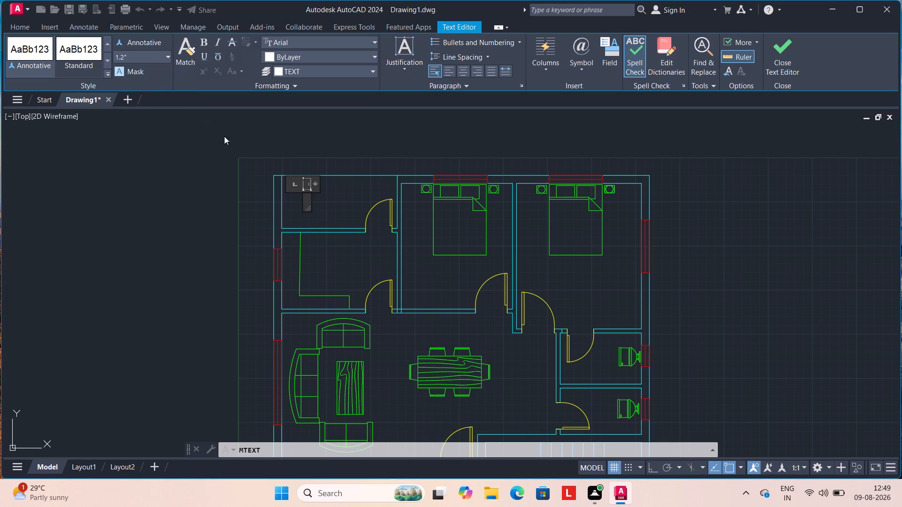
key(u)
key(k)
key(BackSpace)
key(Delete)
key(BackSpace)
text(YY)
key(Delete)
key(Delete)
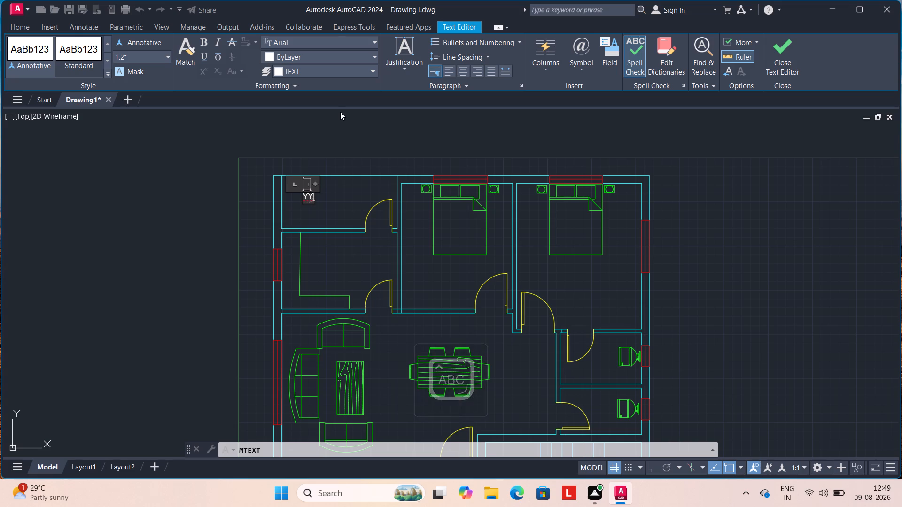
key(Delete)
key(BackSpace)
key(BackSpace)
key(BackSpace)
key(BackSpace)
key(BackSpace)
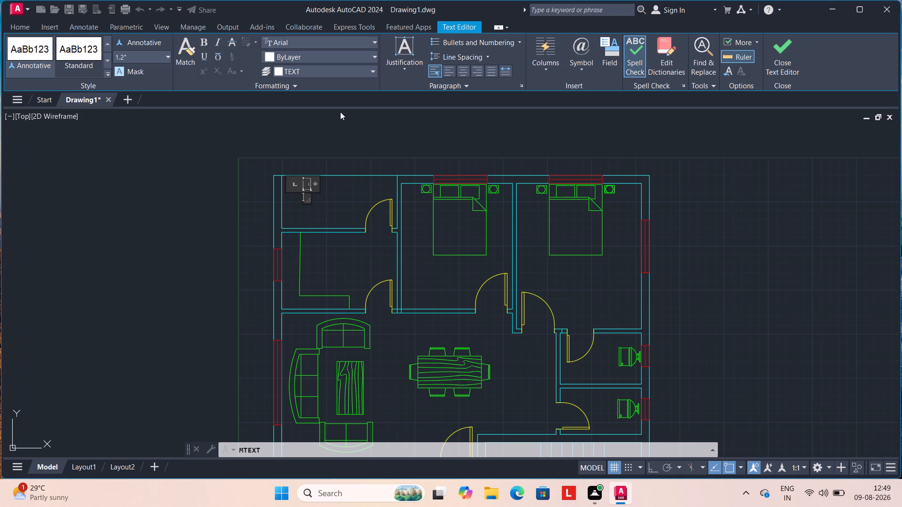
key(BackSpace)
Label the upper-left room UTILITY with the size 10'11"X4'3" on a second line, and finish the text.
key(u)
key(t)
key(i)
text(LI)
text(TY)
key(Return)
text(10)
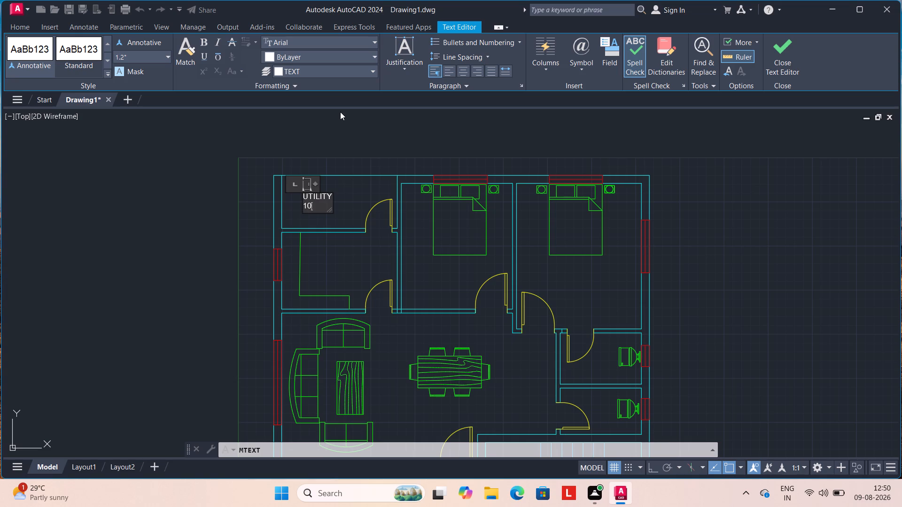
key(apostrophe)
text(11)
key(shift+quotedbl)
key(x)
text(4')
key(3)
key(shift+quotedbl)
click(310, 247)
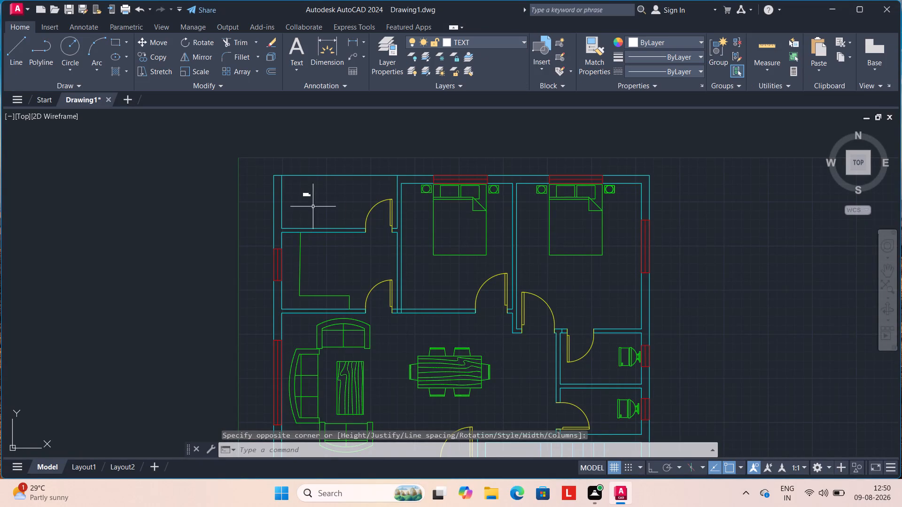
Scale up the tiny UTILITY label by a factor of about 5 so it is readable inside its room.
scroll(315, 201, up, 2)
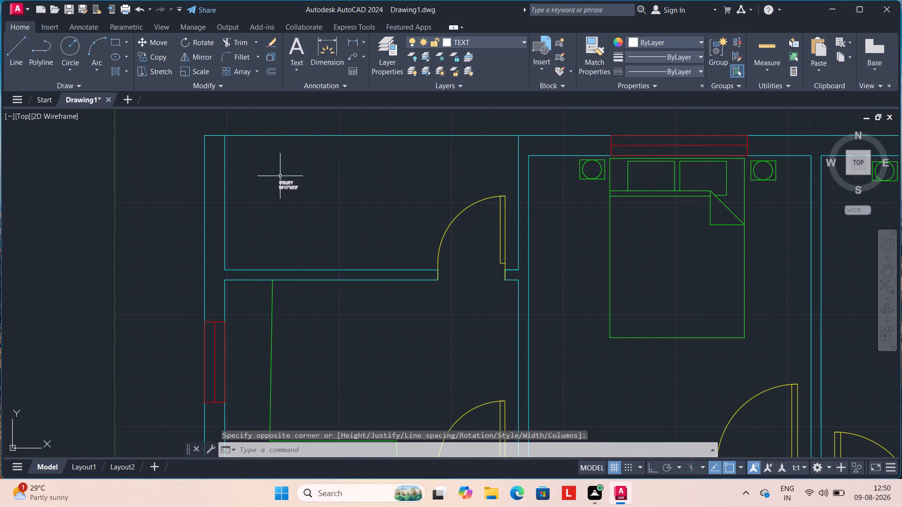
click(288, 185)
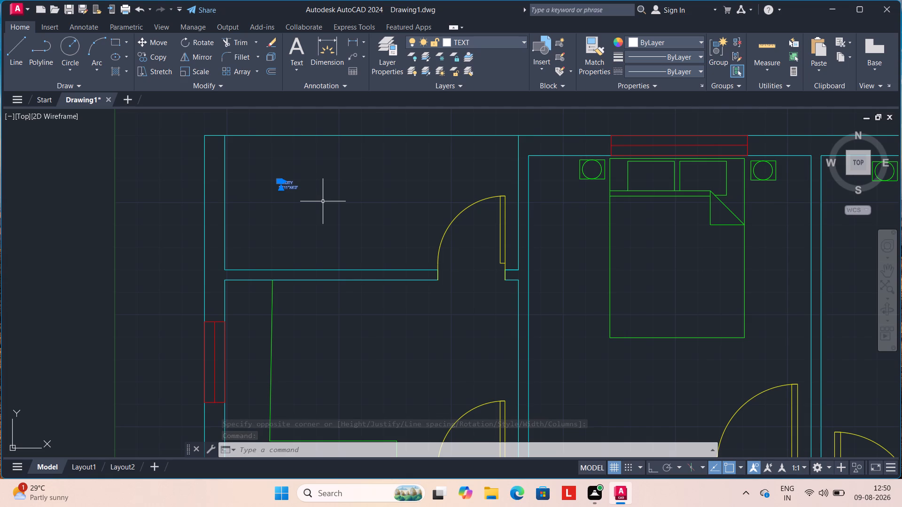
text(SC)
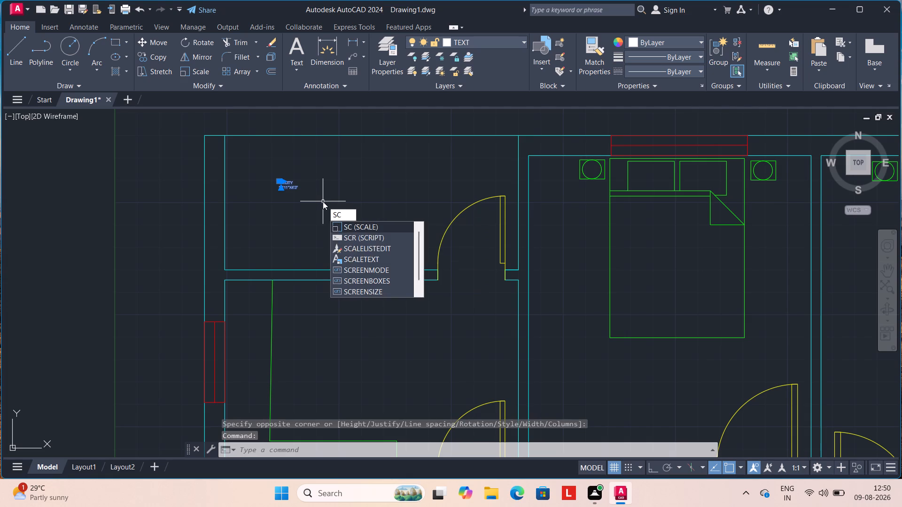
key(Return)
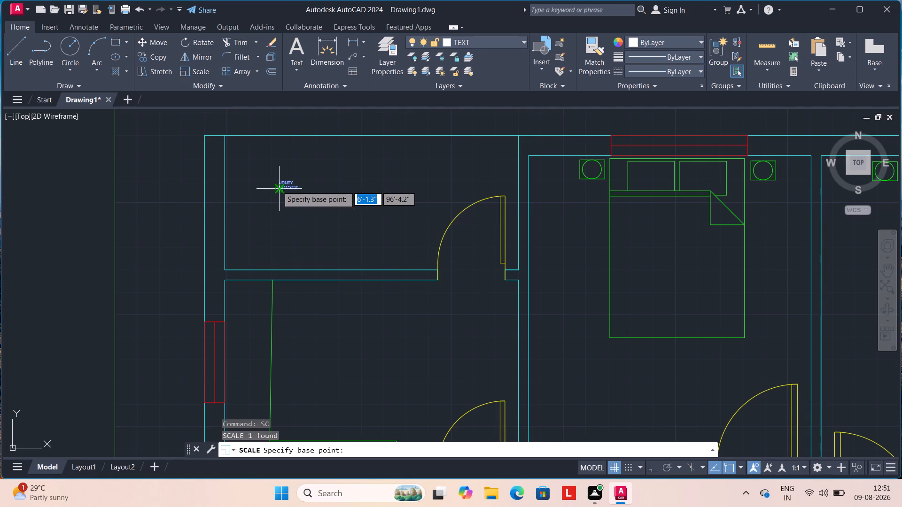
click(285, 184)
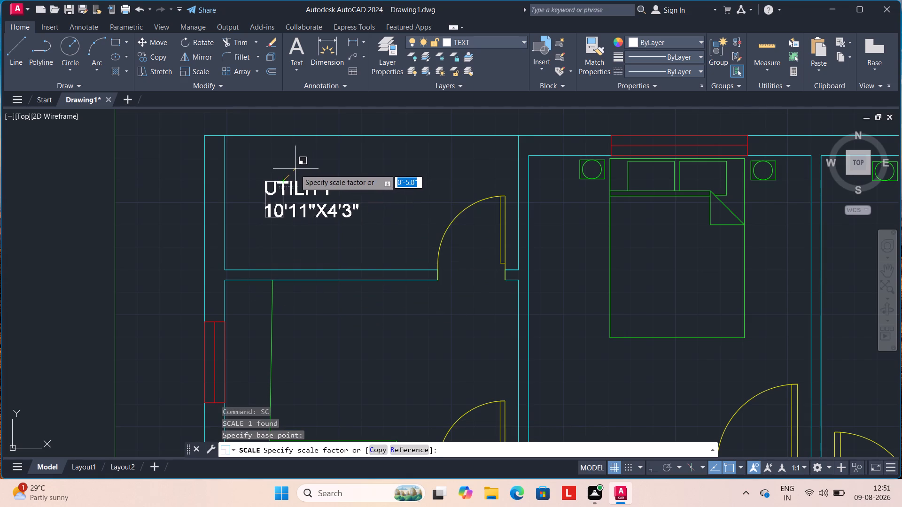
click(295, 169)
Add a multiline text label in the room below the utility reading KICHEN, with 10'11"X8' on a second line.
scroll(304, 352, down, 2)
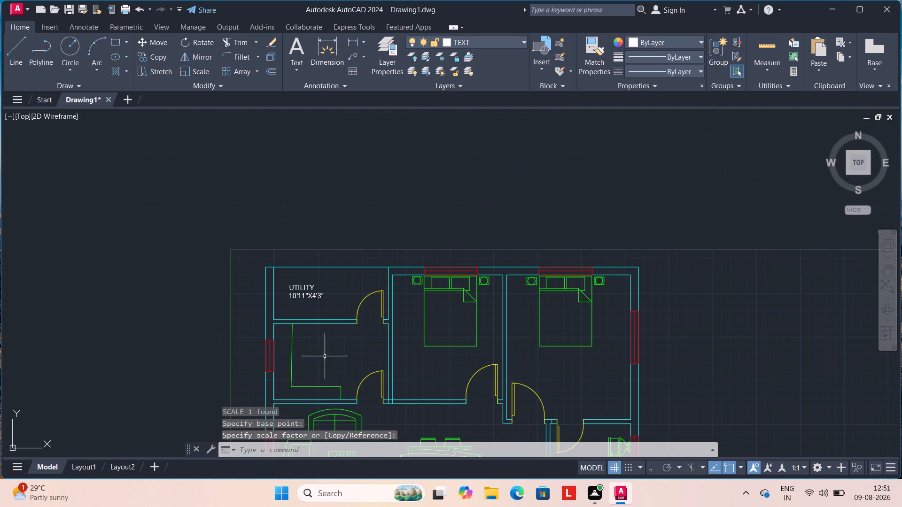
middle_drag(342, 368, 267, 301)
scroll(244, 296, up, 1)
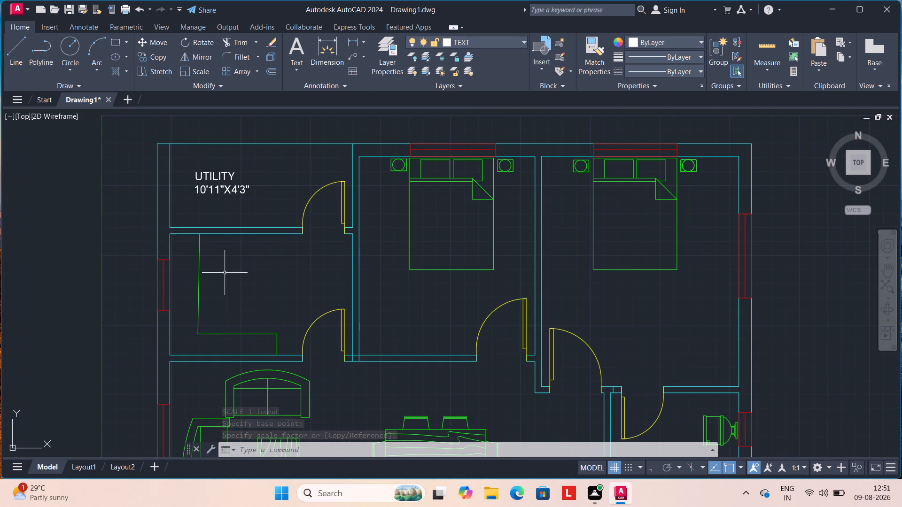
click(294, 68)
click(300, 84)
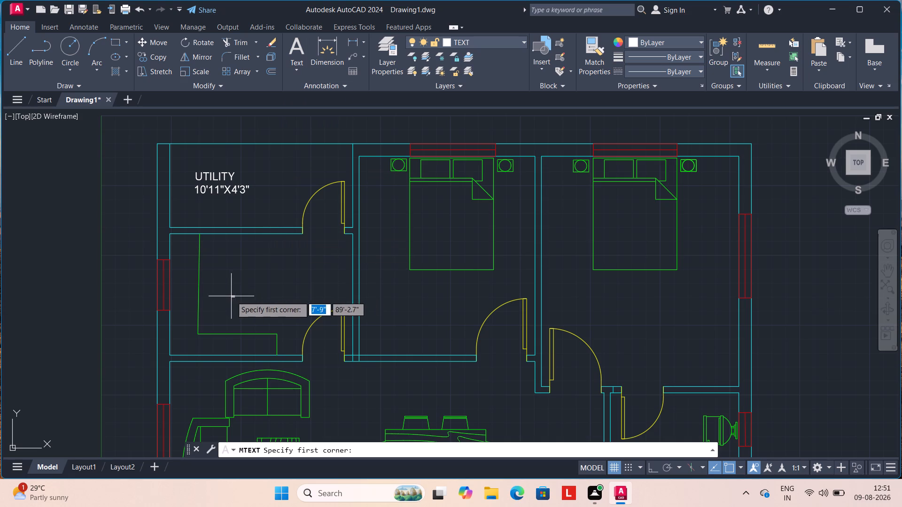
click(219, 270)
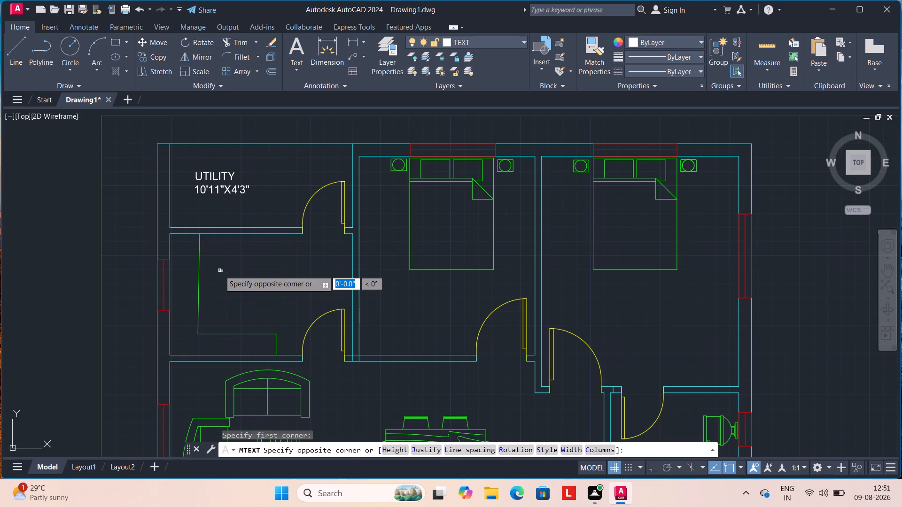
click(219, 270)
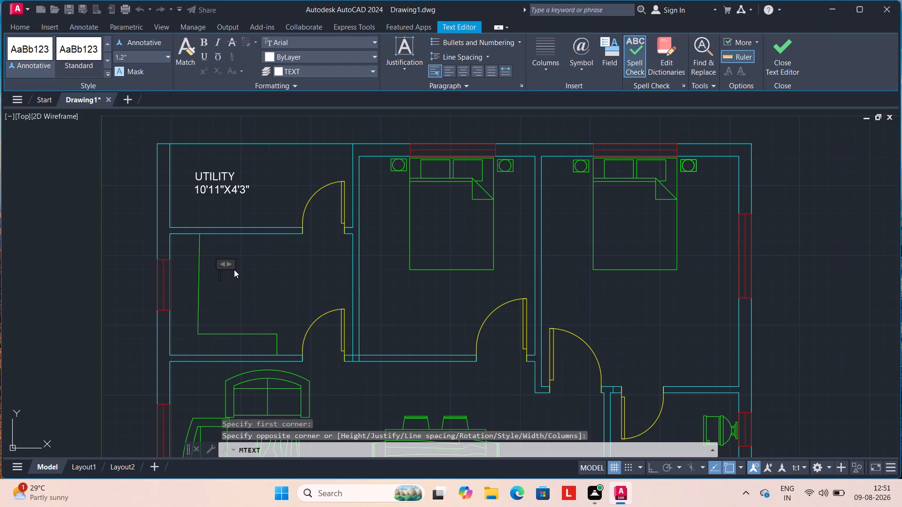
key(k)
key(i)
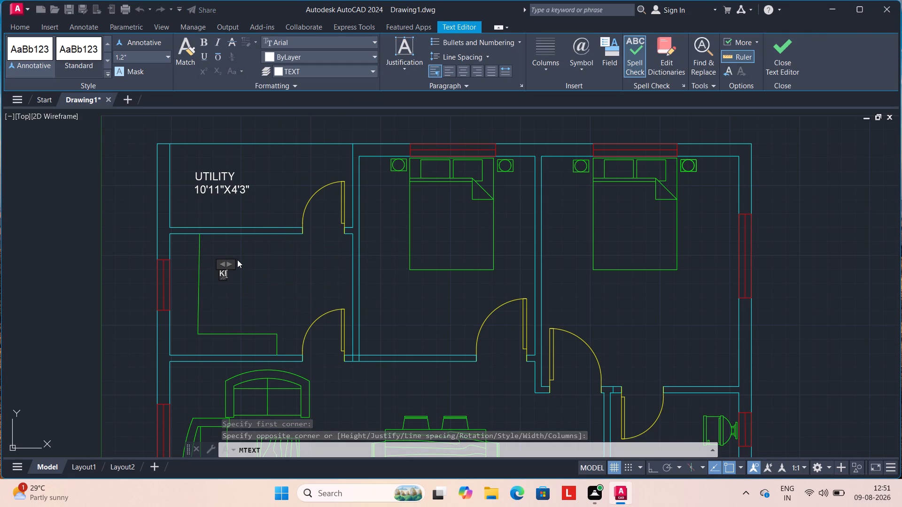
text(CH)
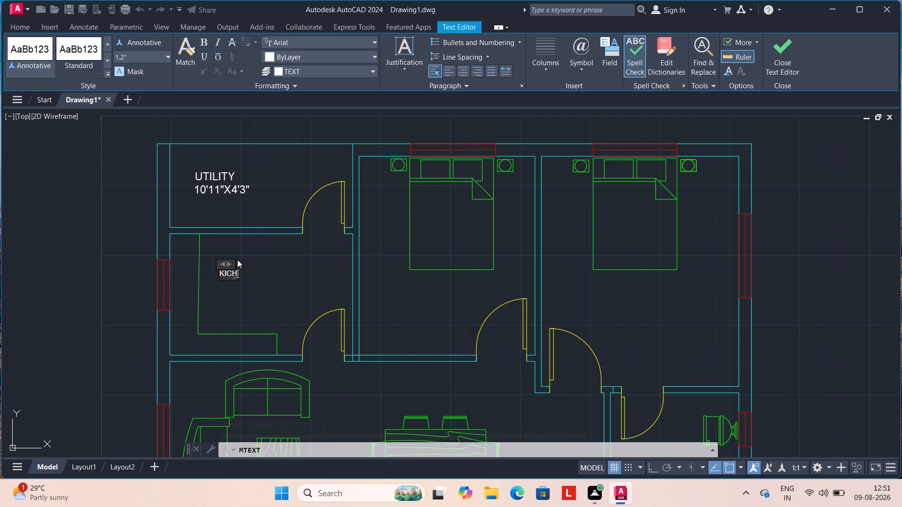
text(EN)
key(Return)
key(1)
key(0)
key(apostrophe)
text(11)
key(shift+quotedbl)
key(BackSpace)
key(shift+quotedbl)
key(x)
text(8')
click(268, 269)
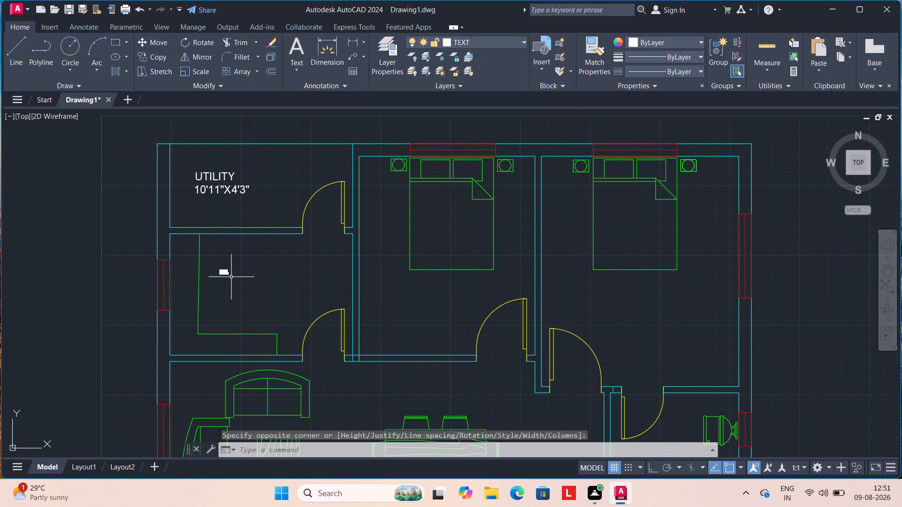
Scale up the KICHEN label by a factor of about 5.7, using its lower-left corner as base point.
scroll(227, 277, up, 1)
click(220, 269)
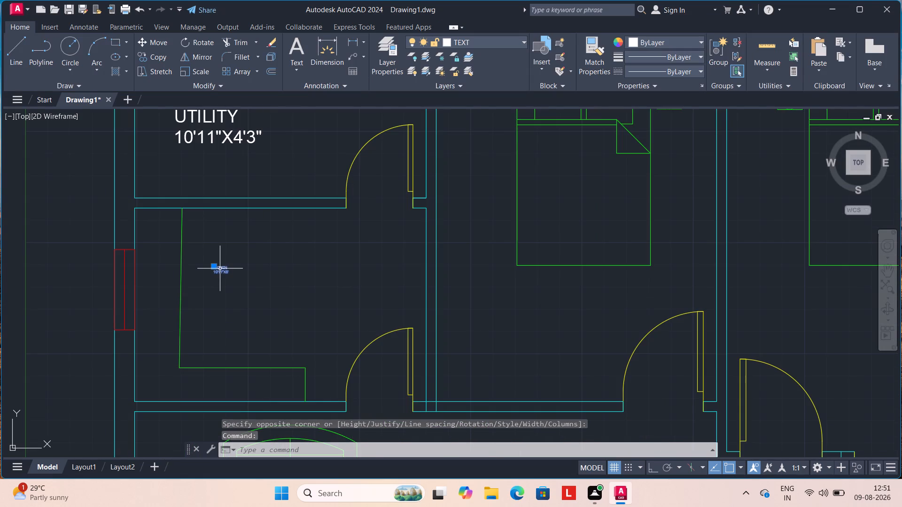
text(SC)
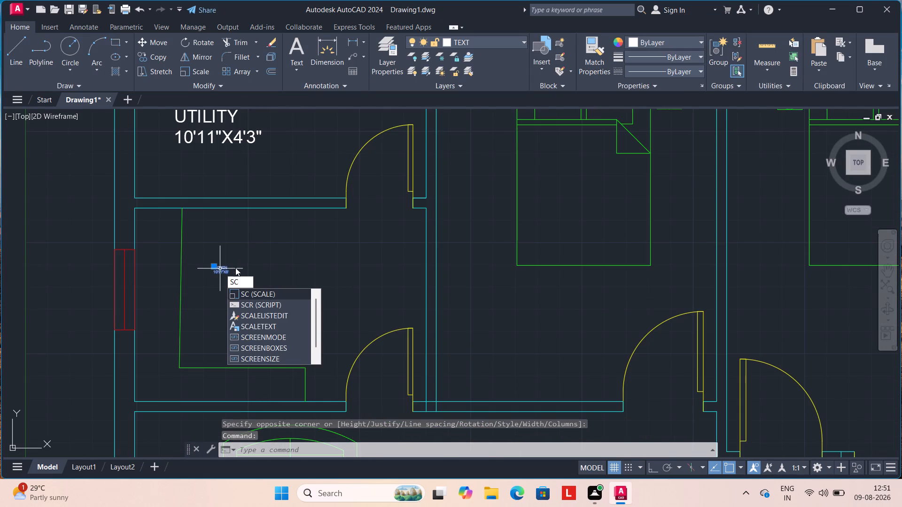
key(Return)
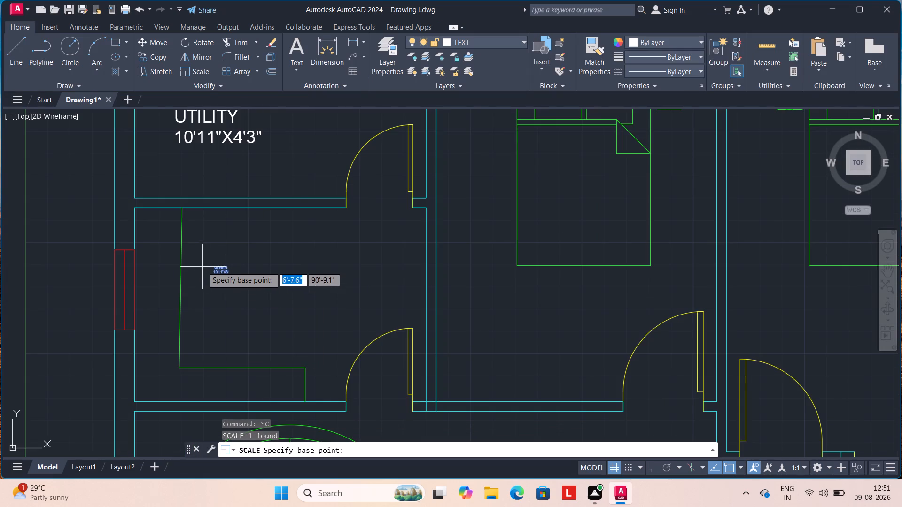
click(216, 271)
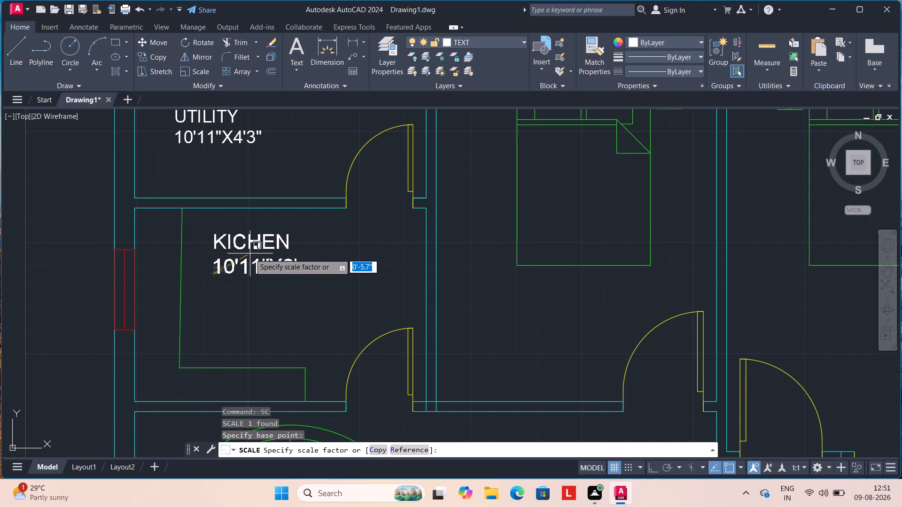
click(251, 253)
Add a multiline text label reading CHILDREN BED ROOM below the bed in the bedroom beside the kitchen.
scroll(302, 287, down, 1)
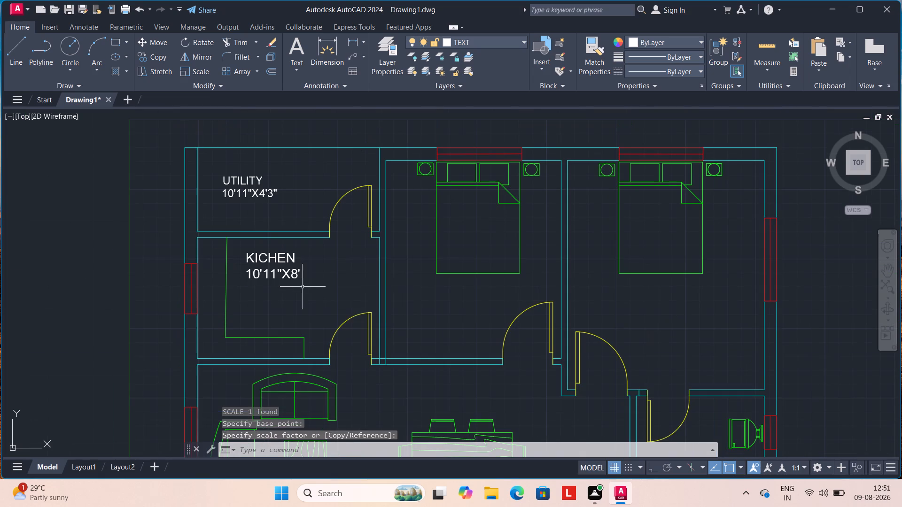
middle_drag(448, 294, 330, 295)
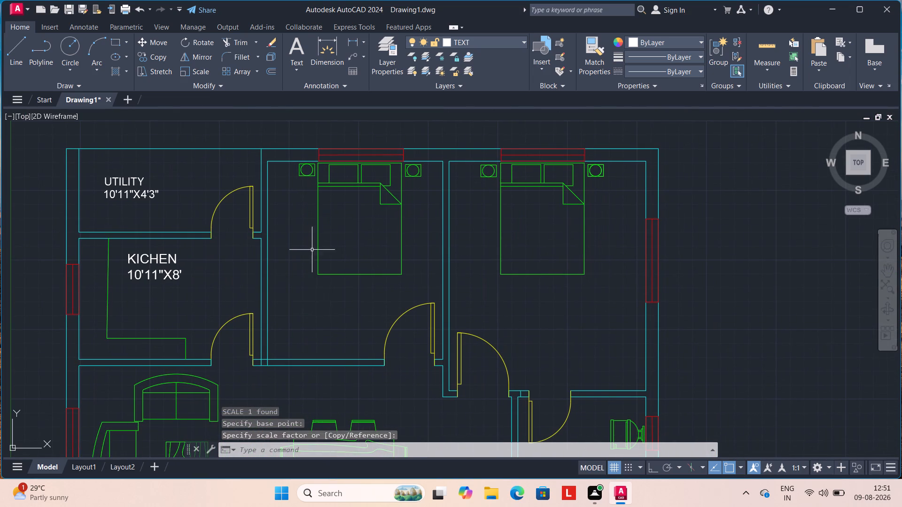
click(296, 69)
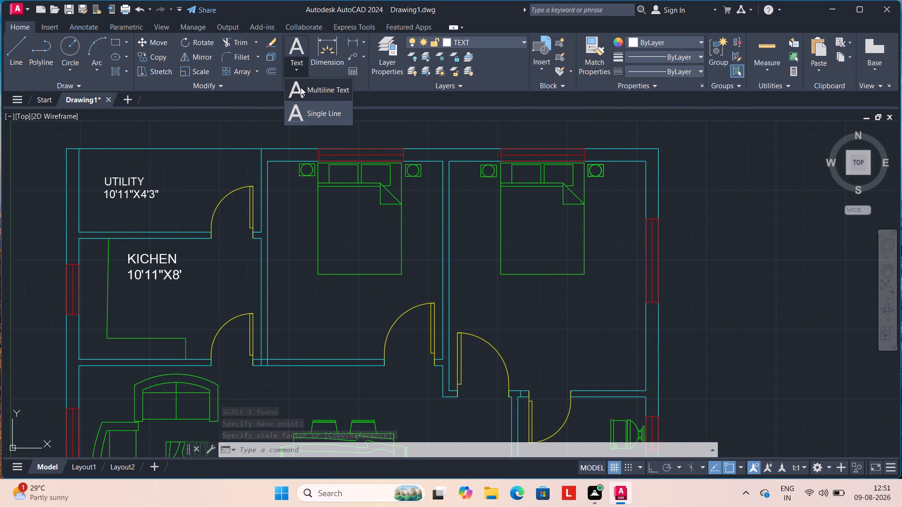
click(301, 87)
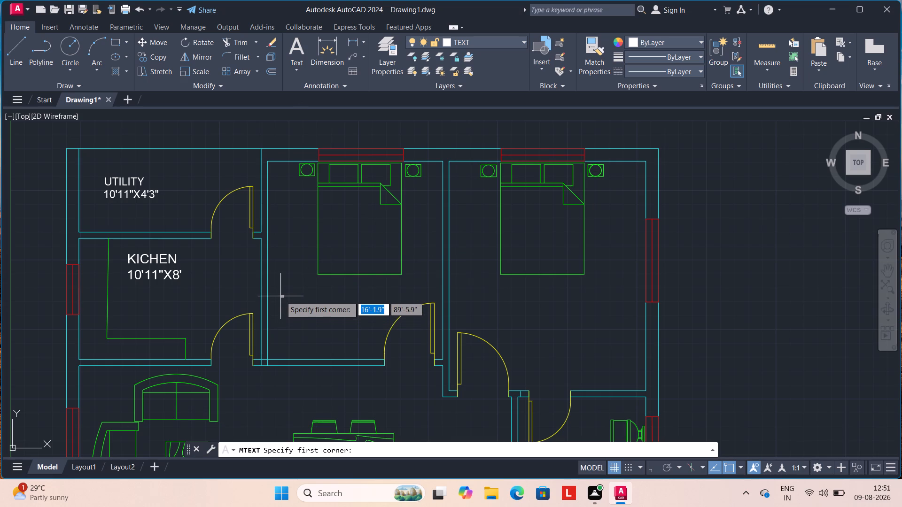
double_click(279, 296)
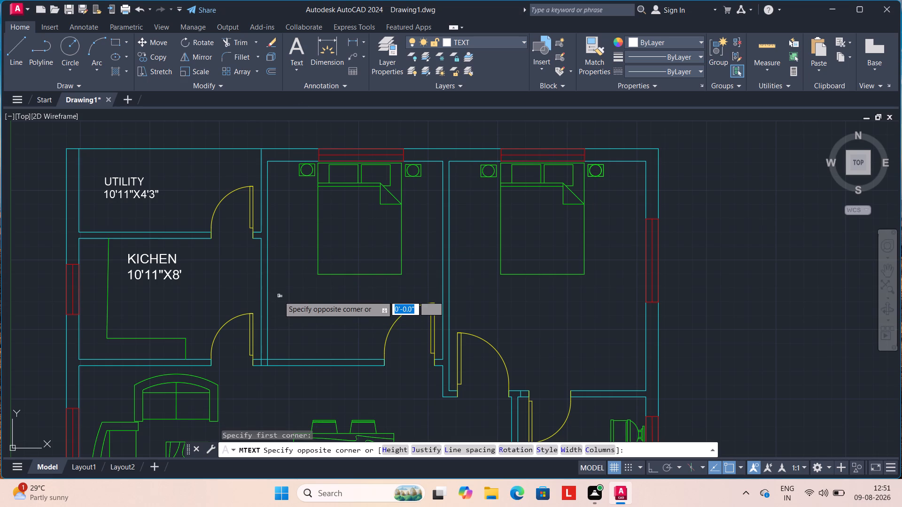
click(279, 296)
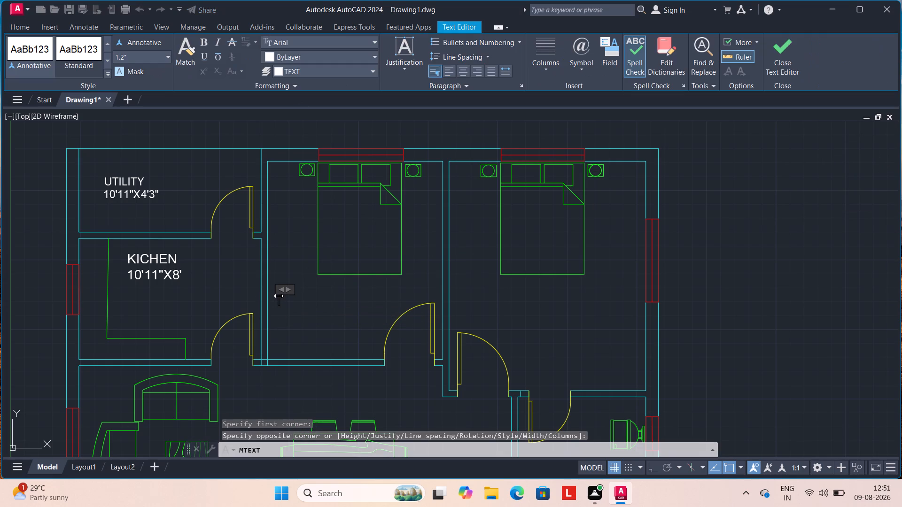
text(CH)
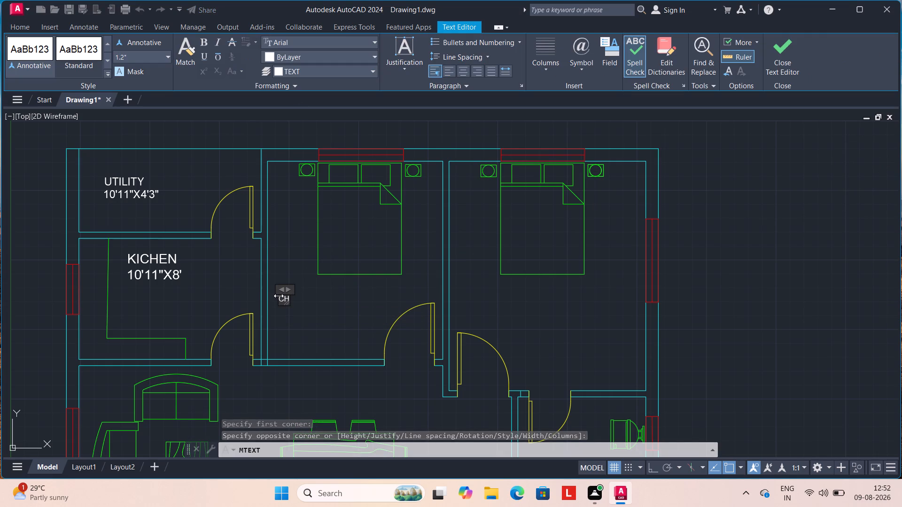
key(i)
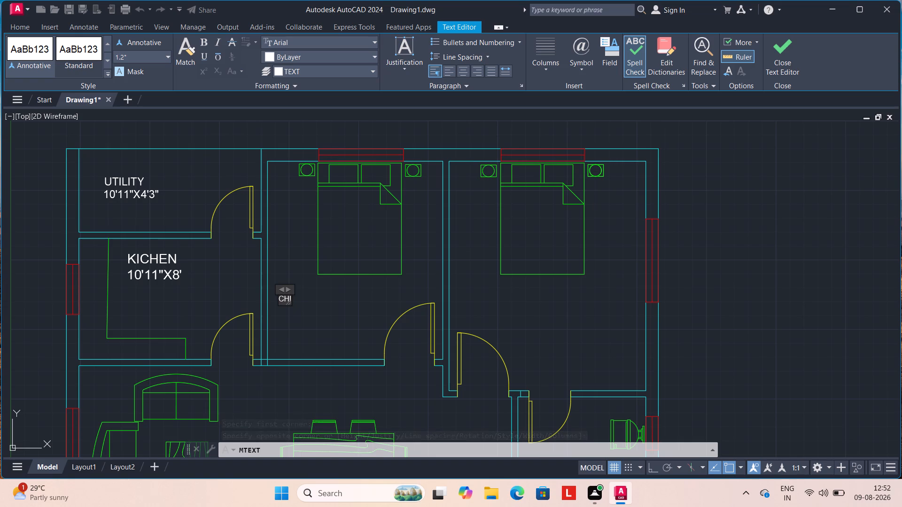
key(l)
key(d)
key(r)
text(EN)
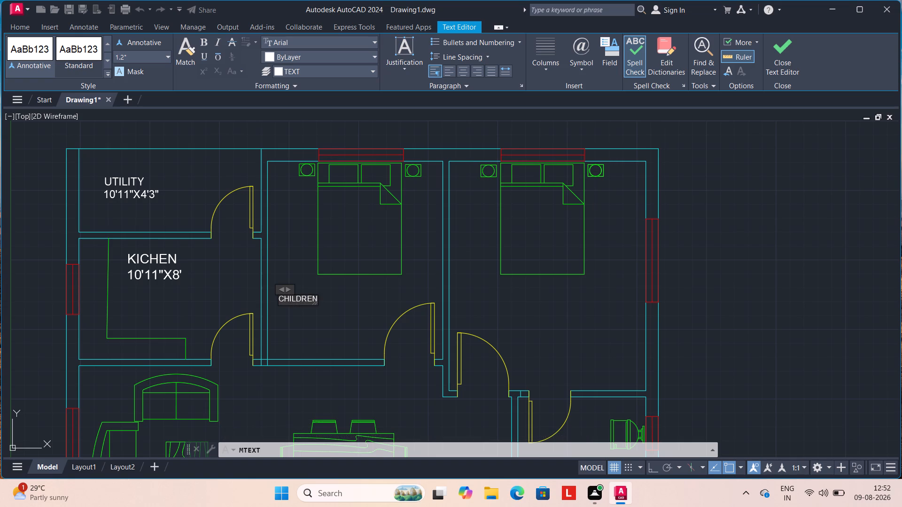
key(space)
text(BED R)
text(OO)
key(m)
Add the size 10'6"X11'10.5" on a second line of the CHILDREN BED ROOM label and finish the text.
key(Return)
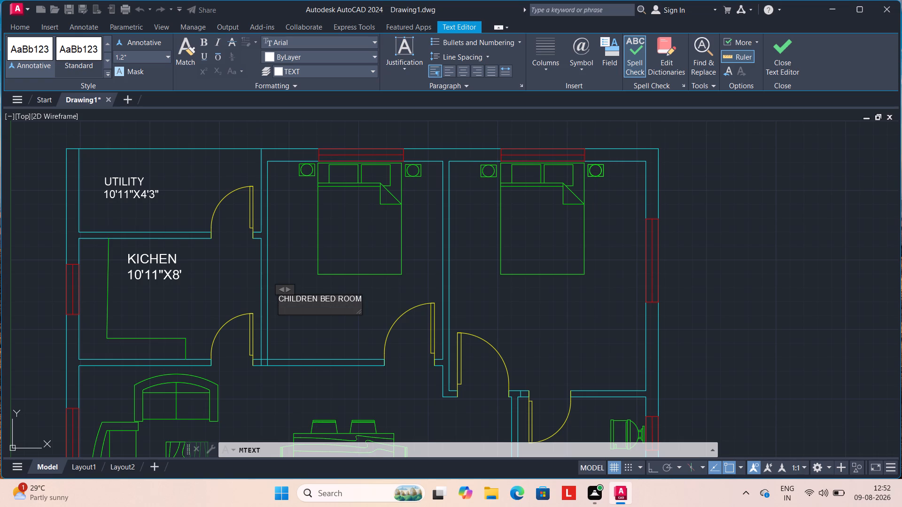
text(10)
text('6)
key(shift+quotedbl)
key(x)
text(11)
key(apostrophe)
text(10.)
key(6)
key(BackSpace)
key(5)
key(shift+quotedbl)
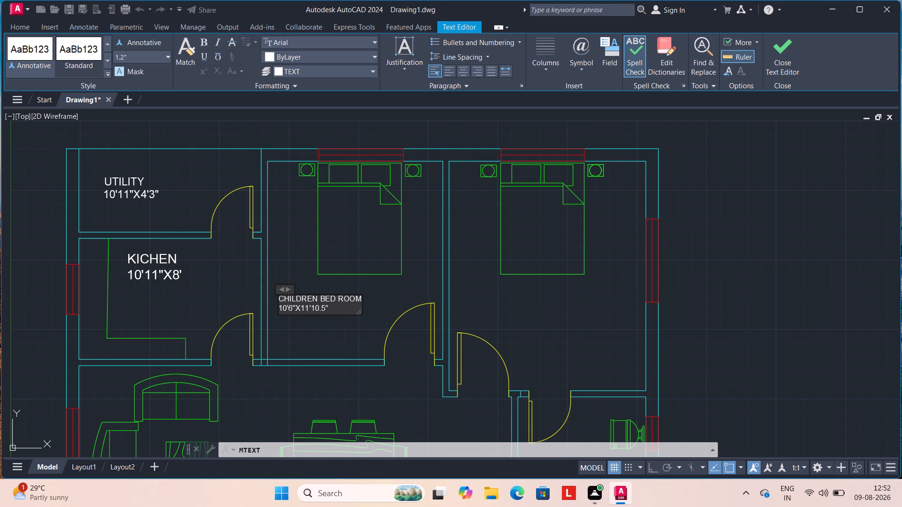
click(279, 295)
click(328, 308)
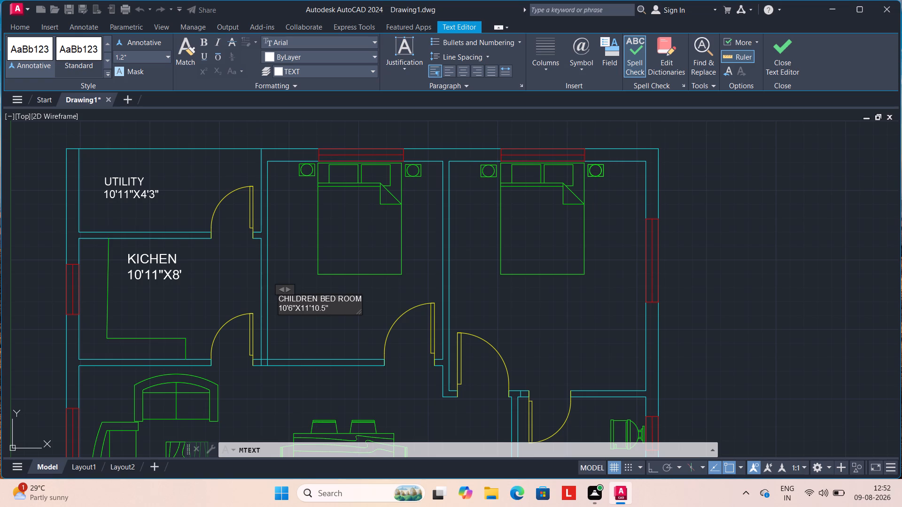
click(329, 308)
drag(329, 308, 335, 308)
triple_click(337, 307)
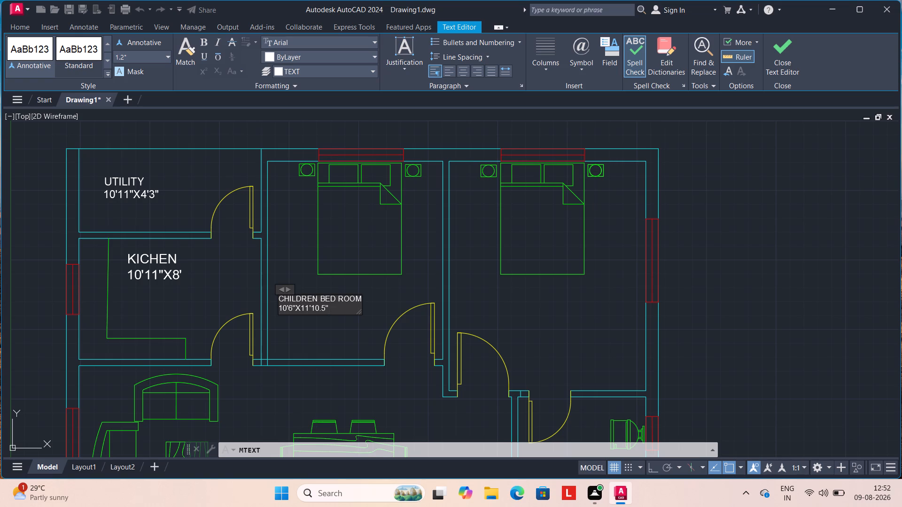
click(347, 313)
click(344, 320)
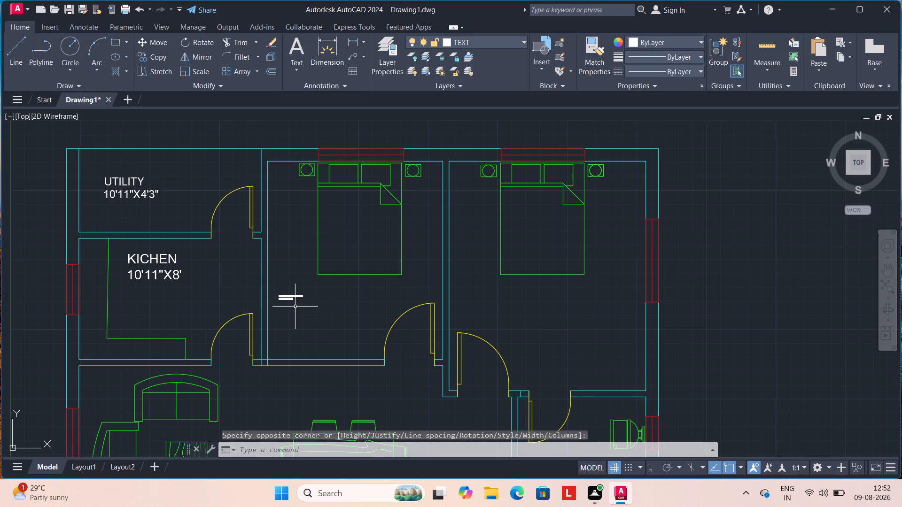
Scale up the CHILDREN BED ROOM label by a factor of about 4.2, using its upper-left corner as base point.
click(285, 297)
click(285, 299)
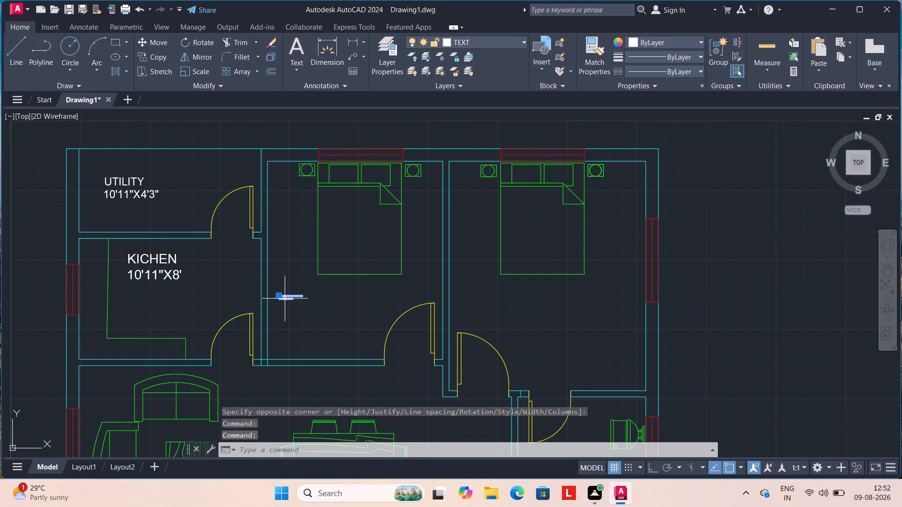
text(SC)
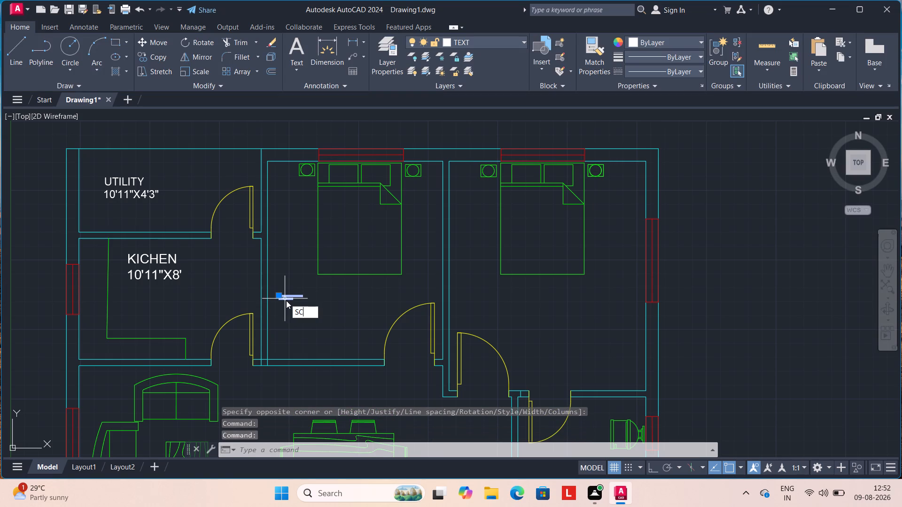
click(286, 300)
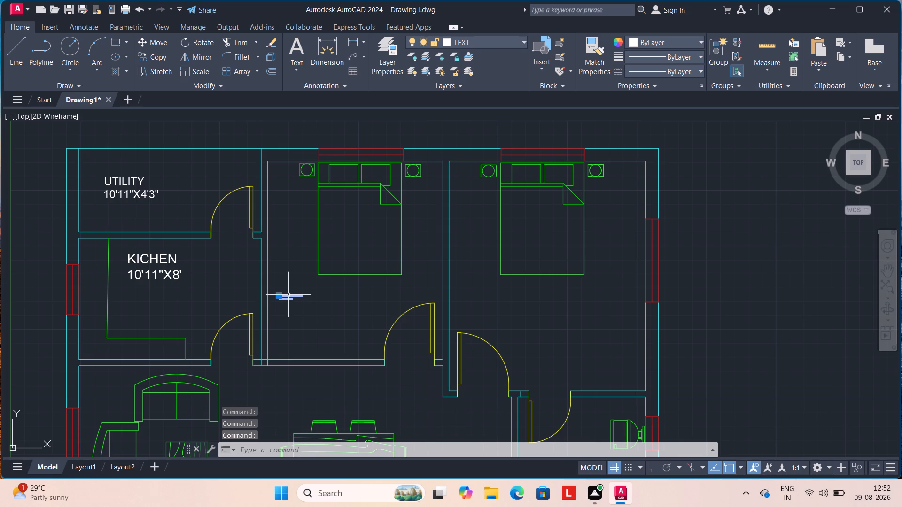
scroll(288, 295, up, 2)
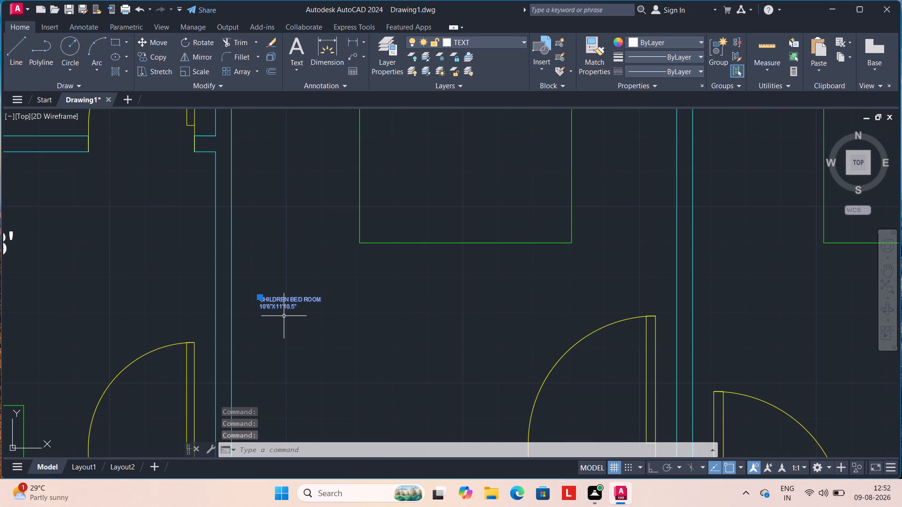
text(SC)
key(Return)
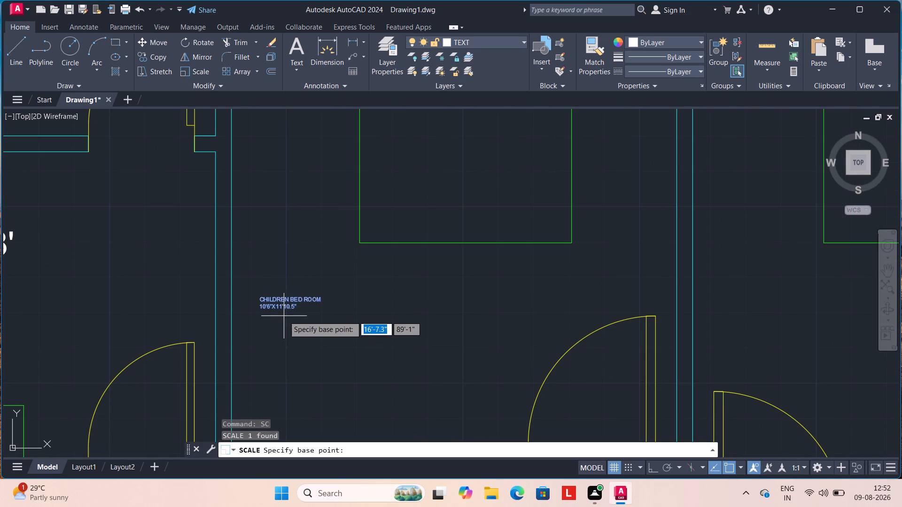
click(280, 298)
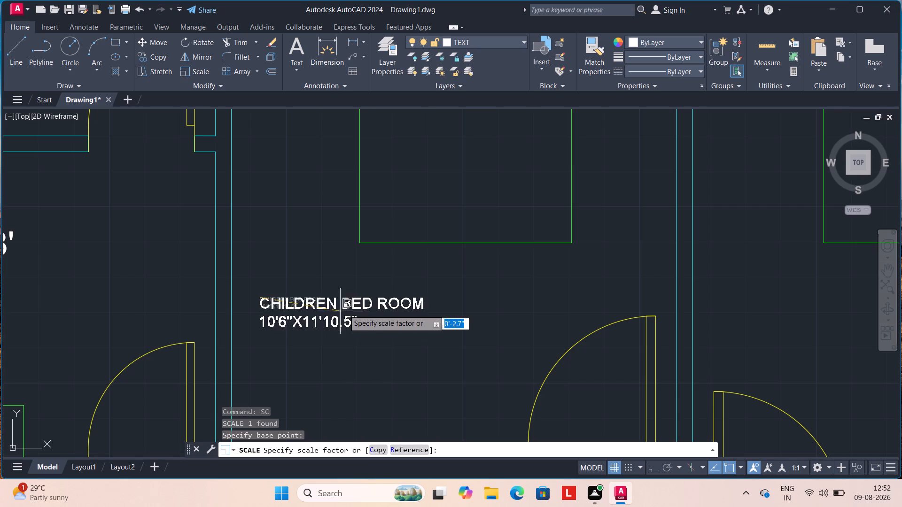
click(387, 288)
Add a multiline text label reading MASTER BED ROOM below the bed in the bedroom beside the children's bedroom.
scroll(383, 330, down, 2)
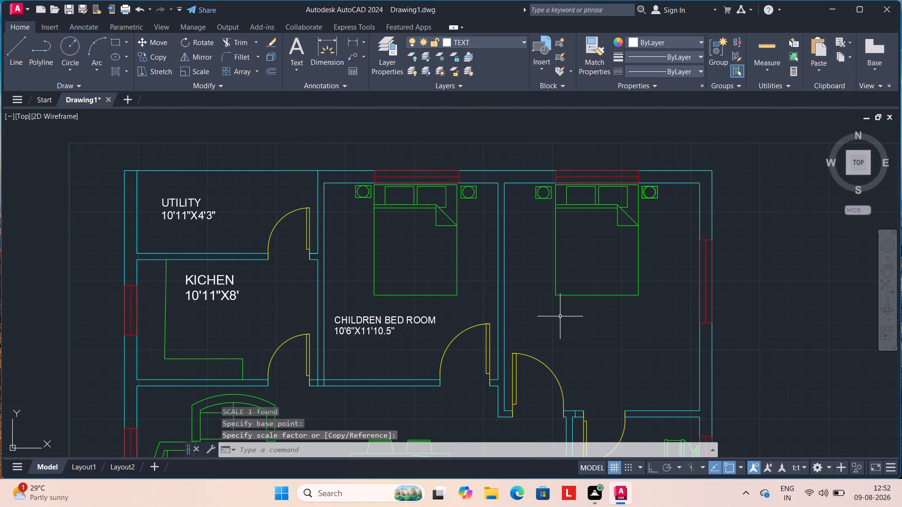
scroll(560, 322, down, 1)
middle_drag(572, 335, 457, 298)
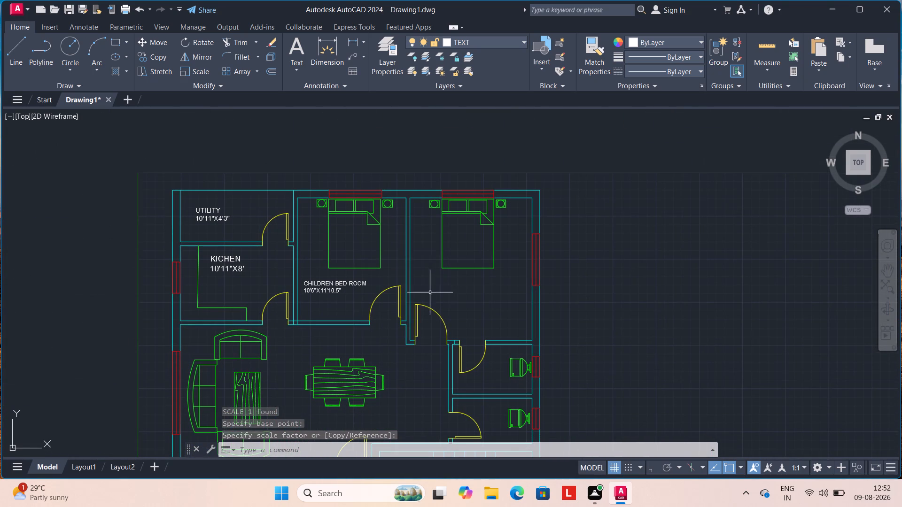
click(296, 68)
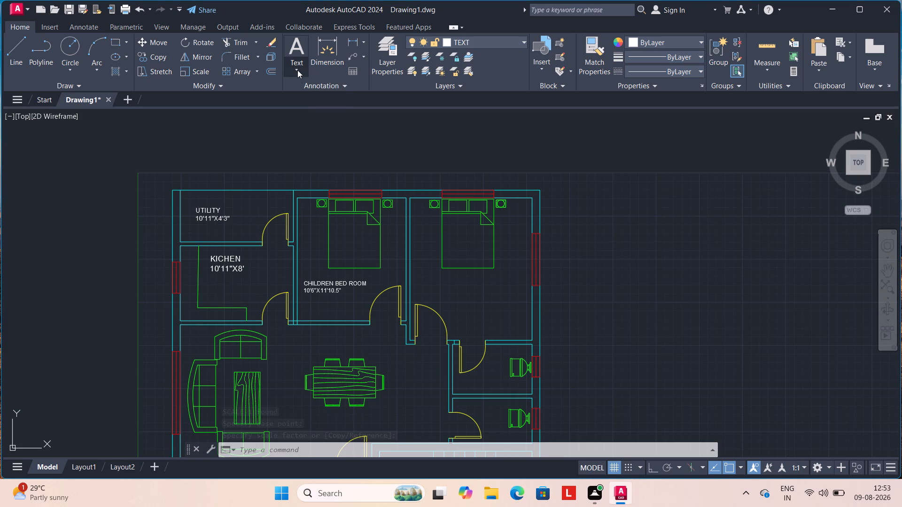
click(299, 82)
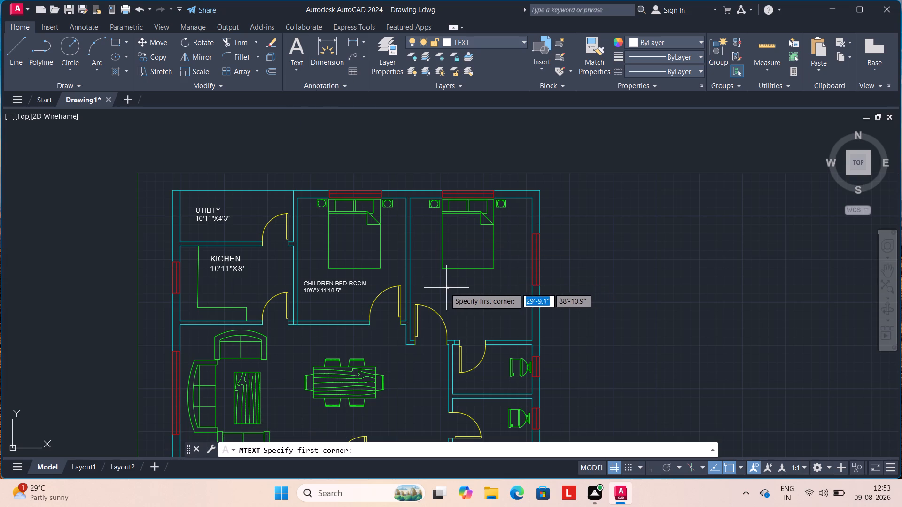
double_click(443, 288)
click(443, 288)
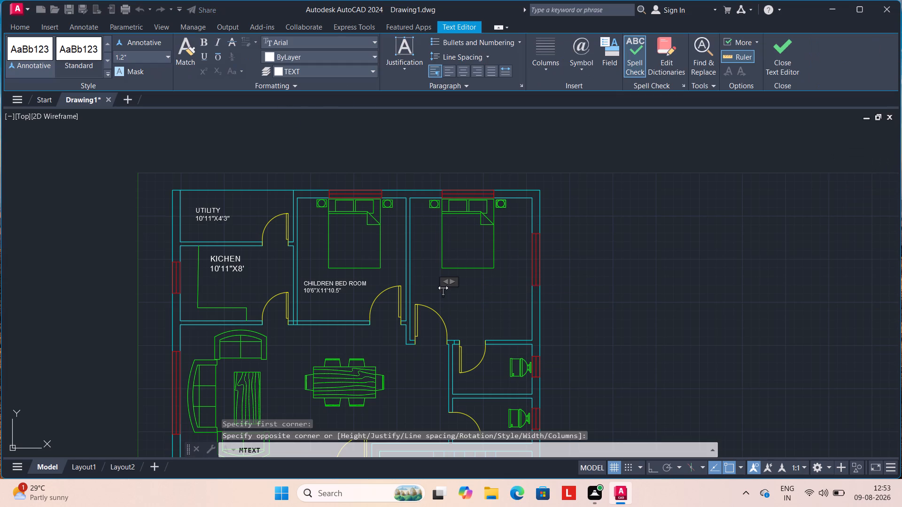
text(MASTER)
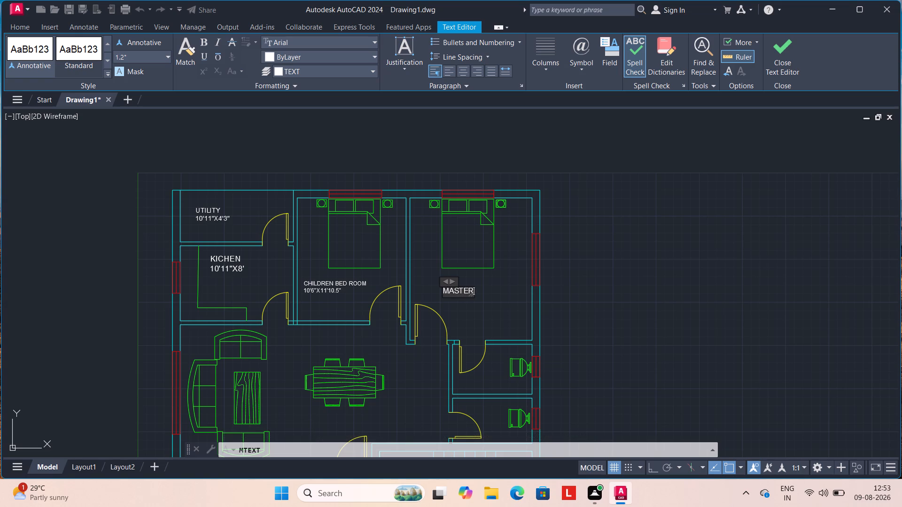
key(space)
text(BED R)
text(OOM)
Add the size 11'9.4"X13'9" on a second line of the MASTER BED ROOM label and finish the text.
key(Return)
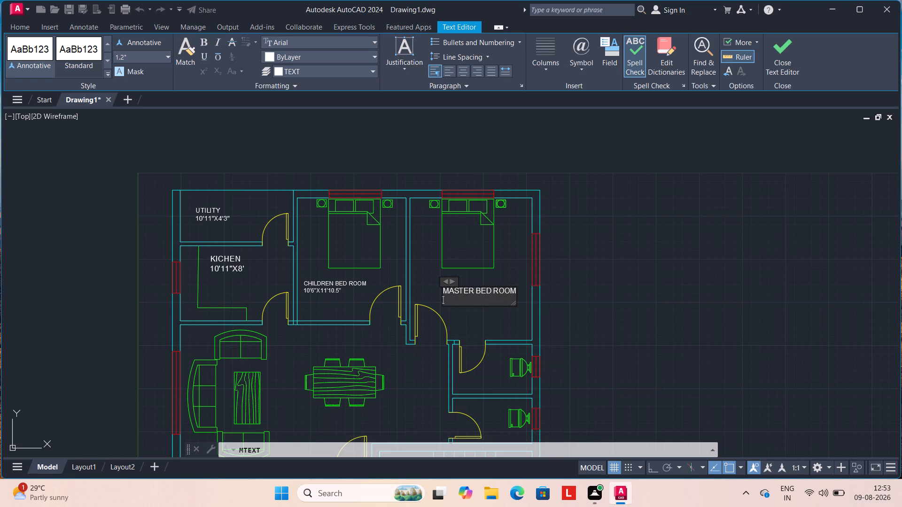
text(11)
key(apostrophe)
text(9.5)
key(BackSpace)
key(4)
key(shift+quotedbl)
key(x)
text(13)
key(apostrophe)
key(9)
key(shift+quotedbl)
triple_click(499, 303)
double_click(499, 303)
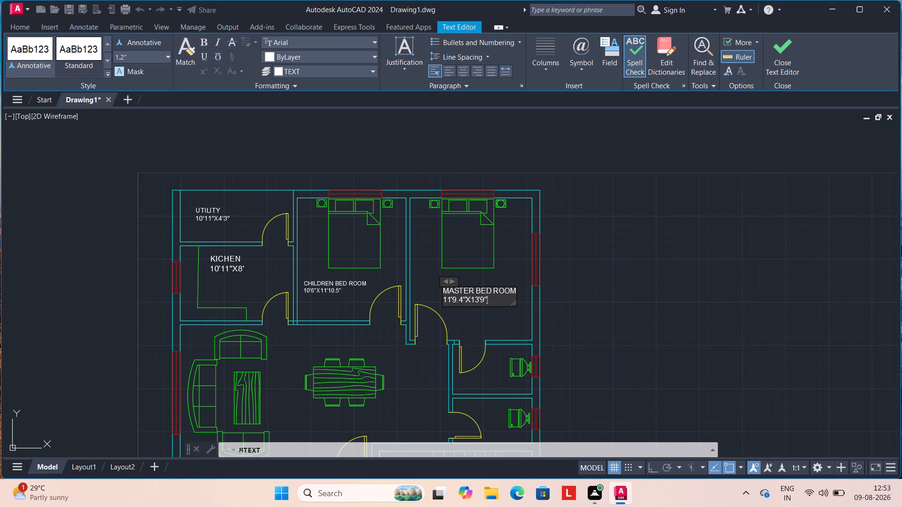
double_click(499, 303)
click(499, 303)
triple_click(495, 297)
double_click(514, 272)
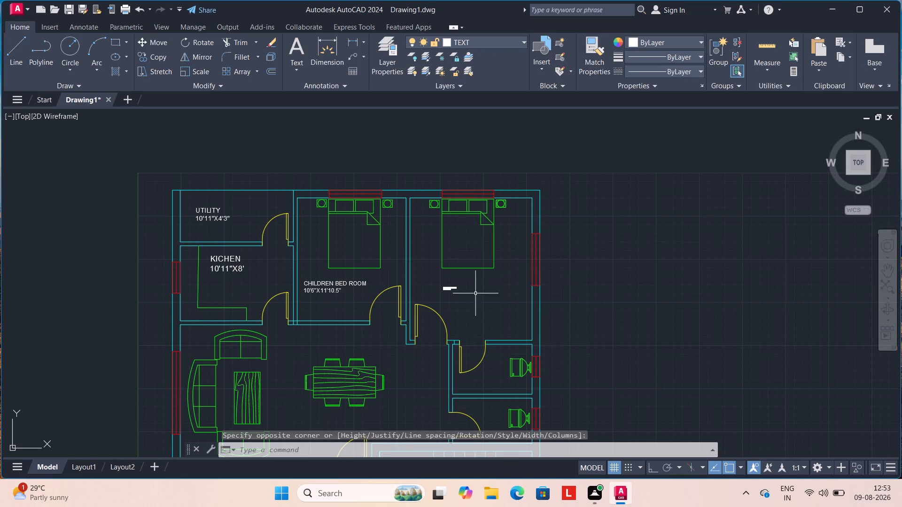
Scale up the MASTER BED ROOM label by a factor of about 5, using its lower-left corner as base point.
scroll(465, 288, up, 1)
click(445, 290)
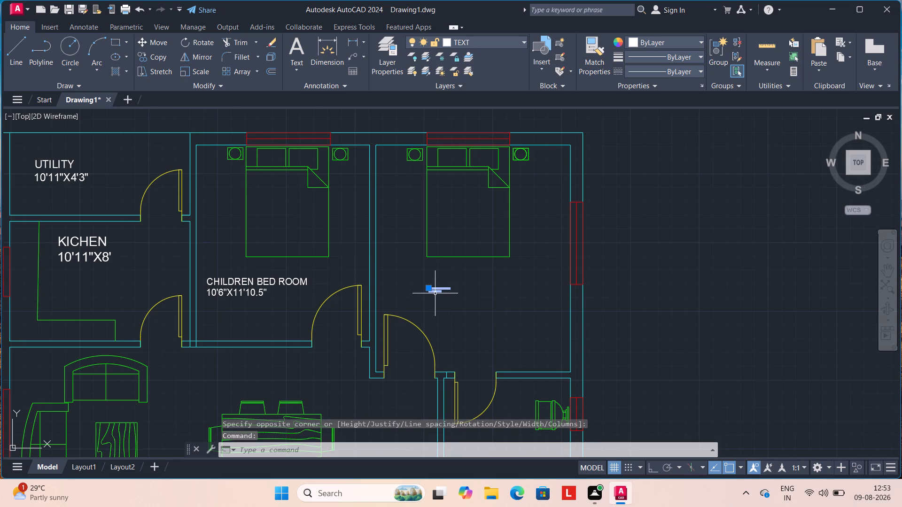
text(SC)
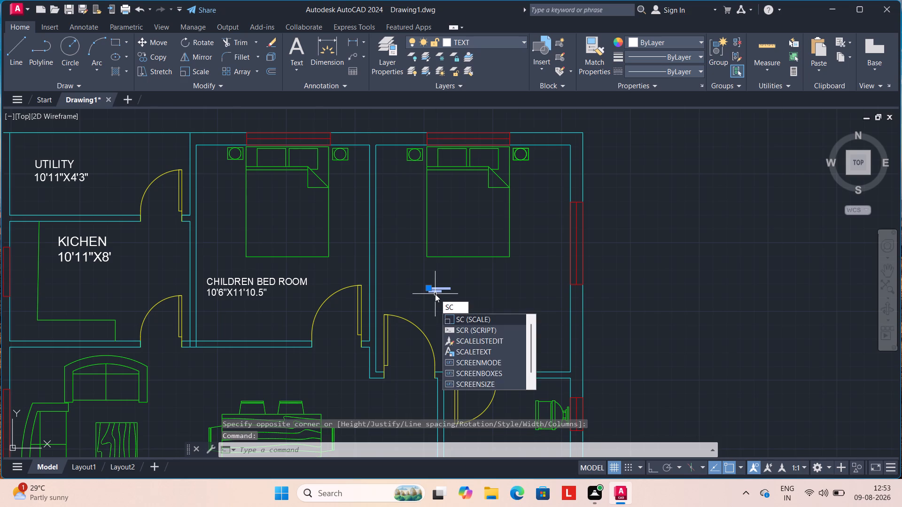
key(Return)
click(435, 292)
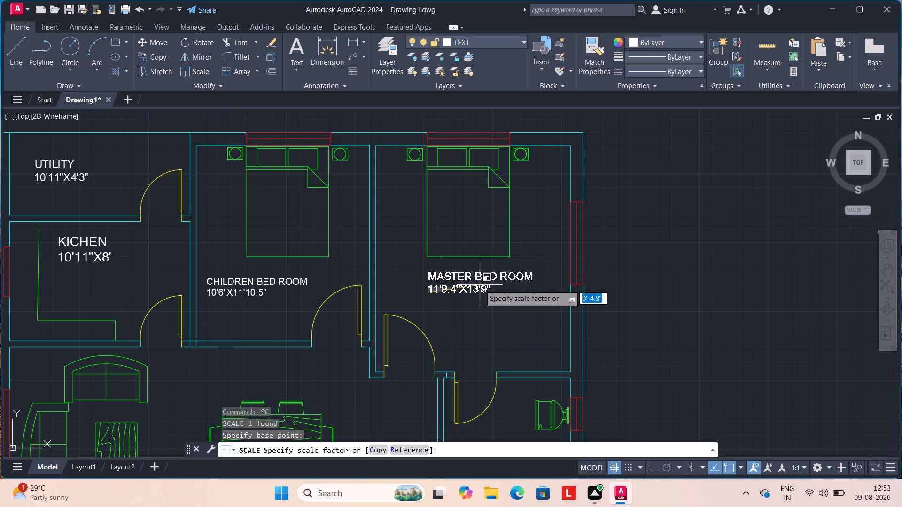
click(483, 284)
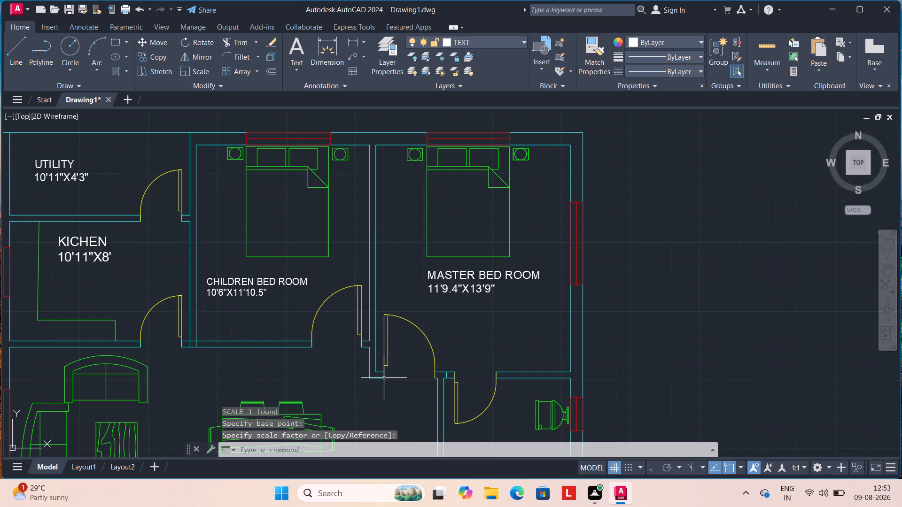
Add a multiline text label reading LIVING between the sofa set and the dining table, just below table level.
scroll(381, 378, down, 1)
middle_drag(365, 413, 376, 275)
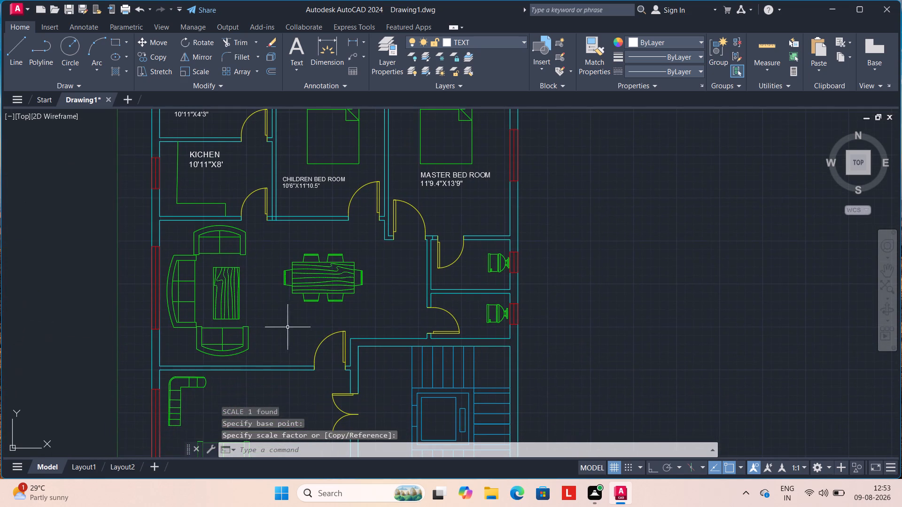
double_click(263, 318)
double_click(263, 318)
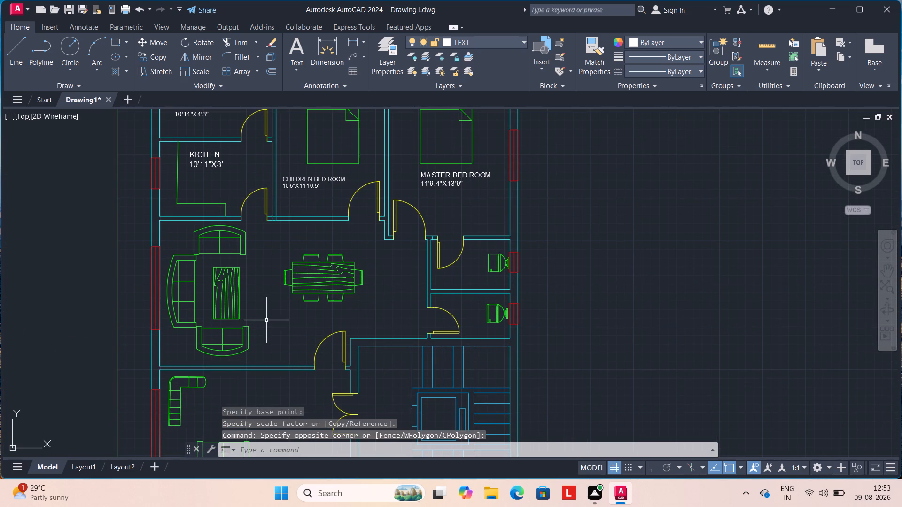
click(296, 68)
click(300, 84)
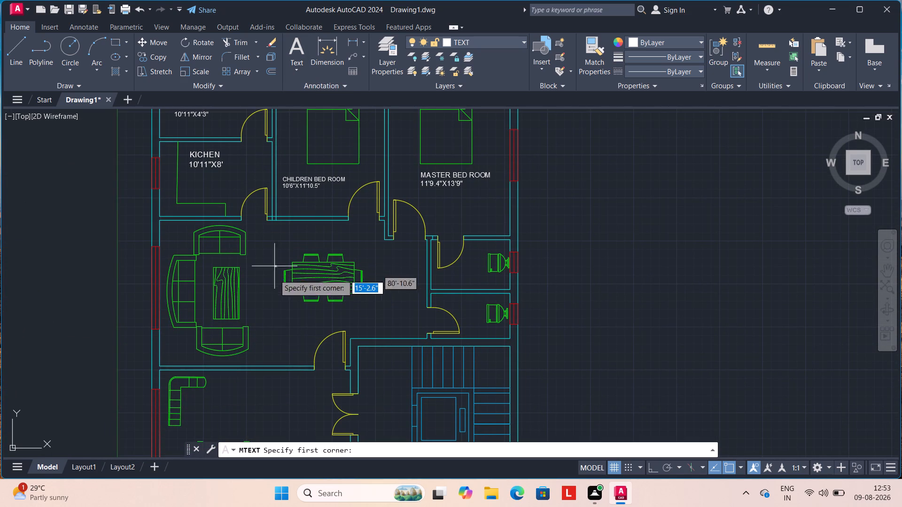
double_click(267, 319)
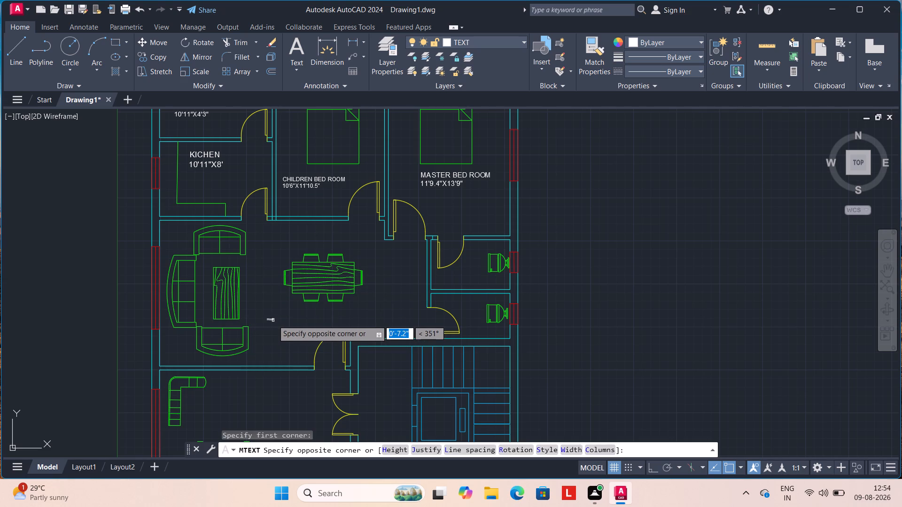
click(266, 320)
click(267, 320)
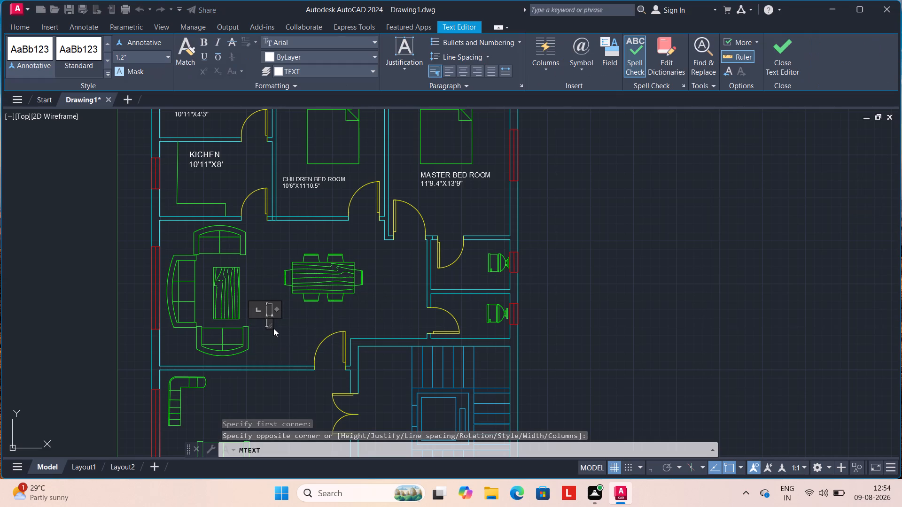
text(LI)
text(VI)
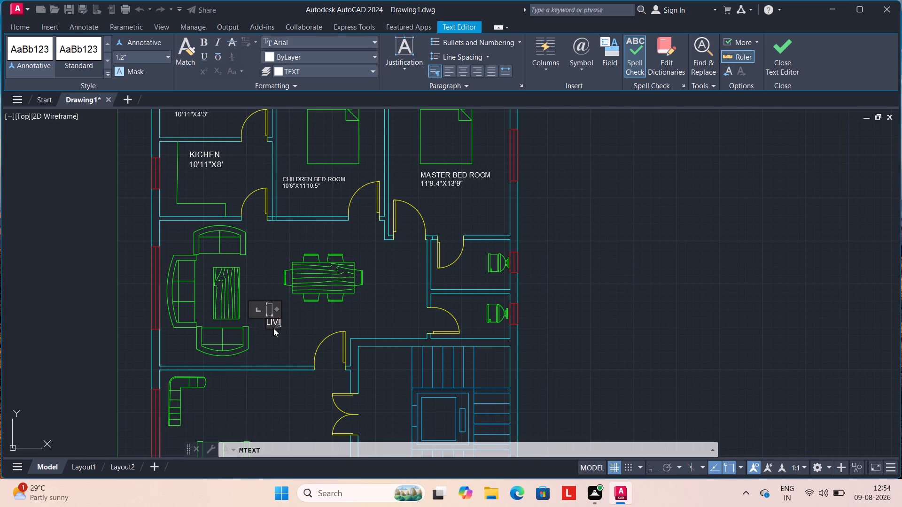
text(ND)
key(BackSpace)
key(g)
Add the size 25'10.9"X14'1.6" on a second line of the LIVING label and finish the text.
key(Return)
text(25)
key(apostrophe)
text(10)
key(period)
text(9")
key(x)
text(14)
key(apostrophe)
key(1)
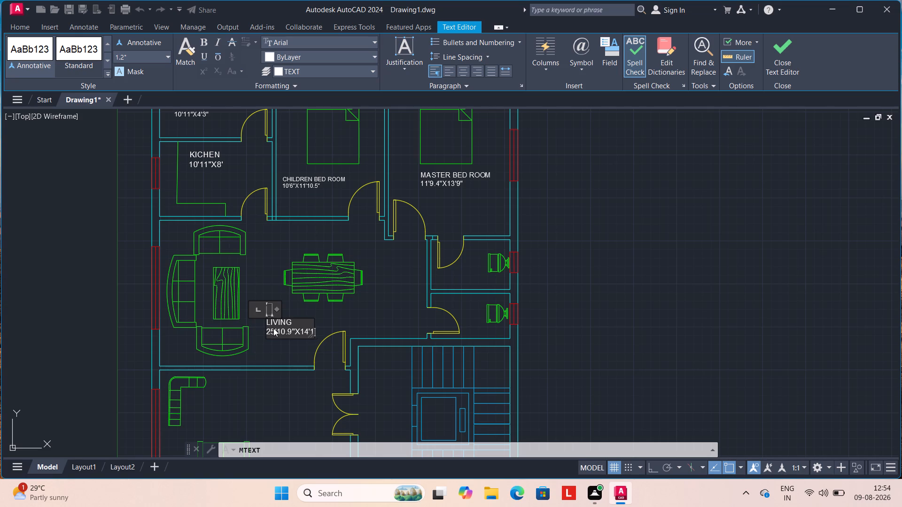
key(period)
key(6)
key(shift+quotedbl)
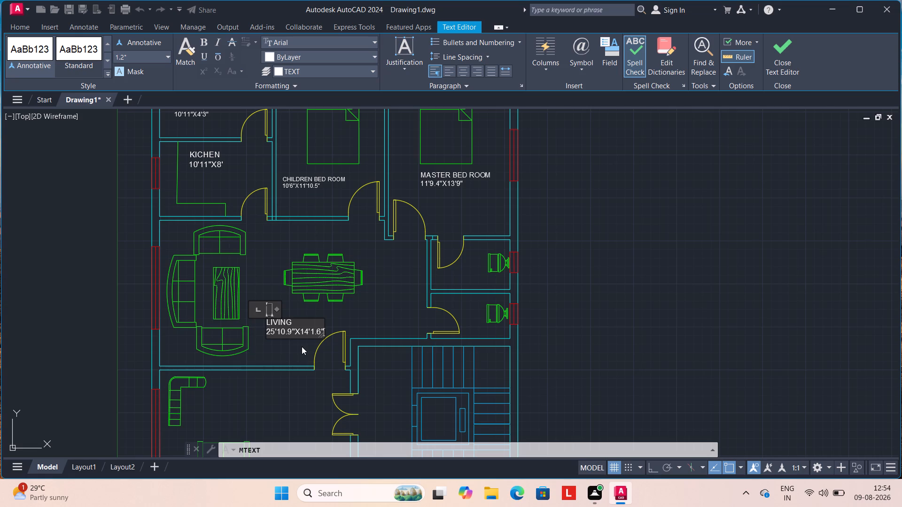
double_click(305, 336)
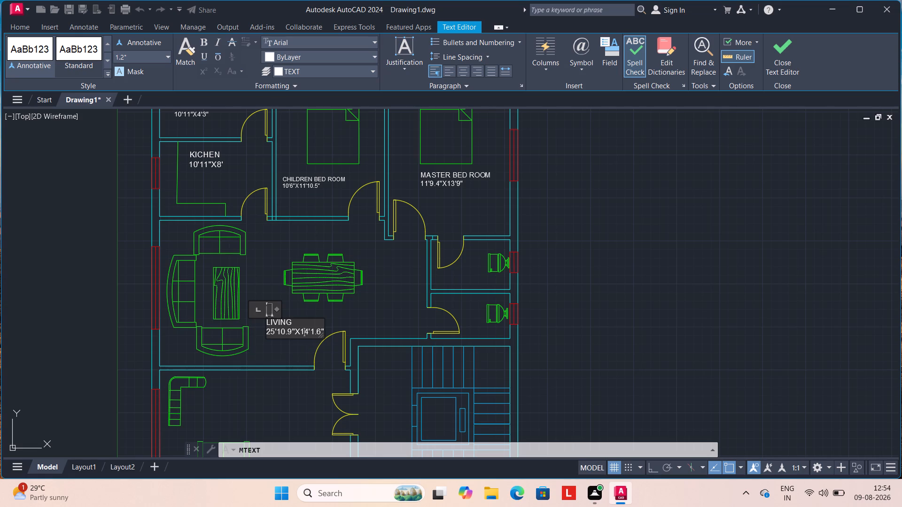
click(304, 340)
click(301, 344)
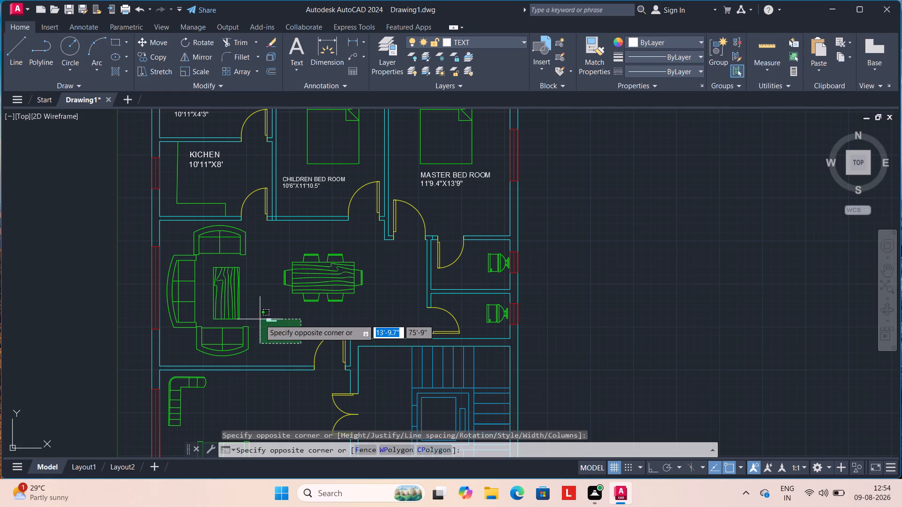
click(292, 335)
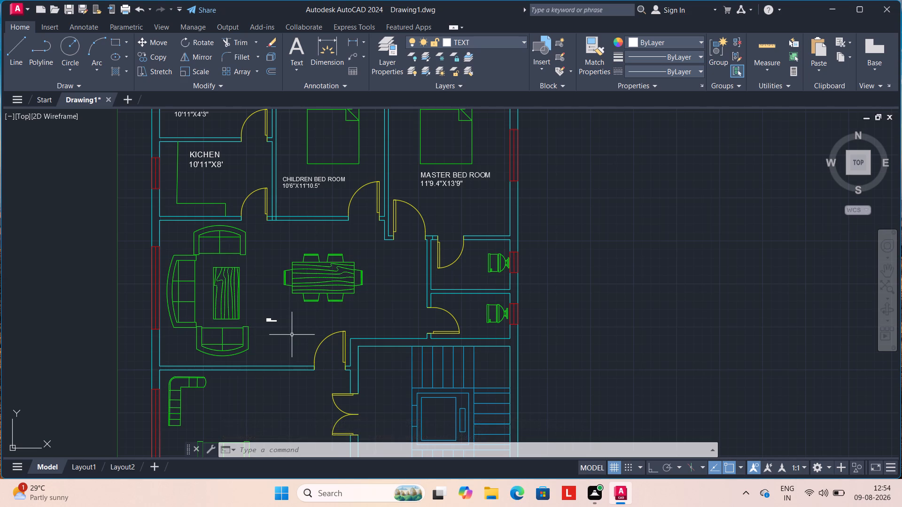
Scale up the tiny LIVING label freehand, using a base point near its lower-left corner.
click(268, 320)
text(SC)
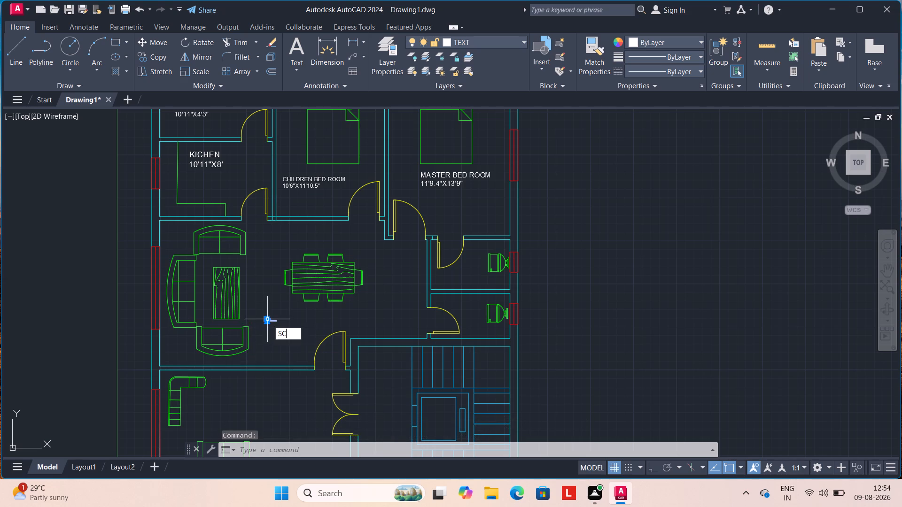
key(Return)
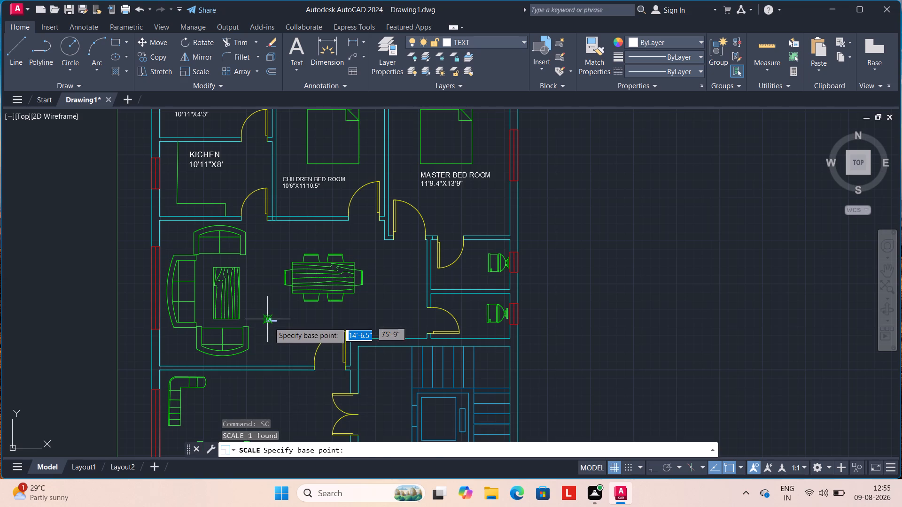
click(269, 323)
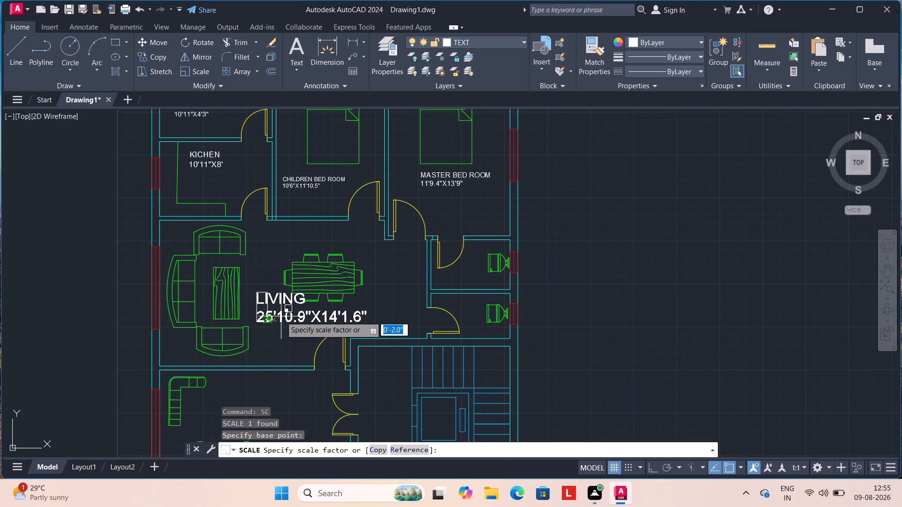
click(277, 320)
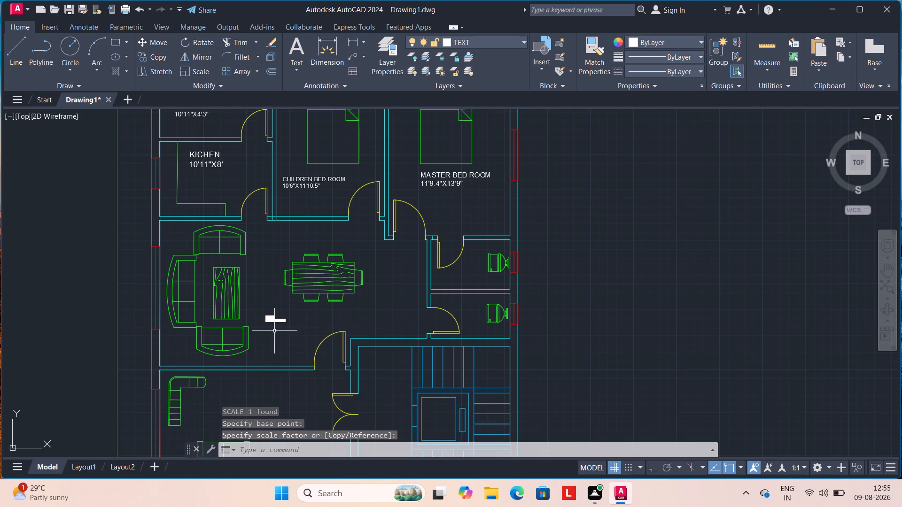
Scale up the LIVING label again by a factor of about 2, with a base point near its lower-left corner.
click(276, 323)
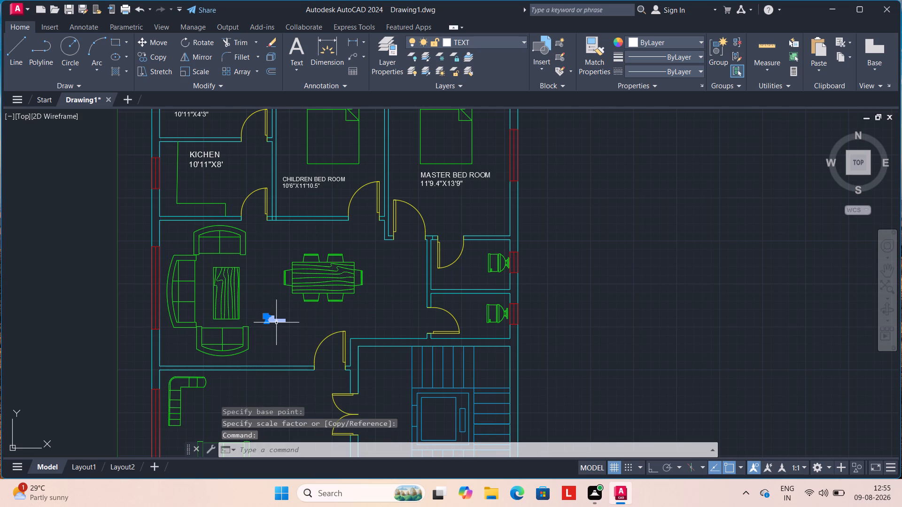
text(SC)
key(Return)
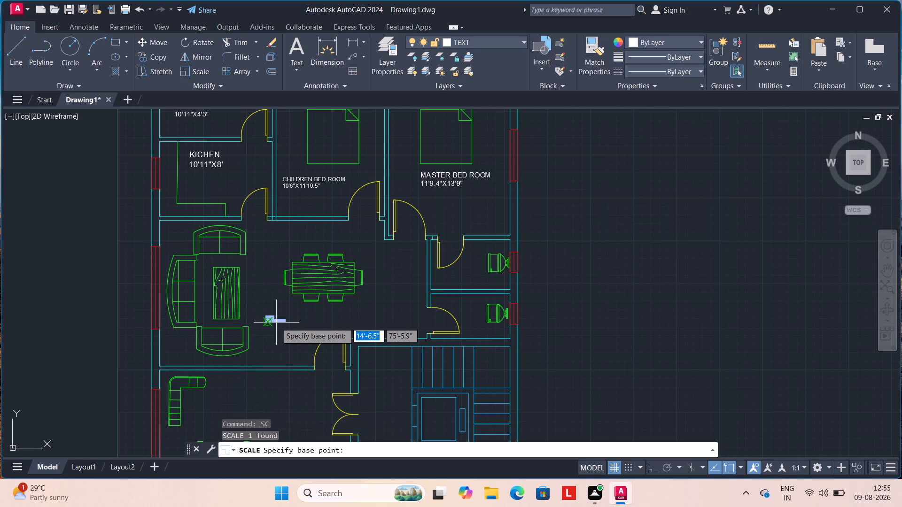
click(276, 323)
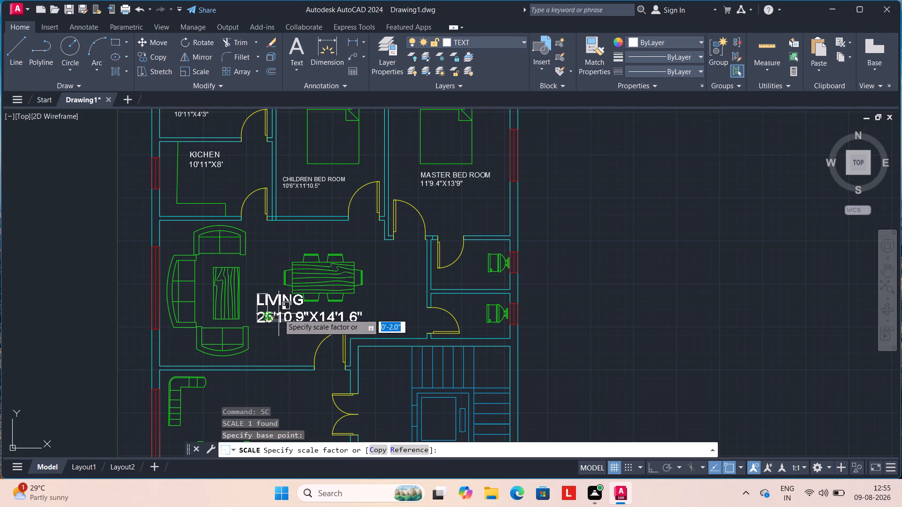
click(279, 314)
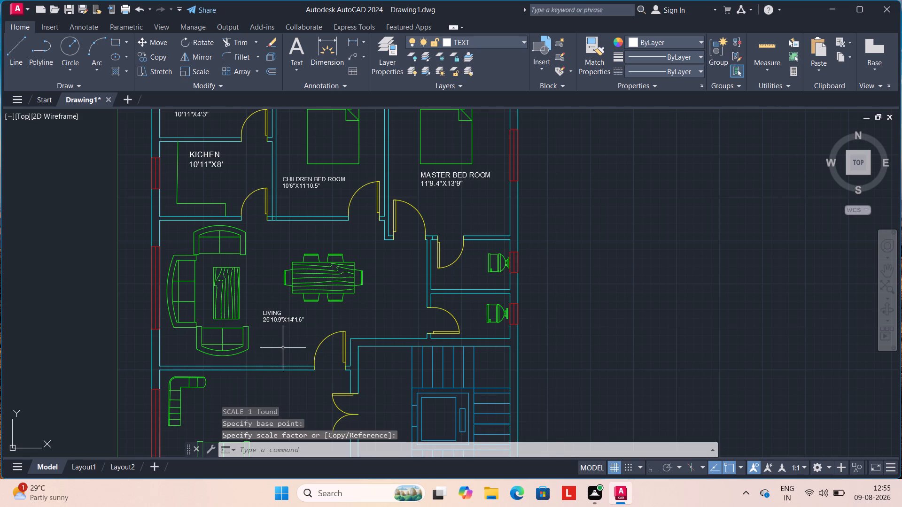
Add a multiline text label reading TOILET in the upper toilet, directly below the master bedroom.
scroll(285, 348, up, 1)
scroll(298, 343, down, 2)
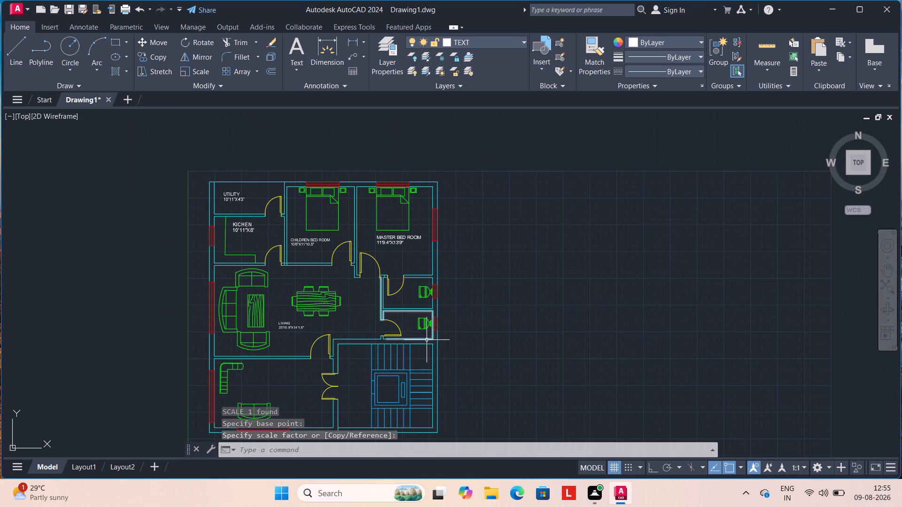
scroll(409, 340, up, 1)
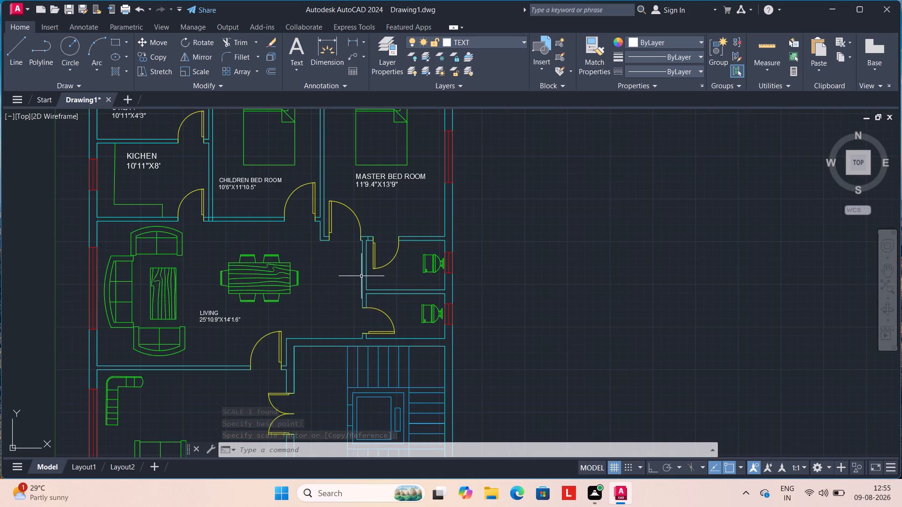
click(295, 70)
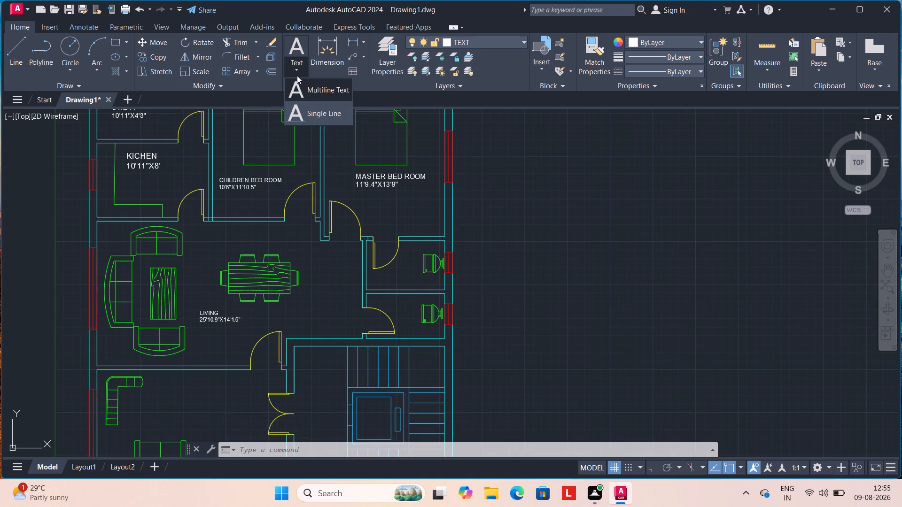
click(302, 84)
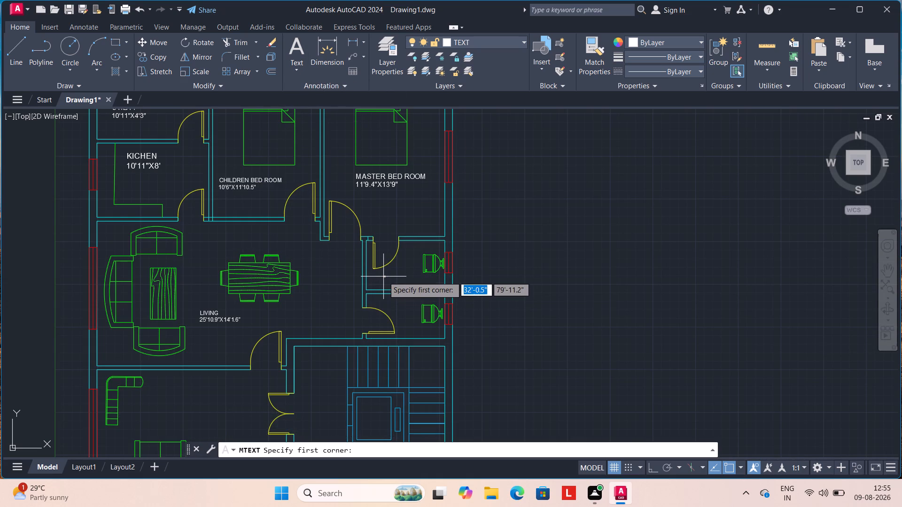
click(381, 274)
click(381, 274)
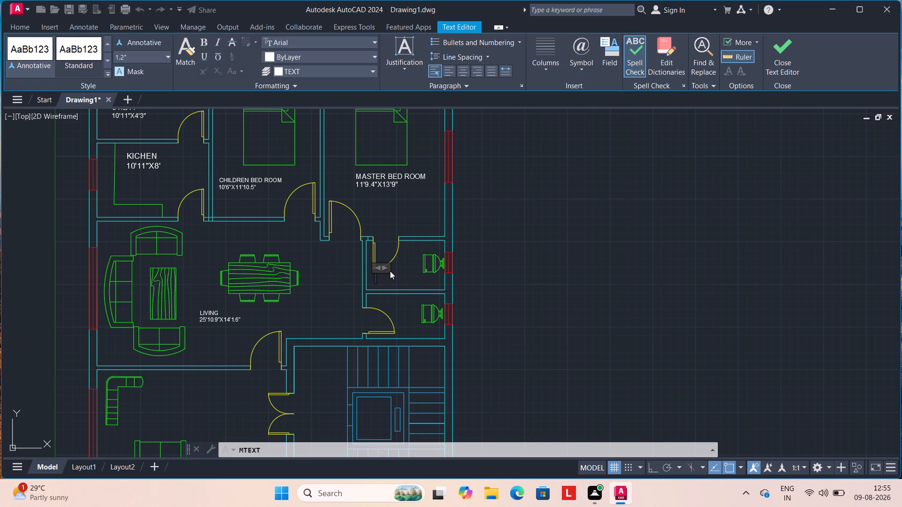
click(390, 271)
text(TOILET)
Add the size 7'8"X4'10" on a second line of the TOILET label and finish the text.
key(Return)
key(7)
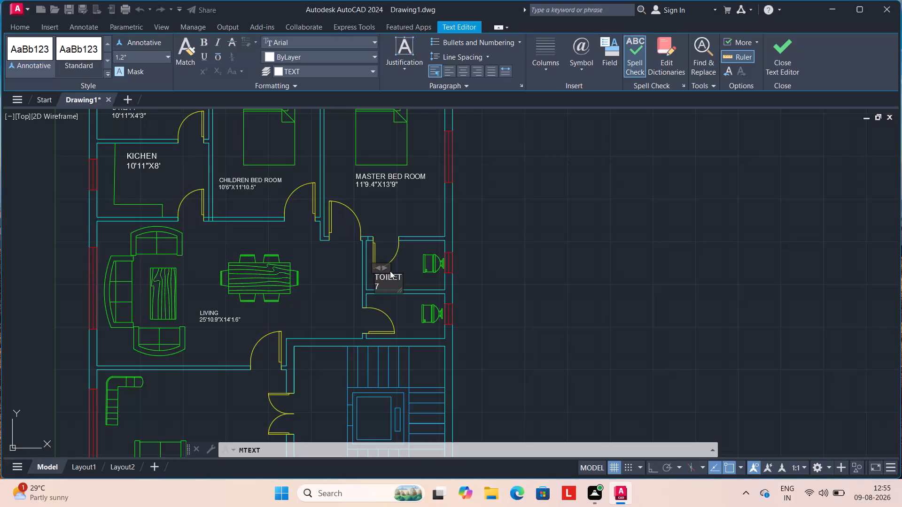
key(apostrophe)
text(8"X)
key(4)
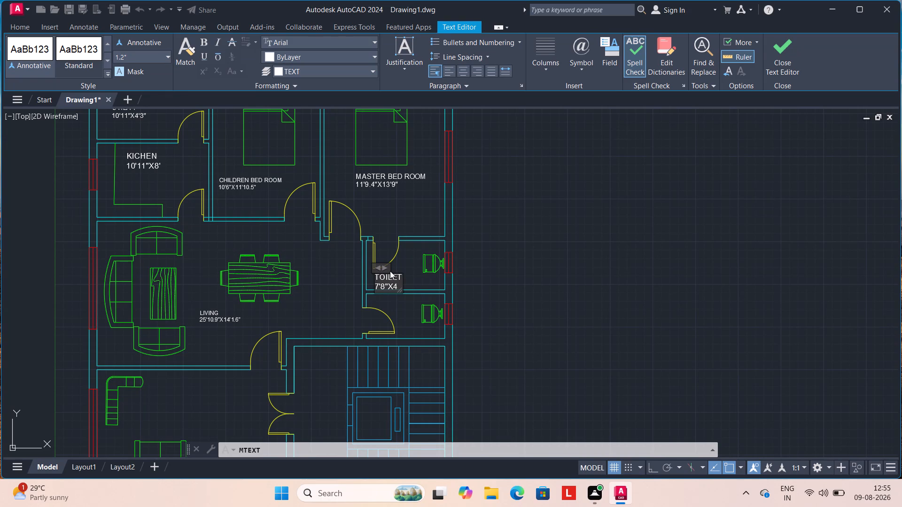
key(apostrophe)
text(10")
click(412, 273)
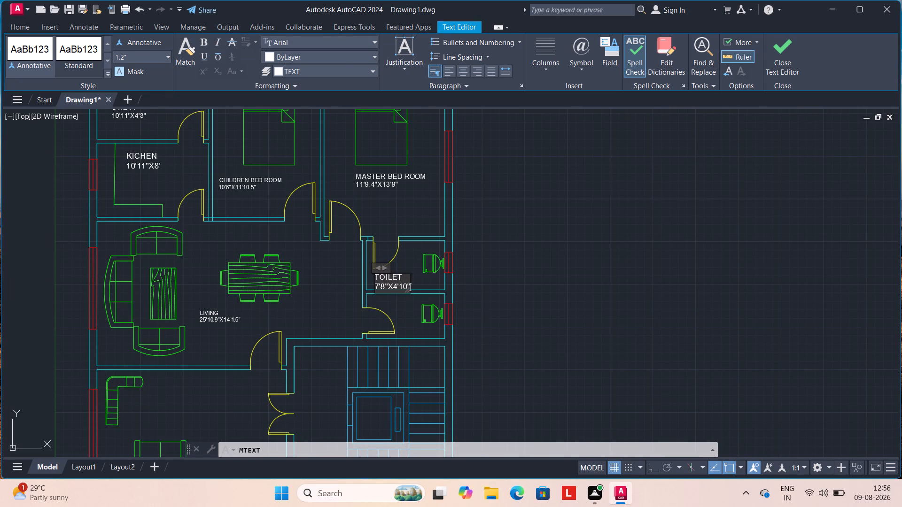
Scale up the tiny TOILET label freehand by a factor of about 5, using a base point near its middle.
scroll(369, 270, up, 2)
click(381, 282)
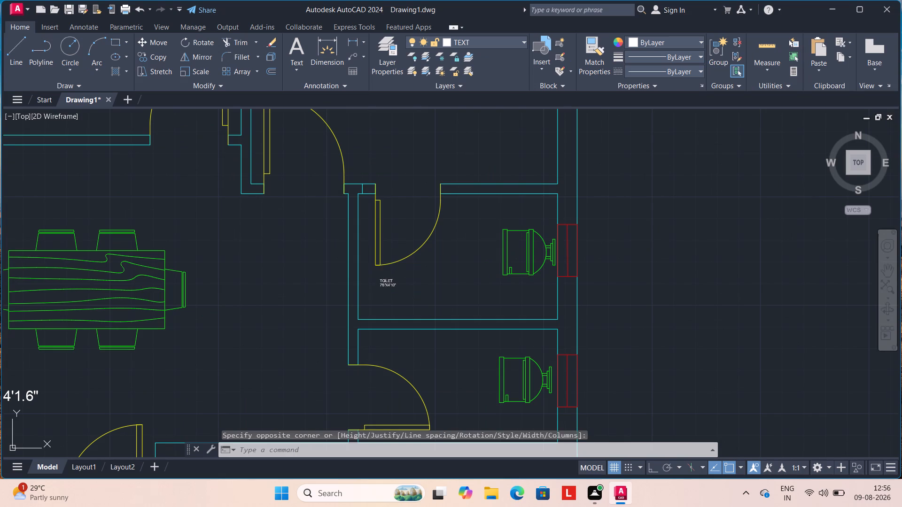
text(SC)
key(Return)
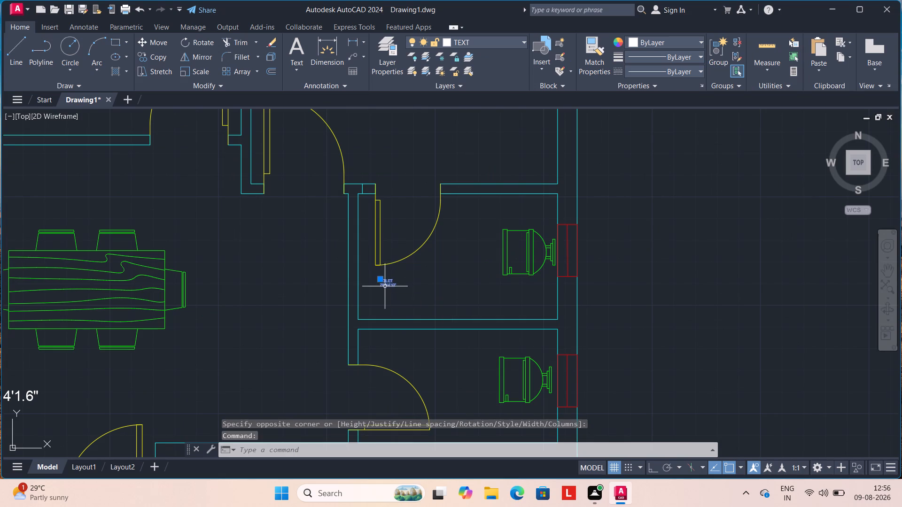
click(388, 285)
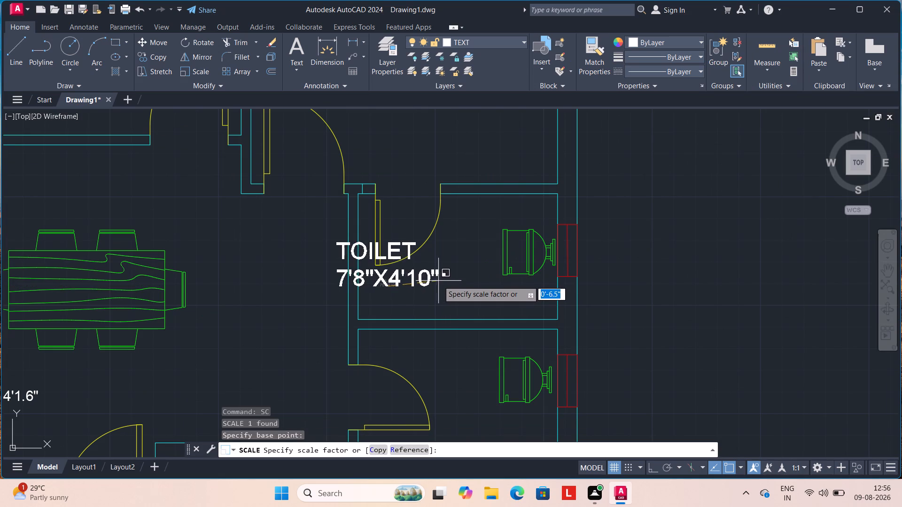
click(429, 281)
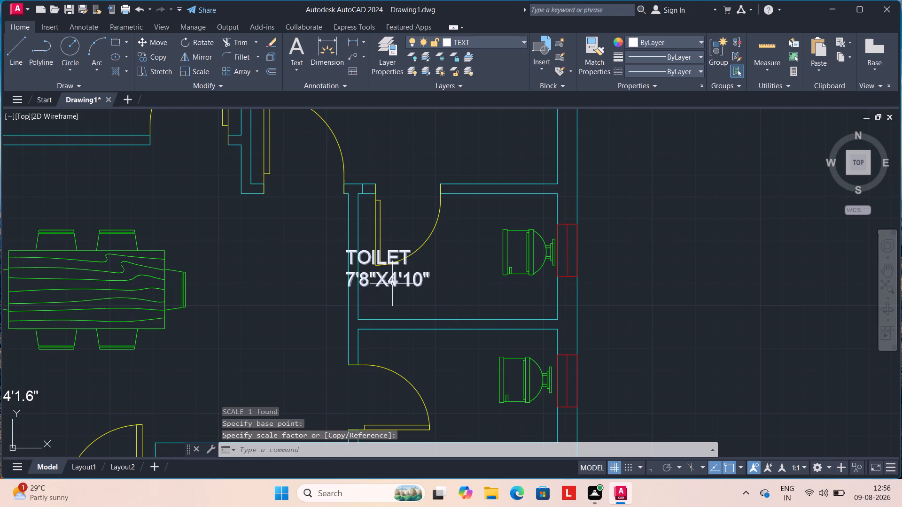
click(386, 260)
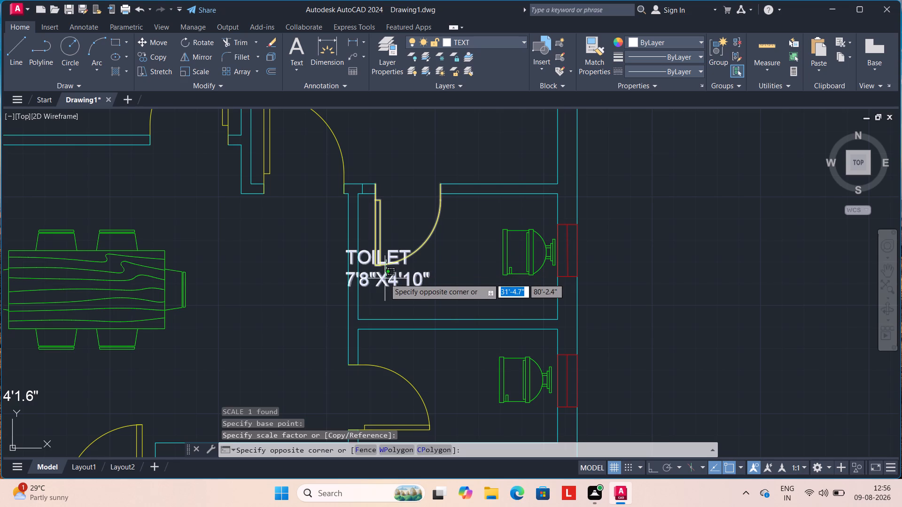
key(Escape)
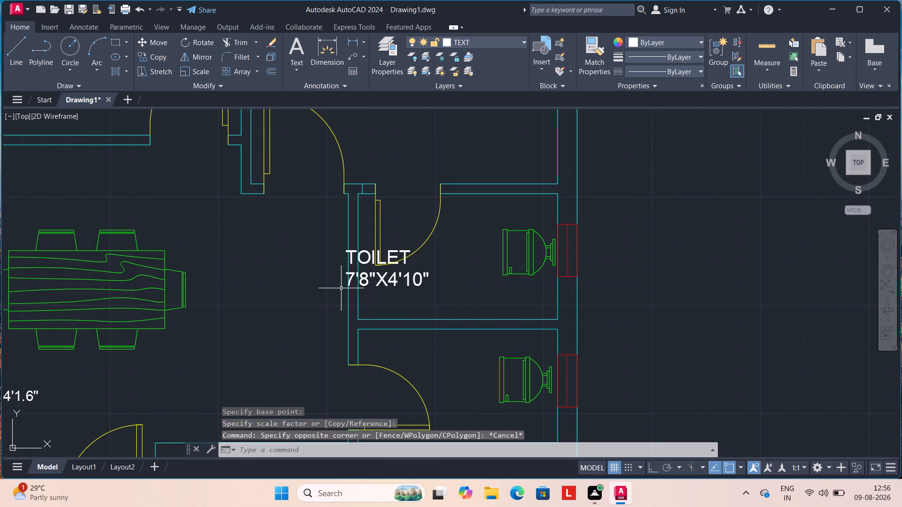
Move the TOILET label off the wall and into the upper toilet.
click(365, 263)
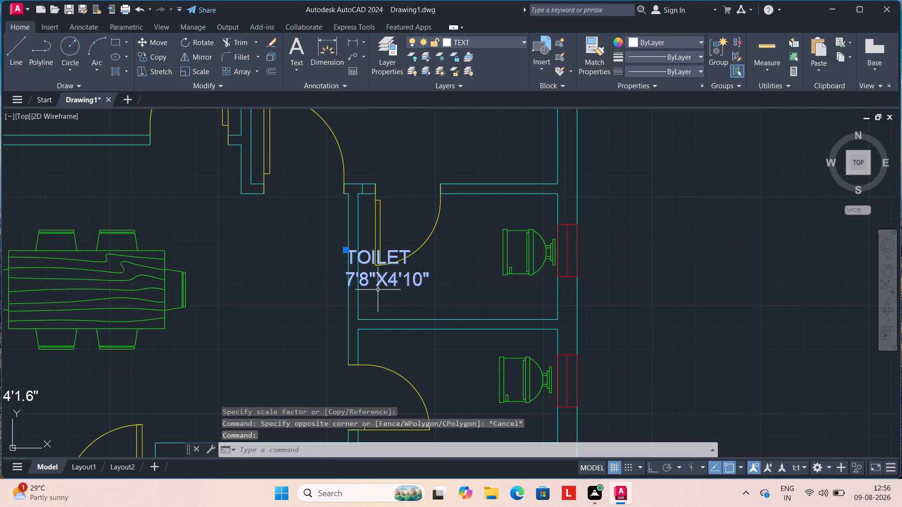
key(m)
key(Return)
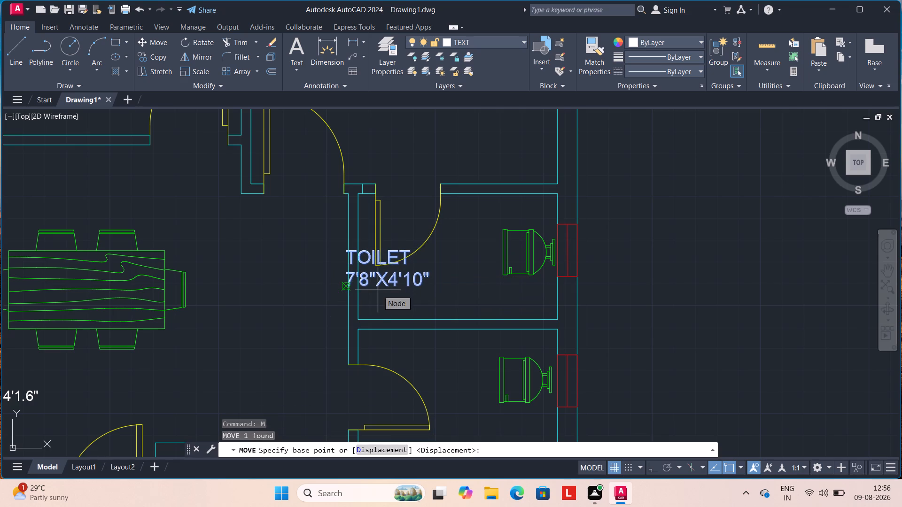
click(374, 281)
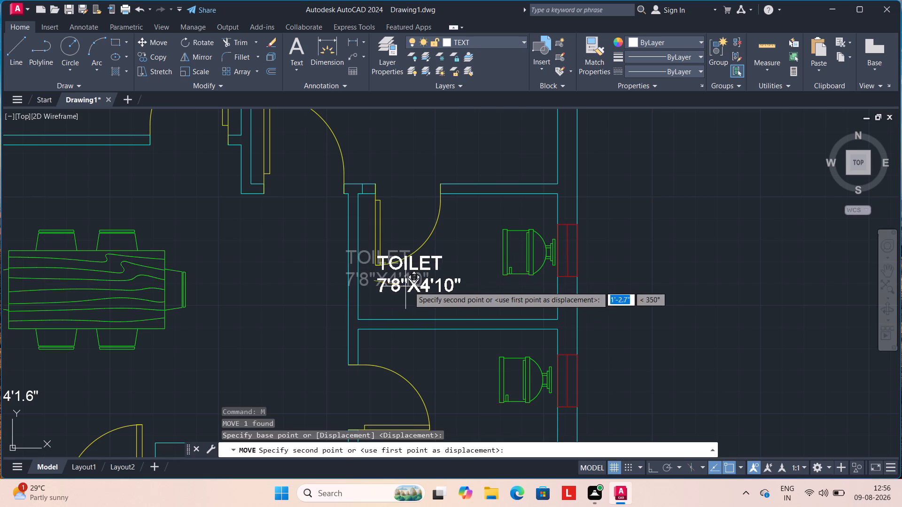
click(432, 292)
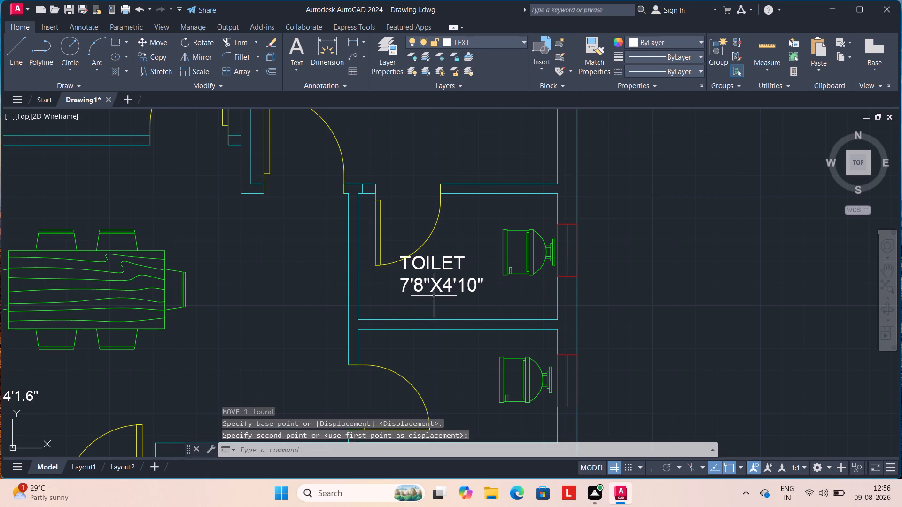
Shift the TOILET label further into the upper toilet, clear of the door swing.
click(439, 289)
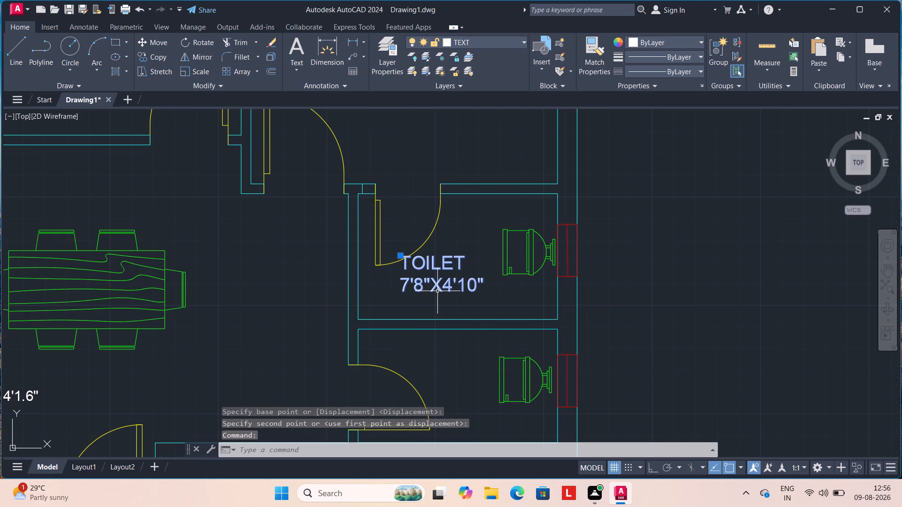
key(m)
key(Return)
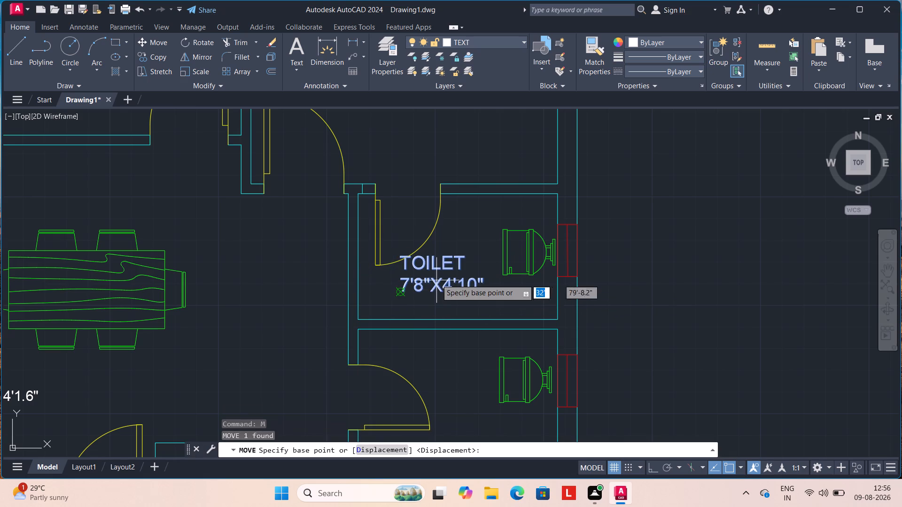
drag(436, 278, 437, 292)
click(428, 292)
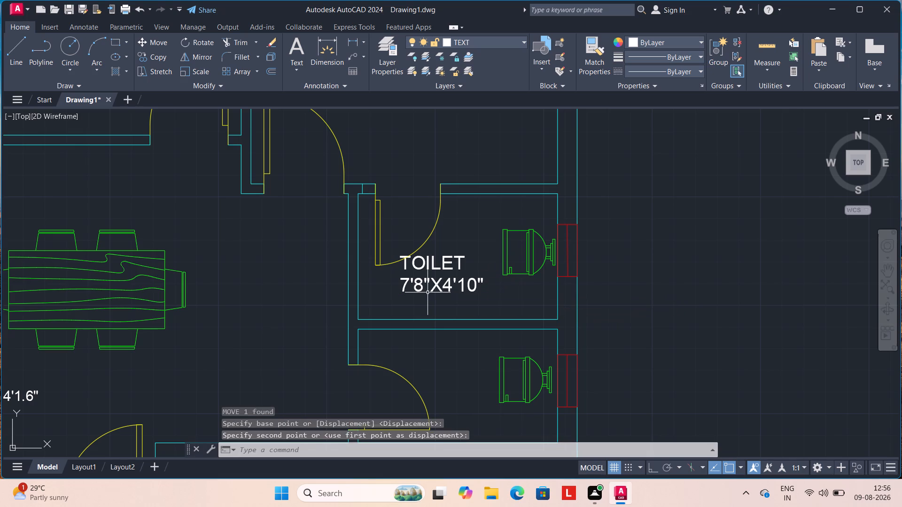
click(435, 285)
key(m)
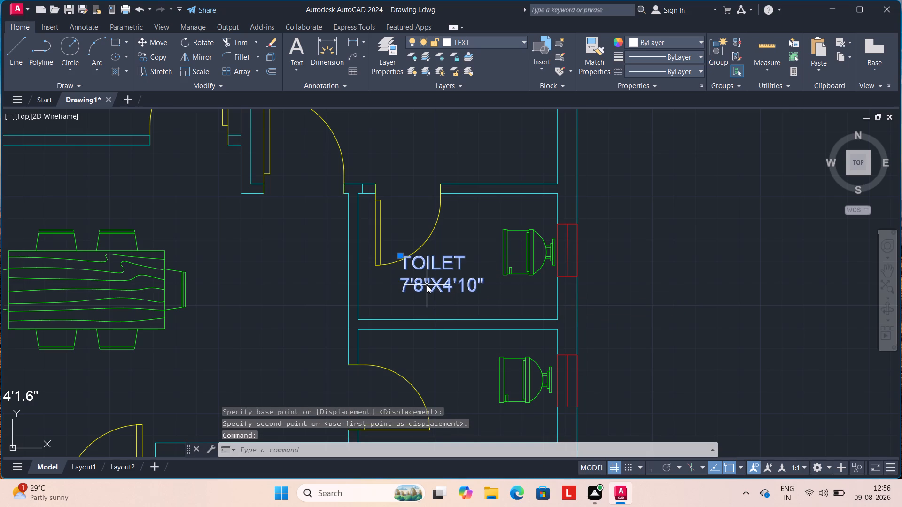
key(Return)
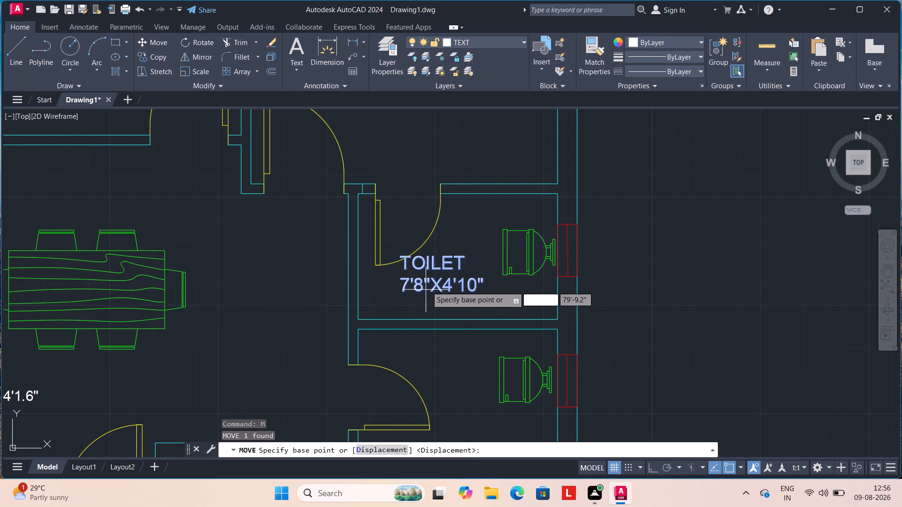
drag(428, 276, 428, 284)
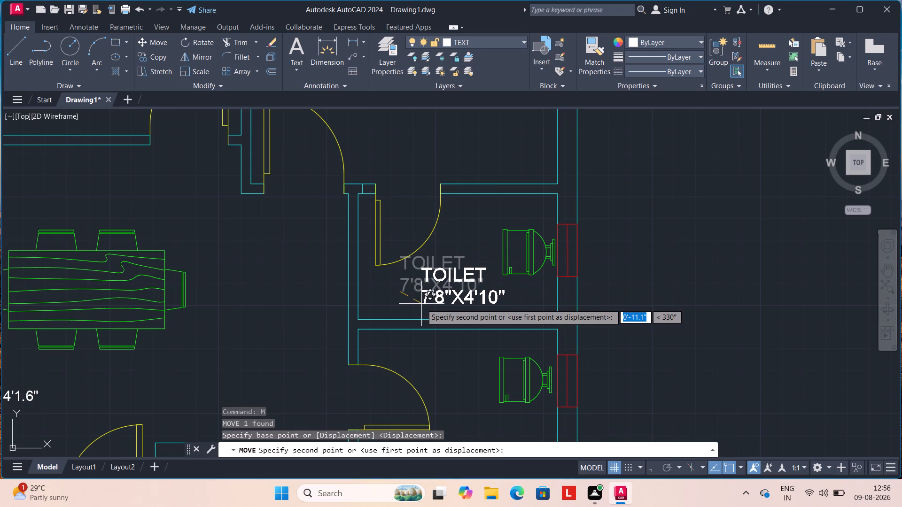
click(421, 304)
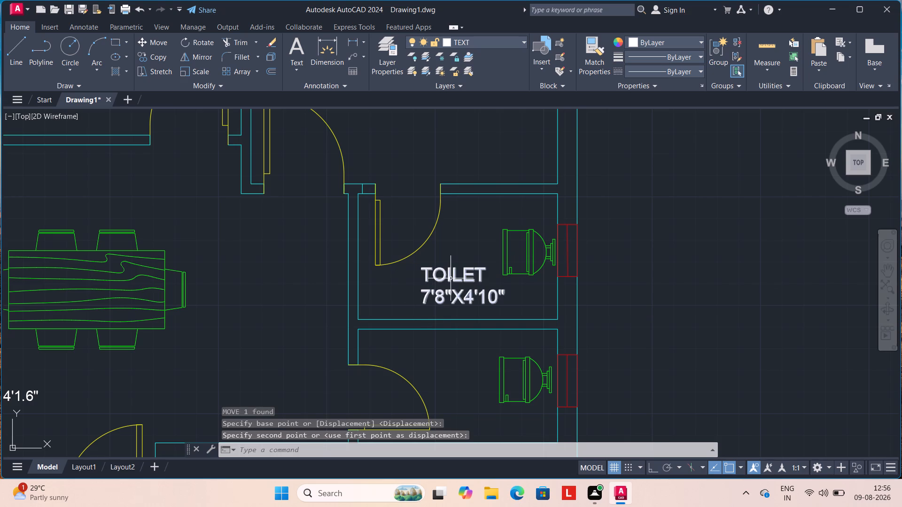
Copy the TOILET label into the lower toilet, the furnished room below LIVING, and the stair area beside the double door.
click(451, 278)
text(CO)
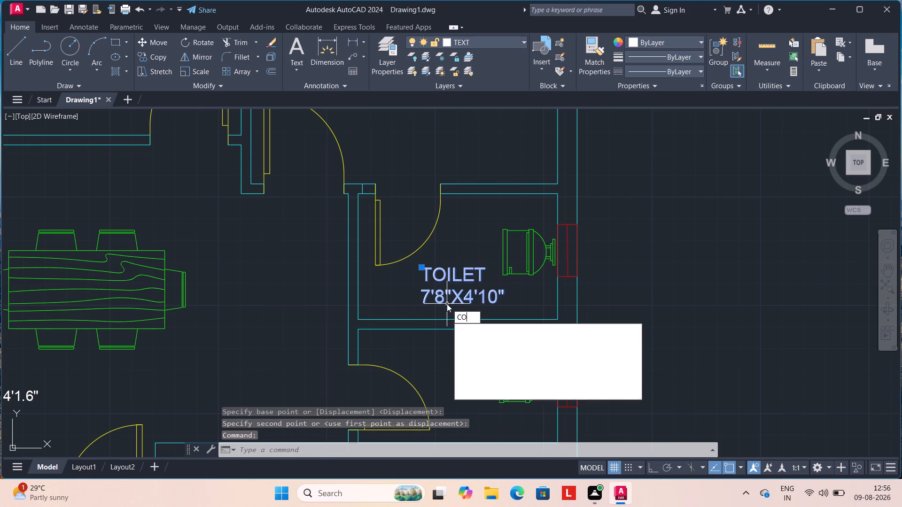
key(Return)
drag(451, 293, 452, 301)
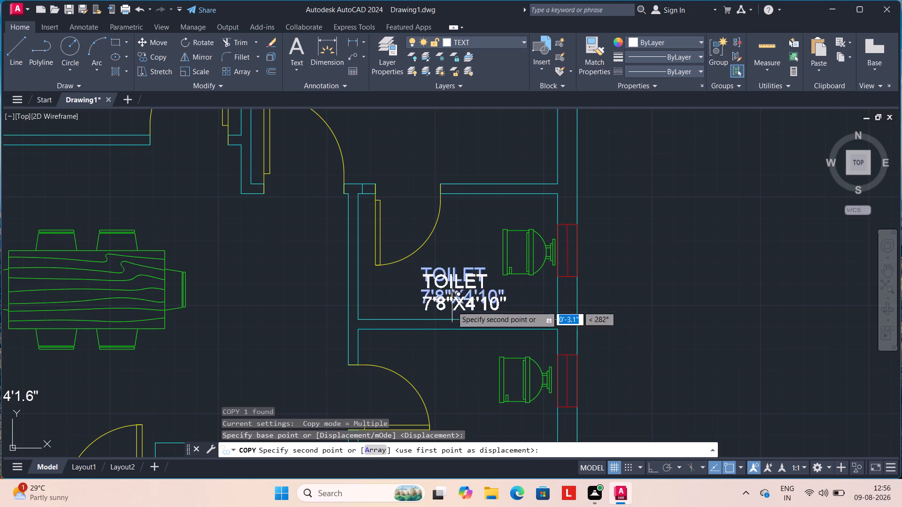
click(444, 372)
middle_drag(450, 374, 441, 267)
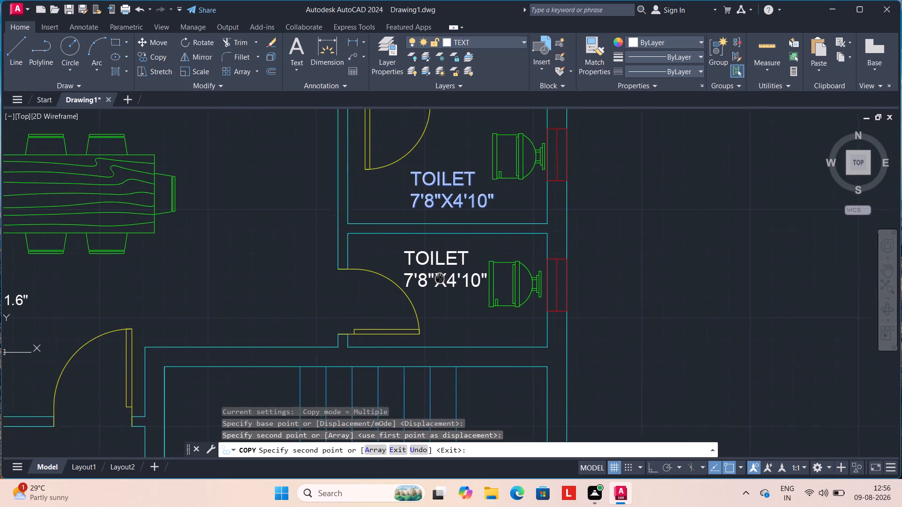
middle_drag(441, 267, 442, 255)
scroll(442, 254, down, 1)
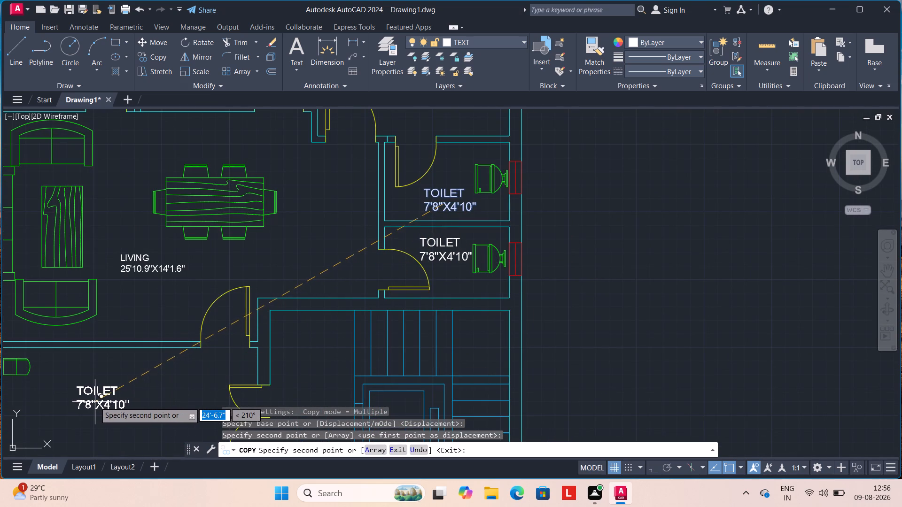
click(94, 402)
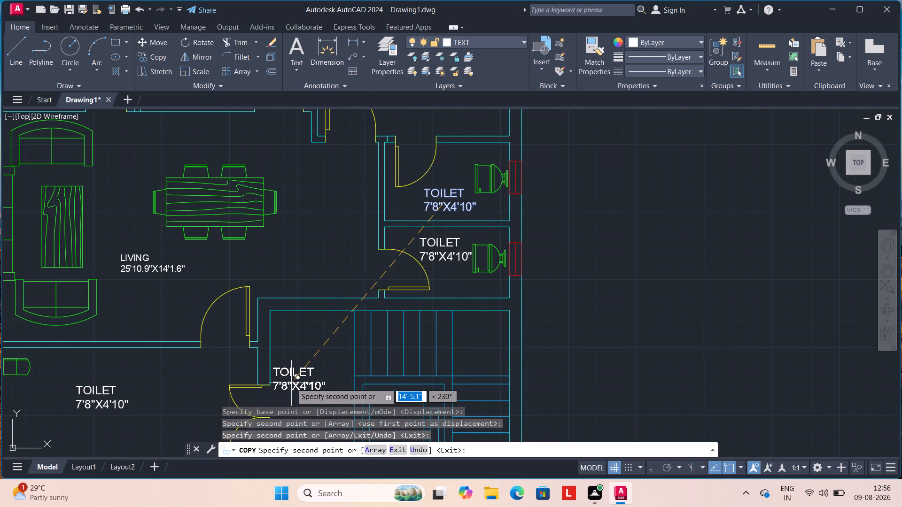
click(294, 382)
key(Escape)
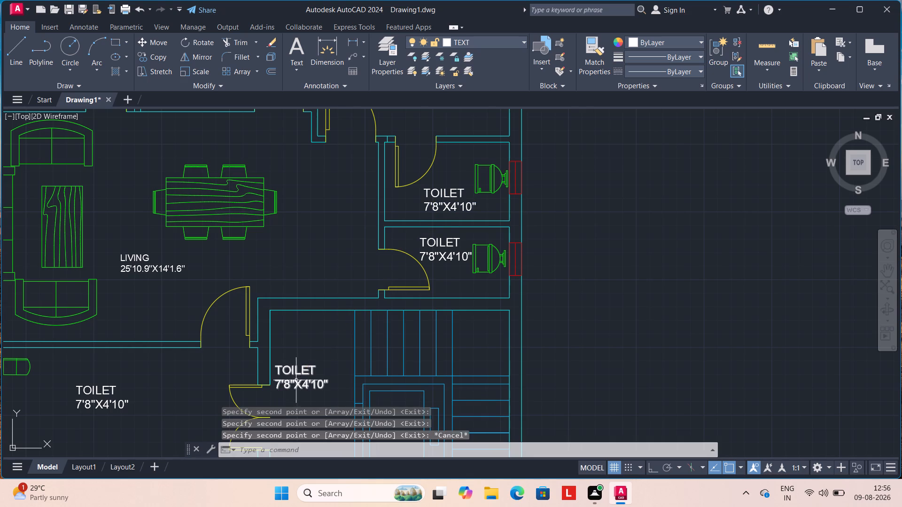
Change the size in the lower toilet's label to 7'8"X4'4.5" and finish the edit.
click(445, 246)
click(445, 246)
double_click(451, 243)
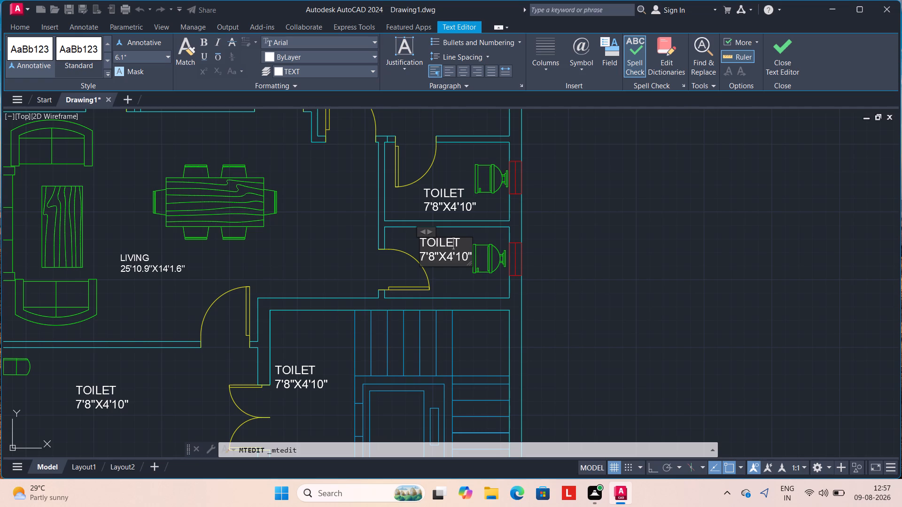
click(468, 256)
key(BackSpace)
key(BackSpace)
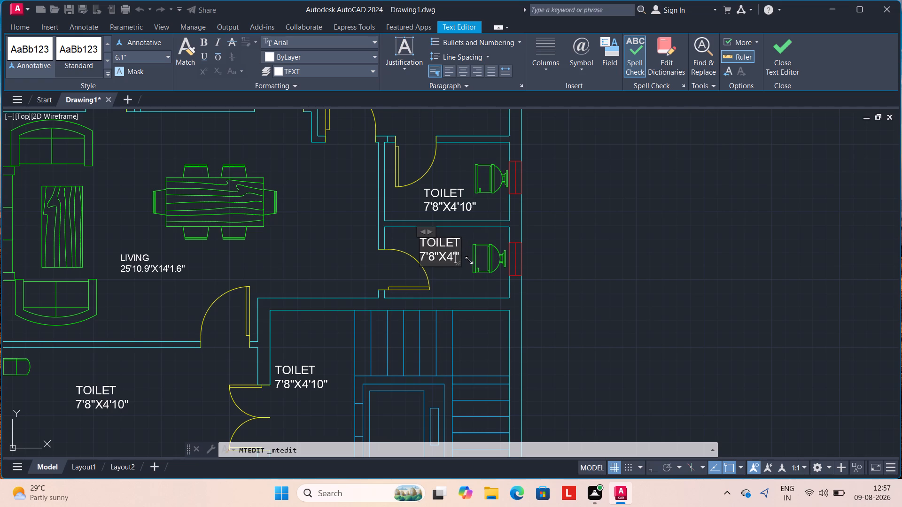
text(4.5)
click(463, 272)
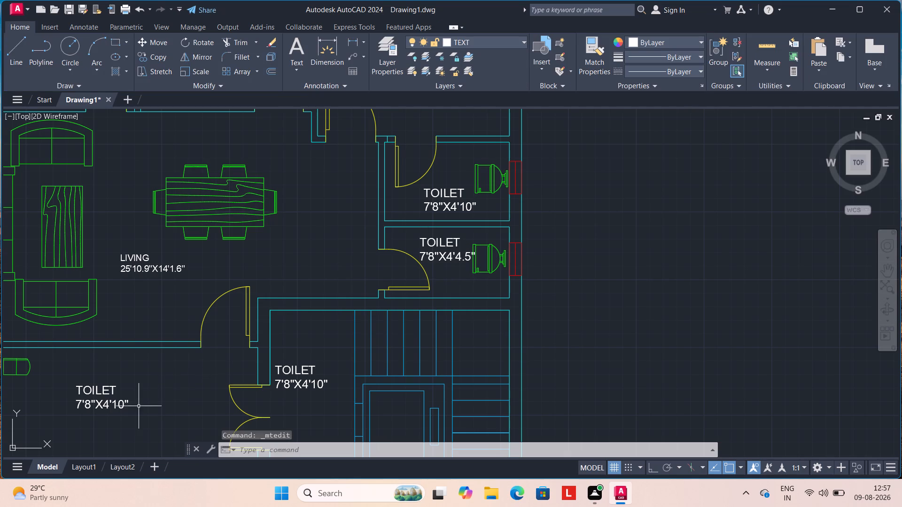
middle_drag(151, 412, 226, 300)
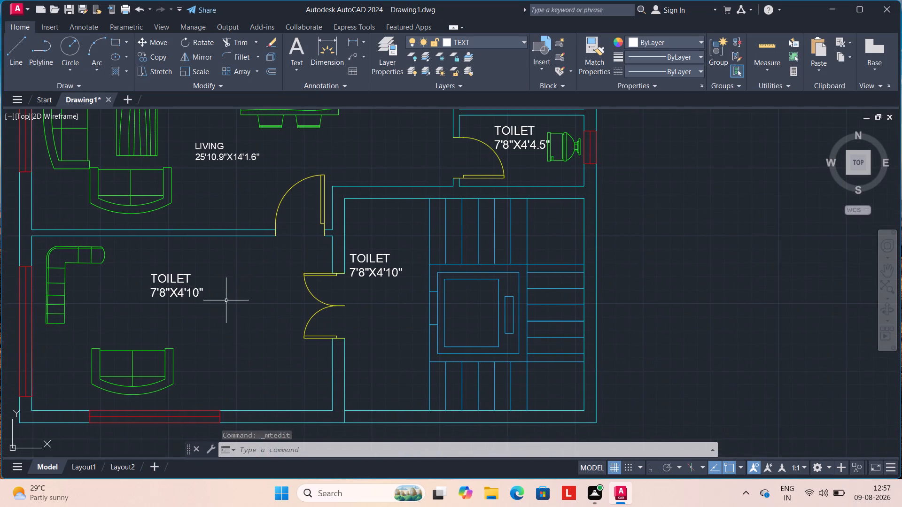
Replace the name TOILET with DRAWING in the label of the furnished room below LIVING.
click(179, 292)
click(190, 296)
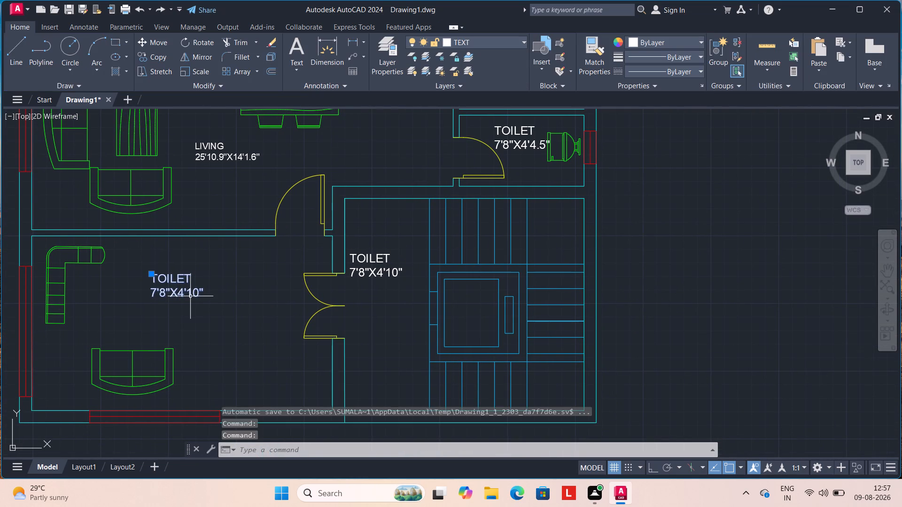
double_click(201, 283)
click(198, 282)
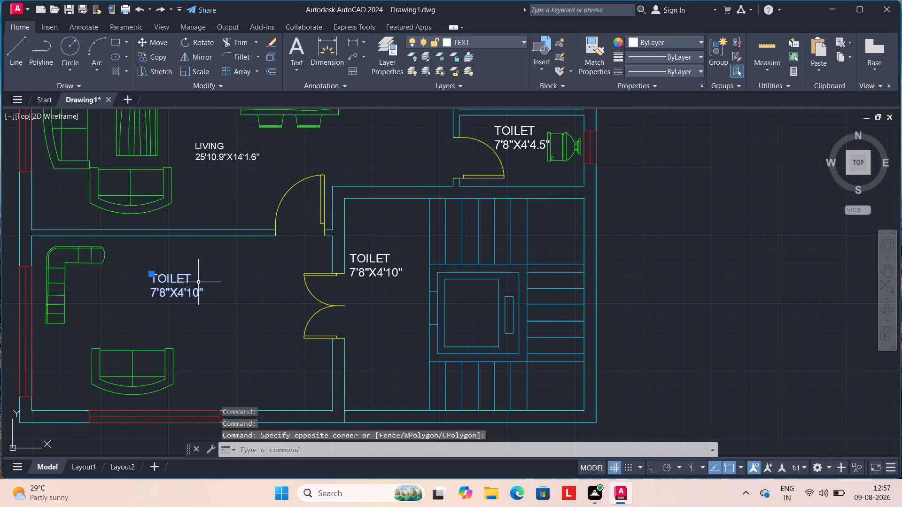
double_click(192, 282)
click(193, 282)
double_click(188, 282)
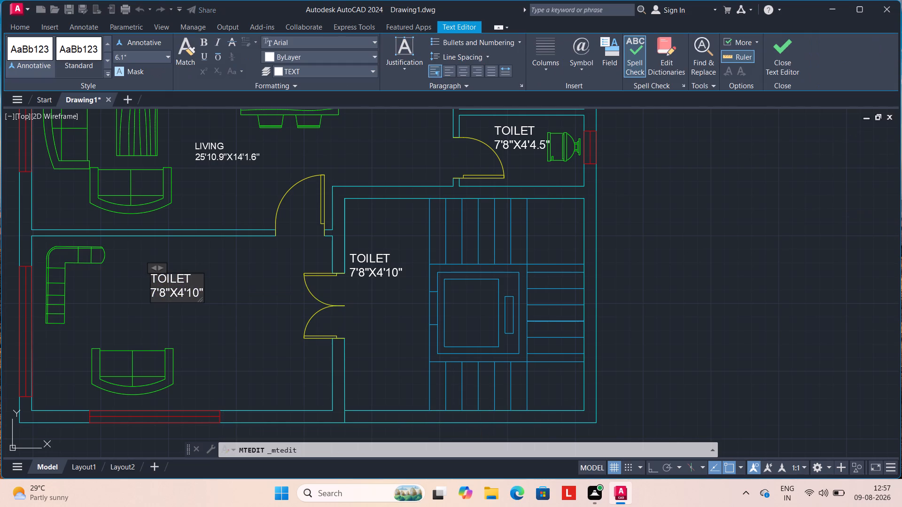
key(BackSpace)
key(BackSpace)
key(BackSpace)
key(BackSpace)
key(BackSpace)
key(BackSpace)
key(BackSpace)
key(BackSpace)
key(BackSpace)
key(BackSpace)
key(BackSpace)
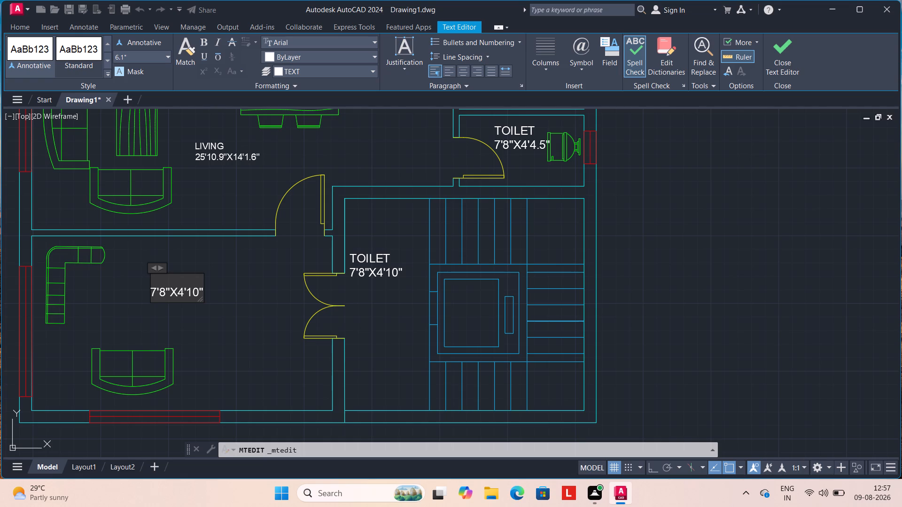
text(DR)
key(a)
text(WING)
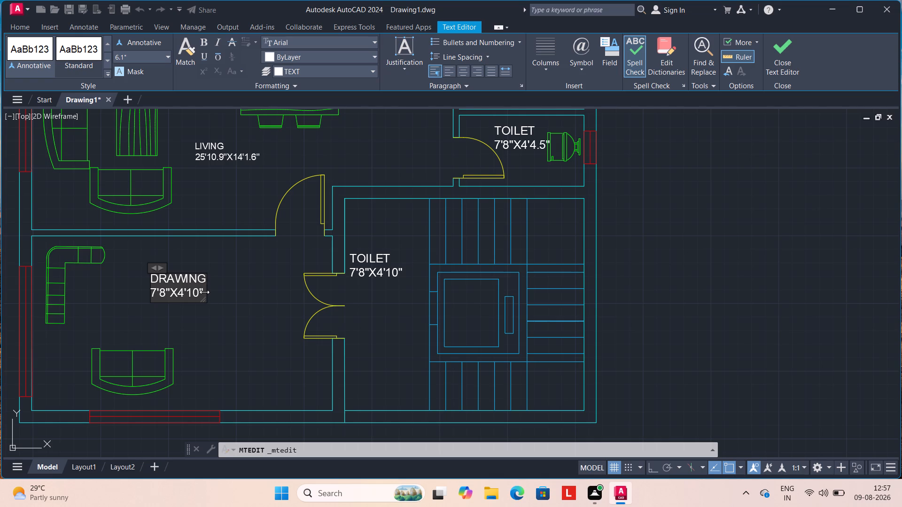
Change the size line in the DRAWING label to 18'5.9"X10'8.9" and finish the edit.
click(202, 292)
key(BackSpace)
key(BackSpace)
key(BackSpace)
key(BackSpace)
key(BackSpace)
key(BackSpace)
key(BackSpace)
key(BackSpace)
key(BackSpace)
key(BackSpace)
key(BackSpace)
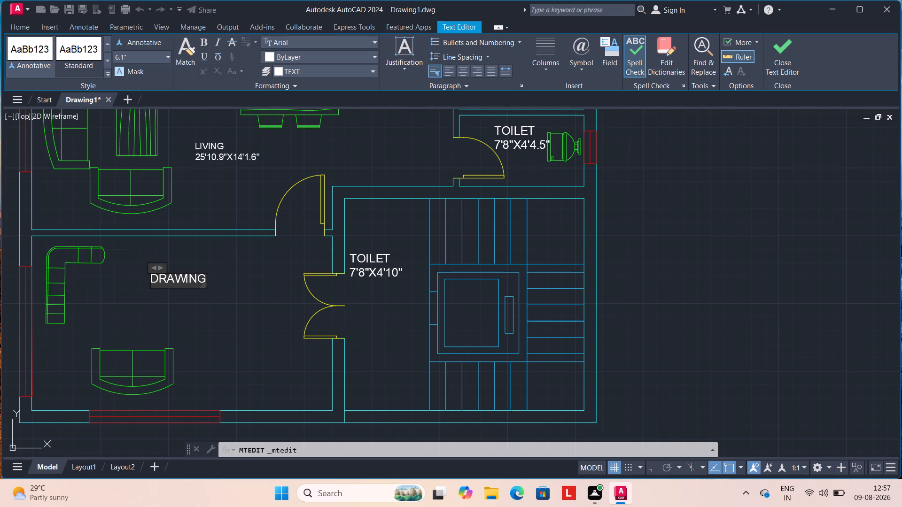
key(Return)
key(1)
key(8)
key(apostrophe)
key(5)
key(period)
key(9)
key(shift+quotedbl)
key(x)
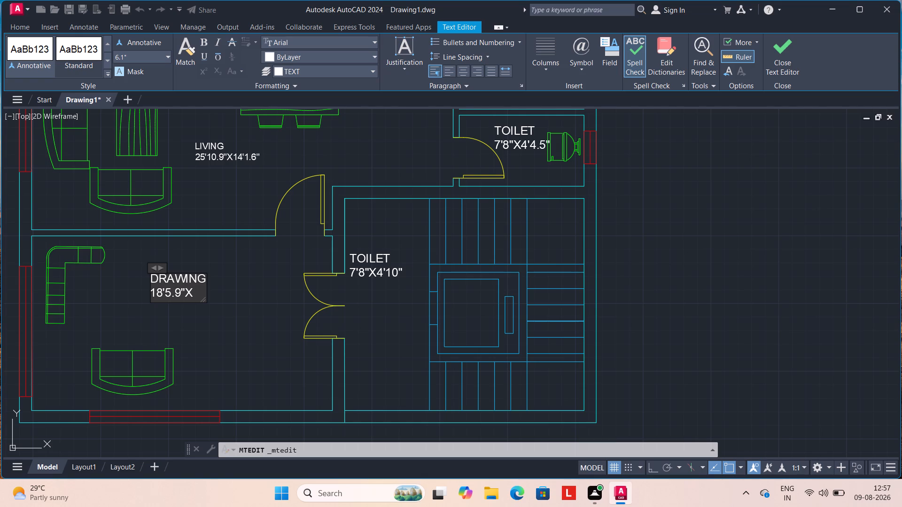
text(10)
key(apostrophe)
text(8.9)
key(shift+quotedbl)
click(352, 286)
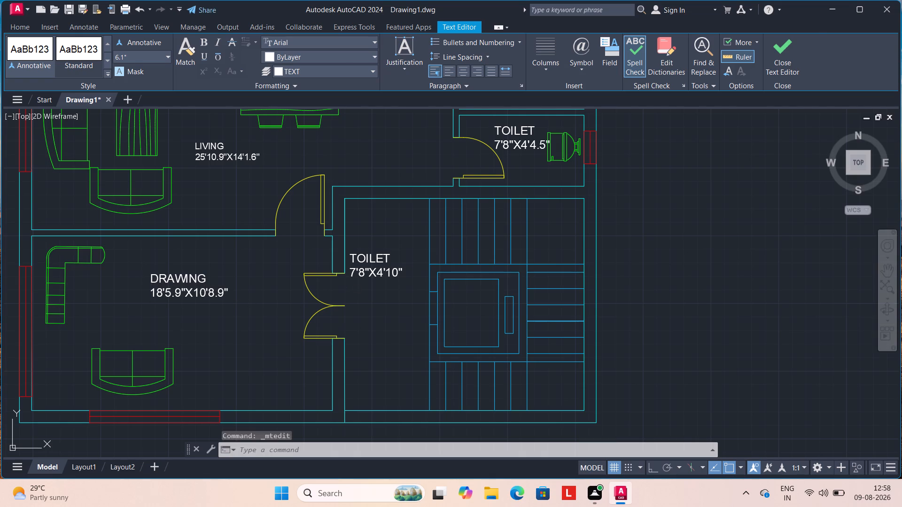
Remove the name TOILET from the stair area's label and begin its new name with S, keeping the size line.
click(387, 257)
drag(388, 257, 396, 257)
double_click(396, 257)
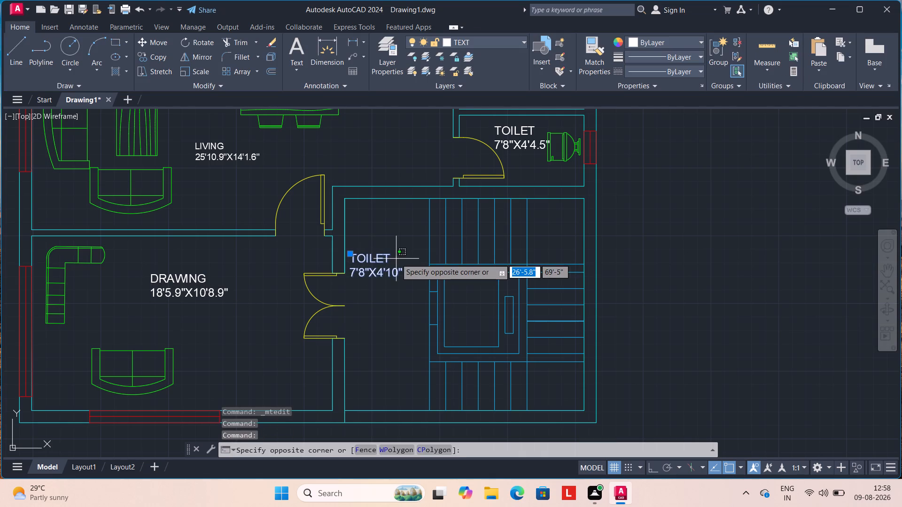
click(396, 259)
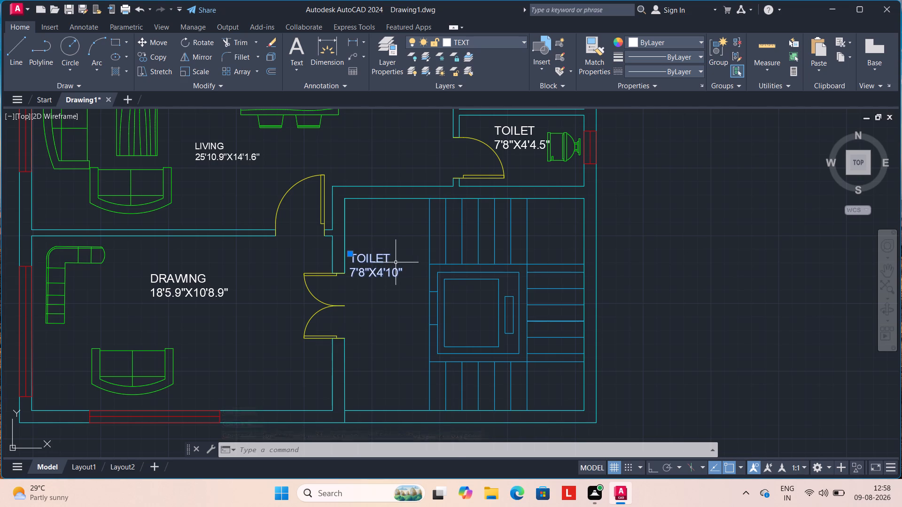
click(397, 261)
double_click(385, 262)
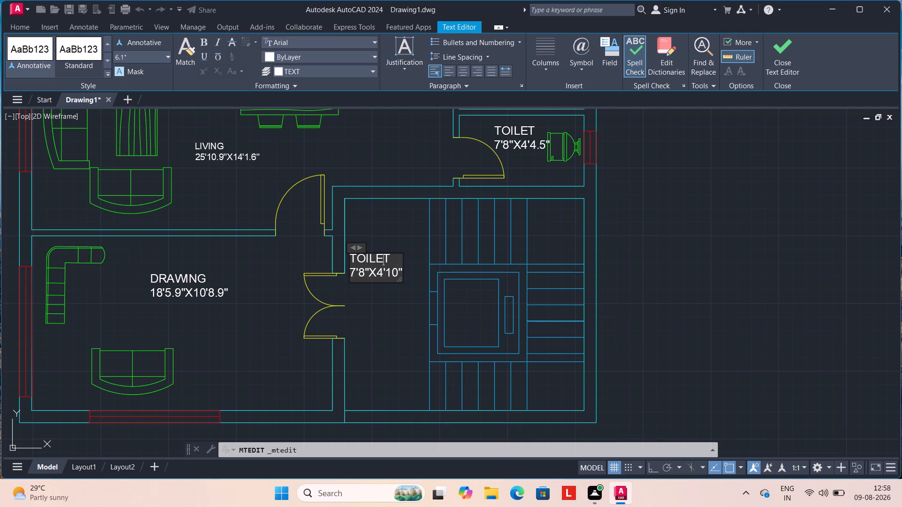
click(390, 258)
key(BackSpace)
key(BackSpace)
key(BackSpace)
key(BackSpace)
key(BackSpace)
key(BackSpace)
key(BackSpace)
key(s)
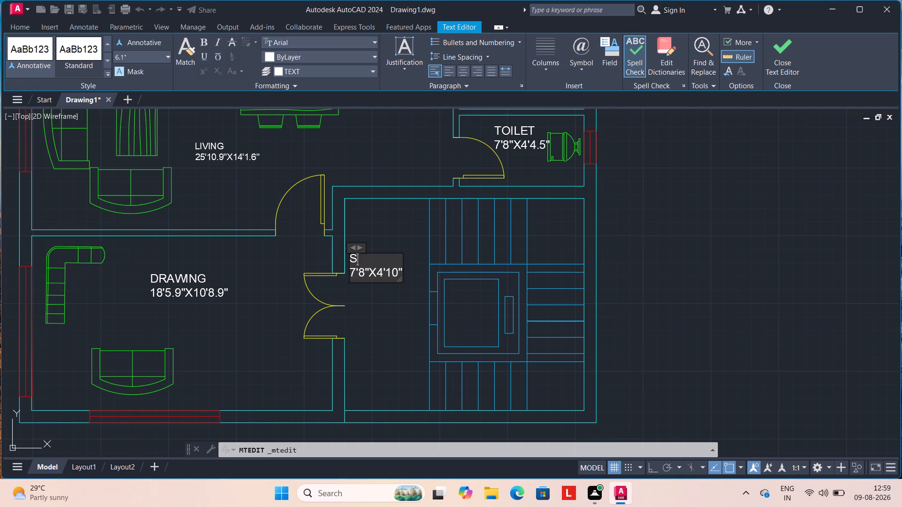
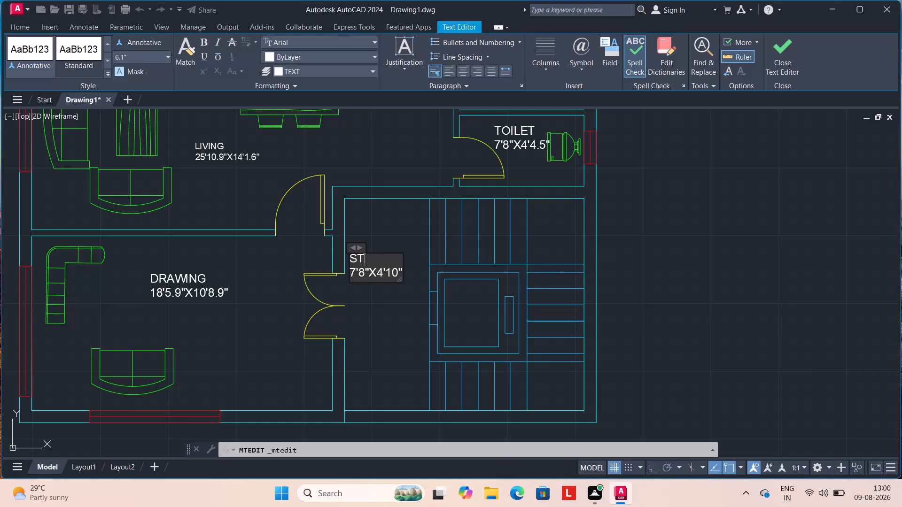
Complete the first line of the copied room label beside the double door as STAIRCASE.
key(a)
text(IR)
text(CASE)
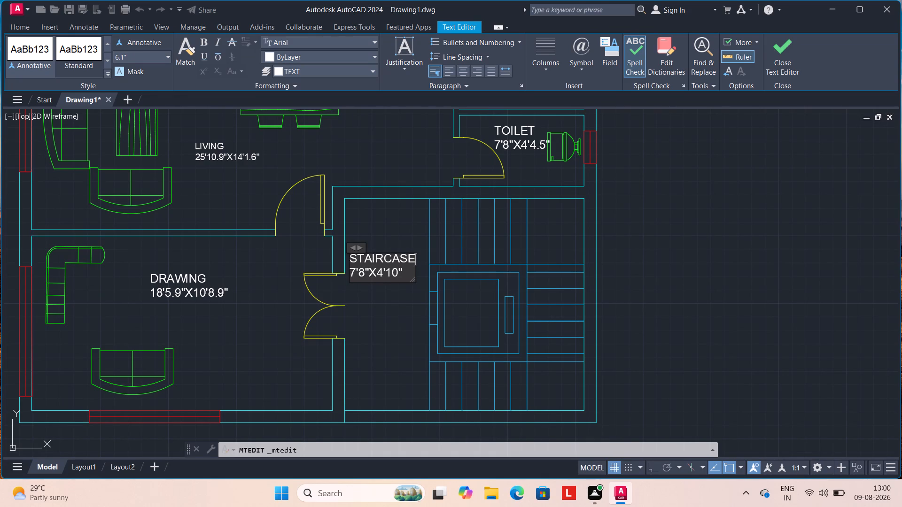
Replace the size line of the STAIRCASE label with 14'8.5"X13'0.5" and finish editing the text.
click(404, 271)
key(BackSpace)
key(BackSpace)
key(BackSpace)
key(BackSpace)
key(BackSpace)
key(BackSpace)
key(BackSpace)
key(BackSpace)
key(BackSpace)
key(BackSpace)
text(14)
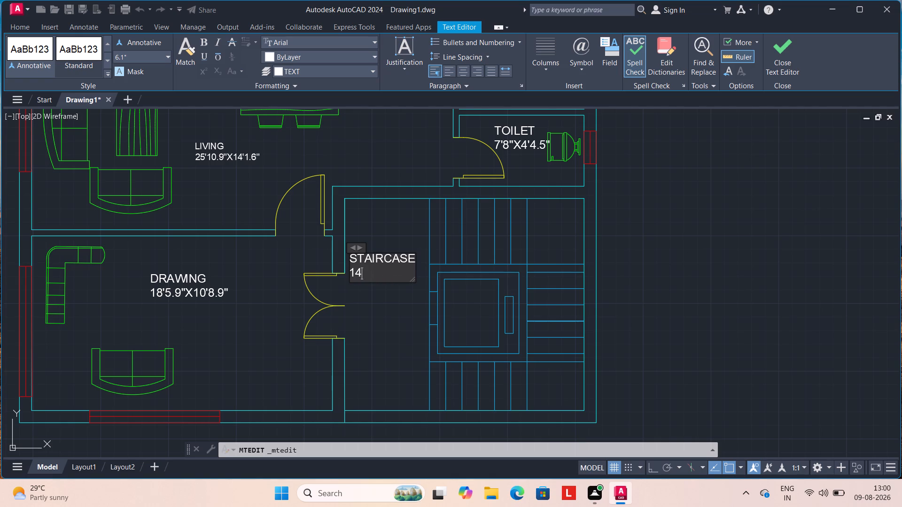
key(apostrophe)
text(8.5)
text("X)
text(13)
key(apostrophe)
text(0.)
key(5)
key(shift+quotedbl)
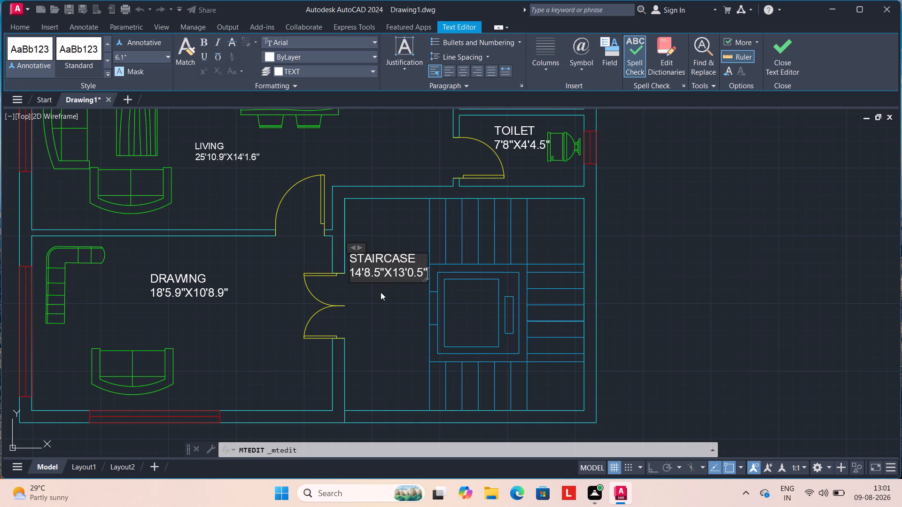
click(381, 292)
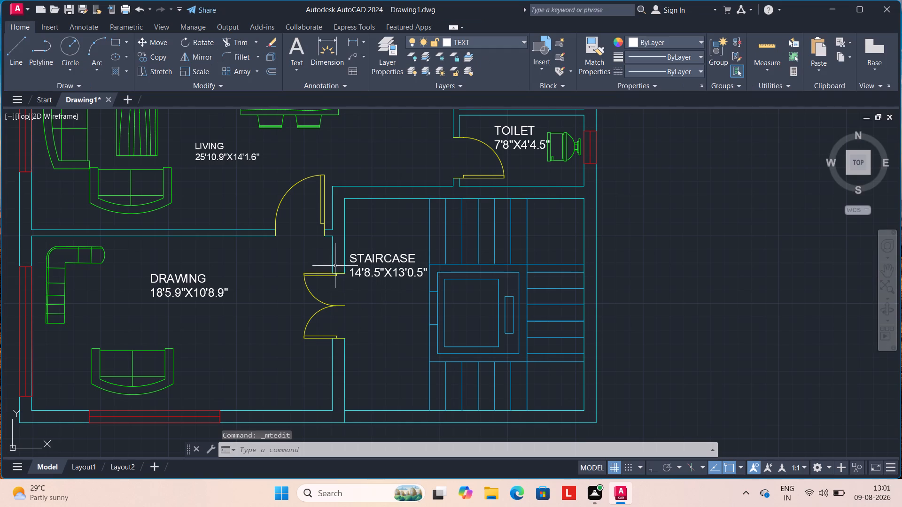
Add a multiline text label D2 in the kitchen, just below the door to the utility room.
scroll(339, 262, down, 1)
scroll(289, 262, down, 1)
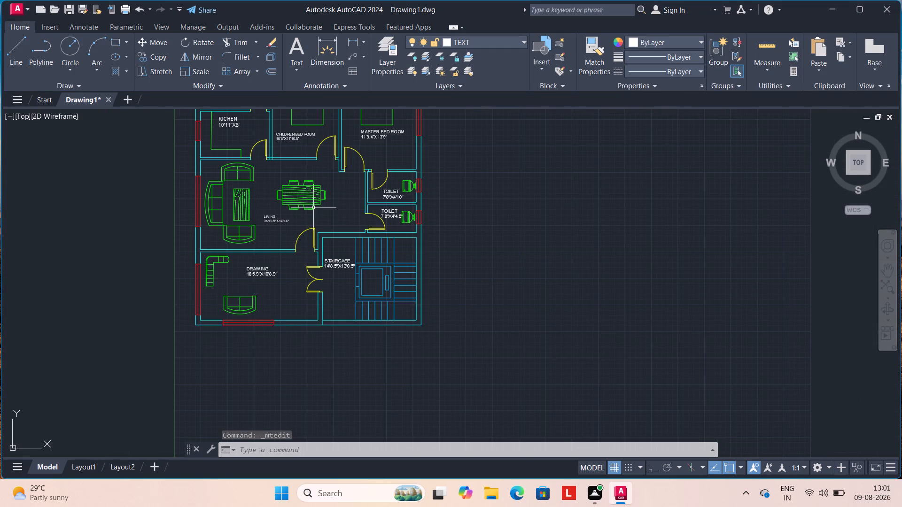
middle_drag(334, 199, 342, 235)
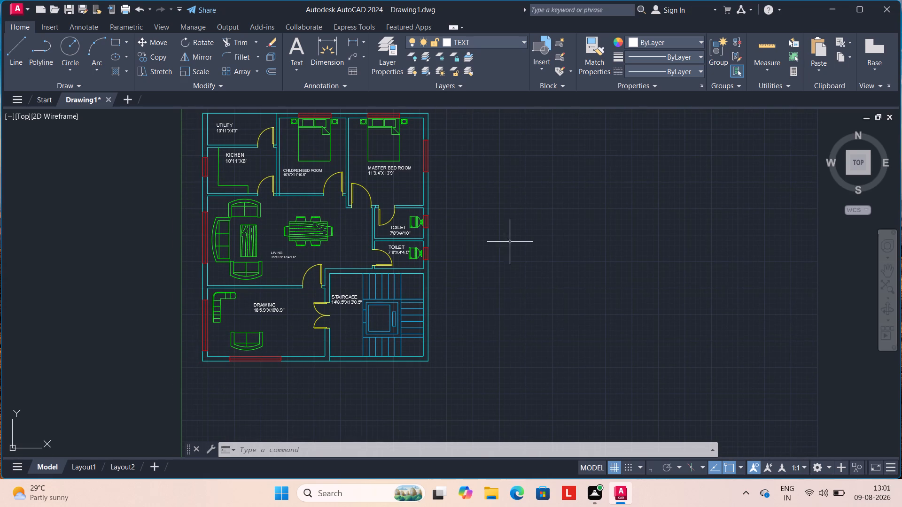
middle_drag(251, 179, 245, 212)
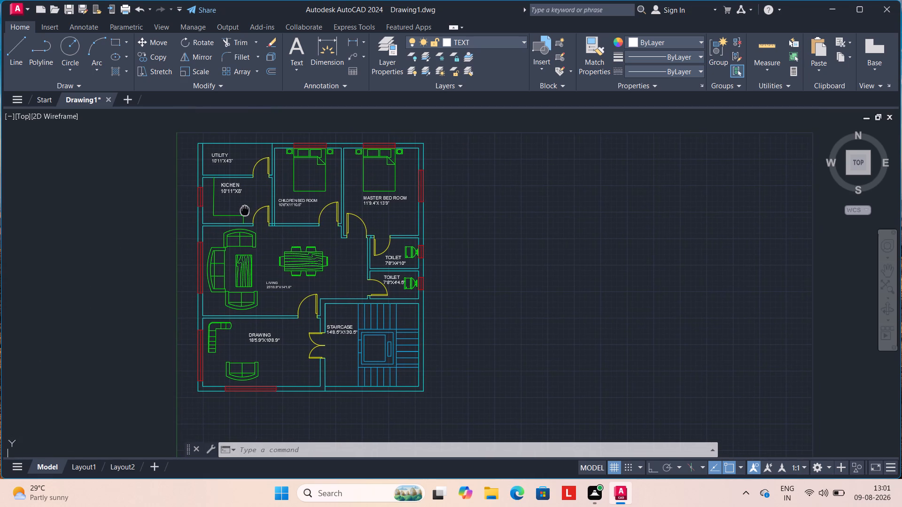
middle_drag(245, 212, 241, 212)
scroll(238, 200, up, 1)
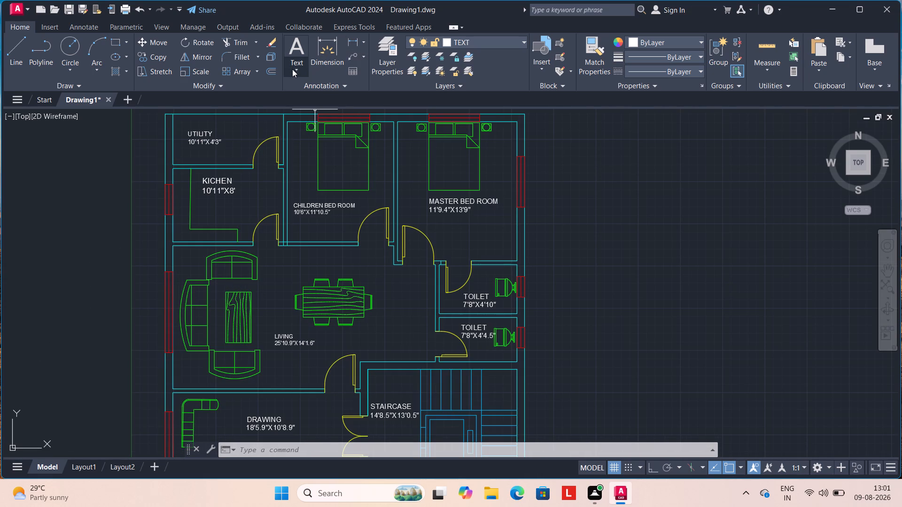
click(295, 68)
click(298, 83)
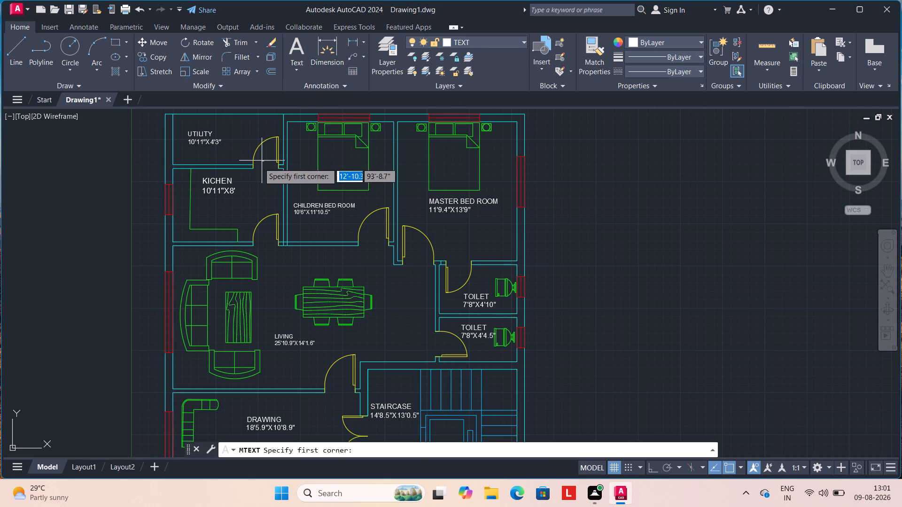
double_click(255, 176)
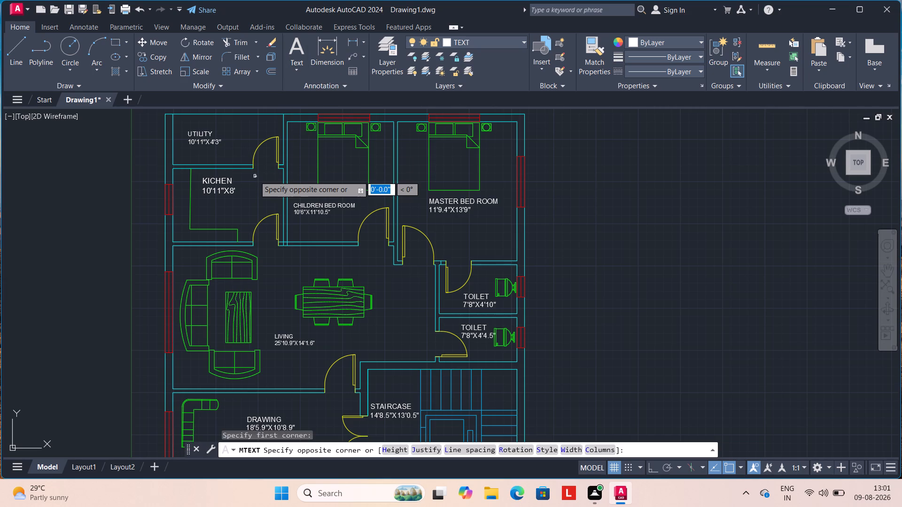
double_click(255, 175)
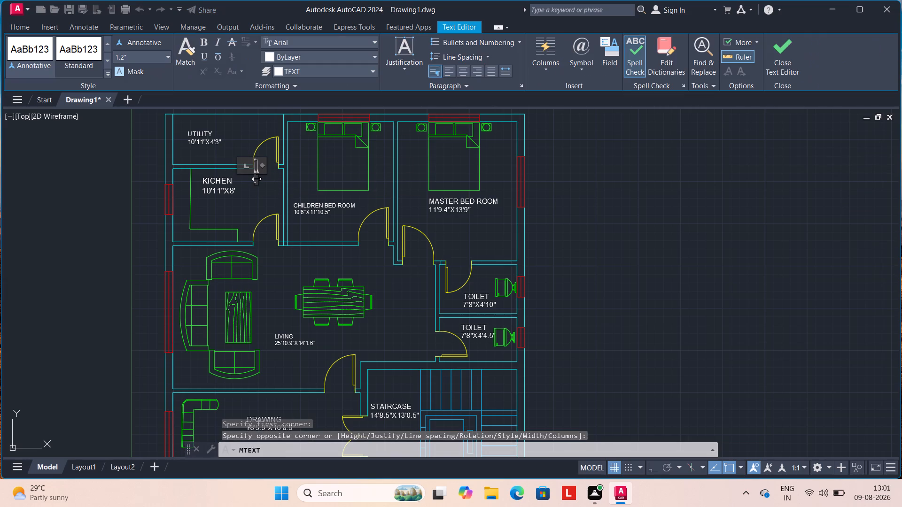
key(d)
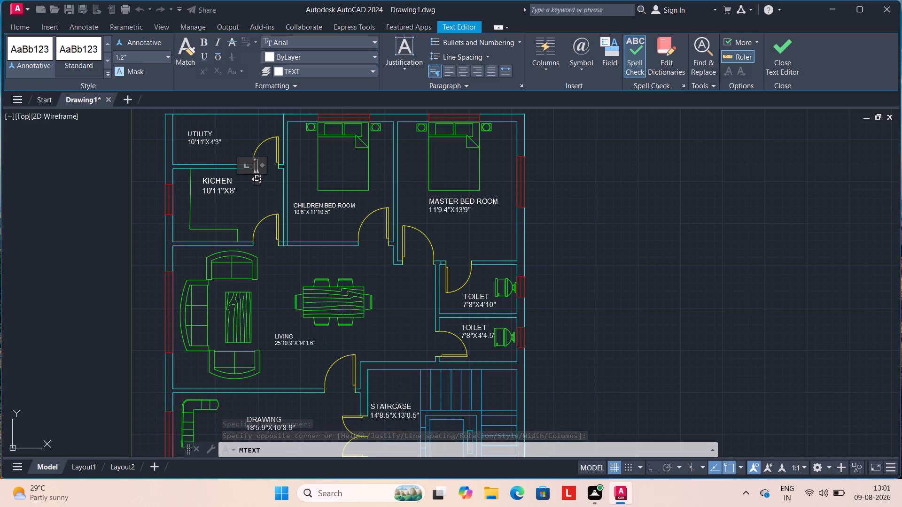
key(2)
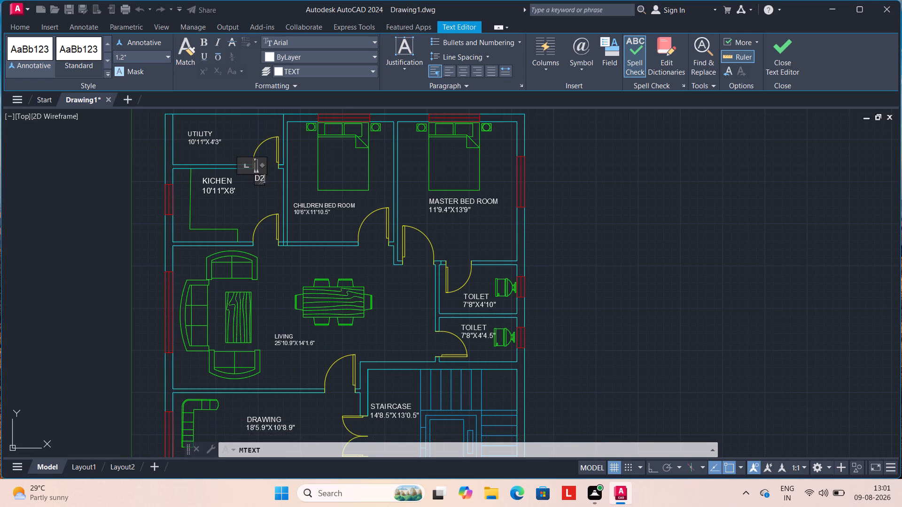
click(257, 179)
double_click(253, 185)
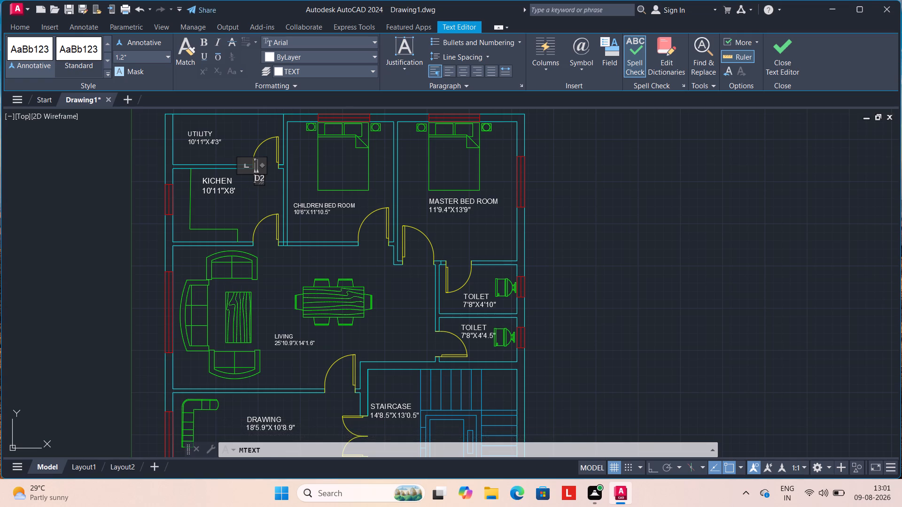
Scale up the tiny D2 label from a base point beside it until it is about as large as the room labels.
scroll(253, 185, up, 2)
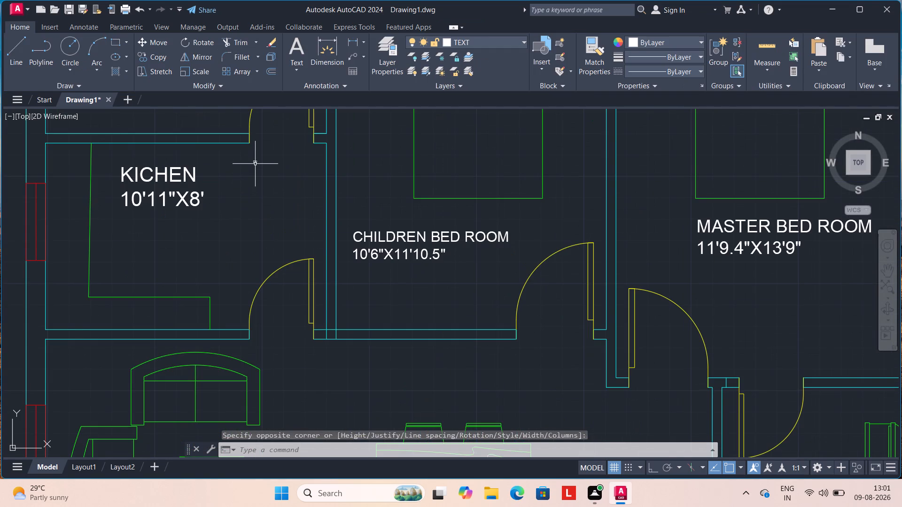
click(255, 163)
text(SC)
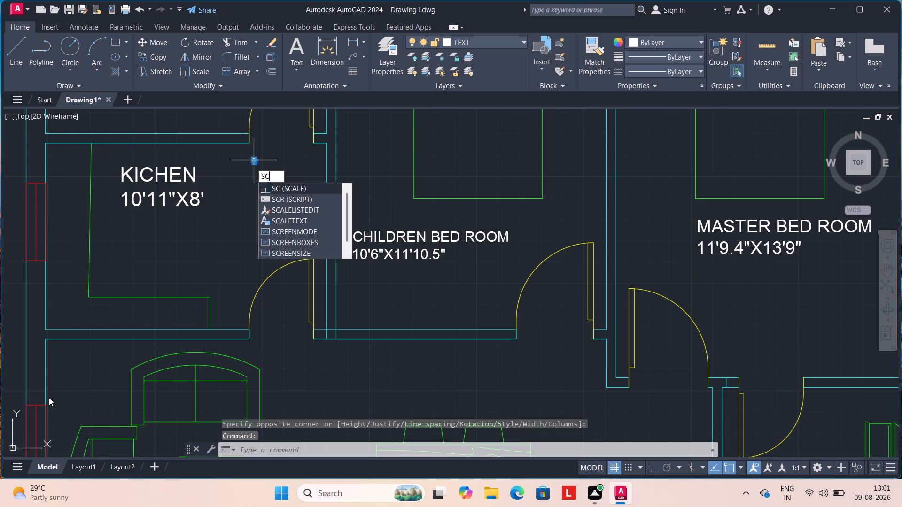
key(Return)
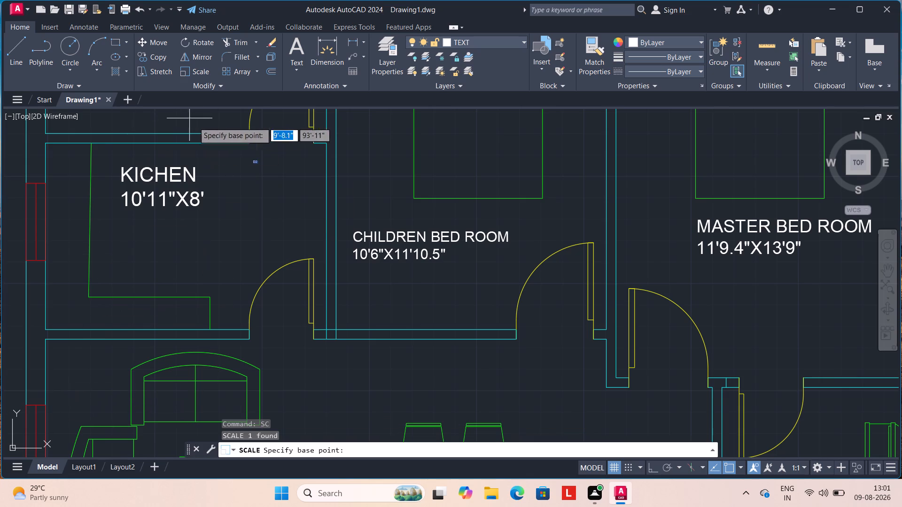
scroll(237, 164, up, 2)
drag(280, 159, 295, 154)
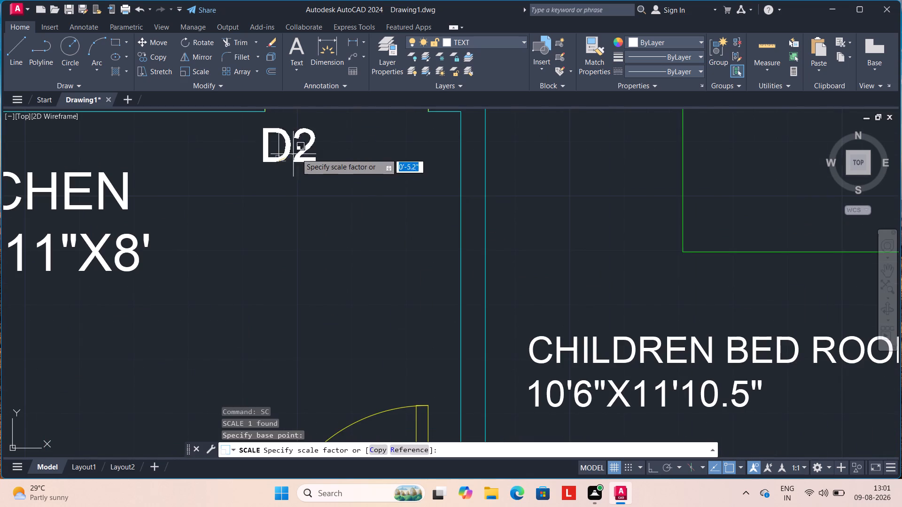
click(295, 177)
Move the D2 label so it sits centred just below the opening of the door between utility and kitchen.
scroll(263, 201, down, 1)
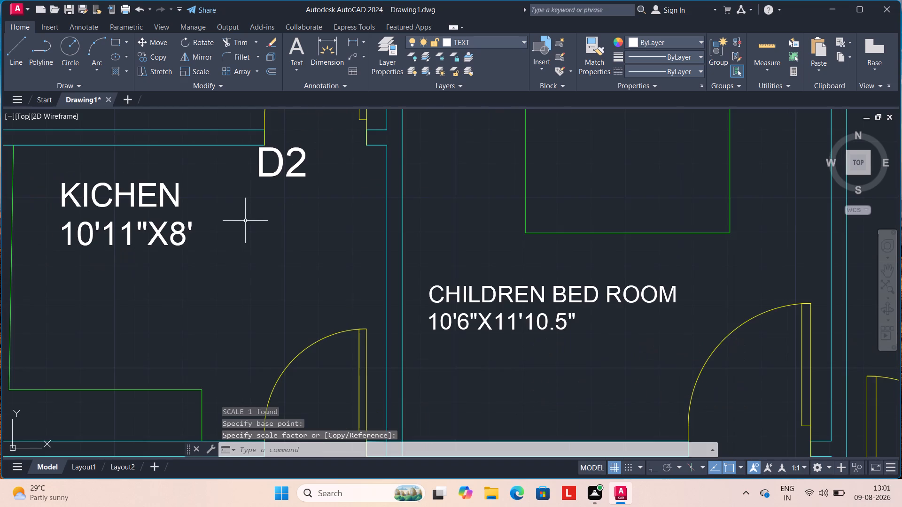
middle_drag(245, 221, 126, 240)
scroll(125, 236, down, 1)
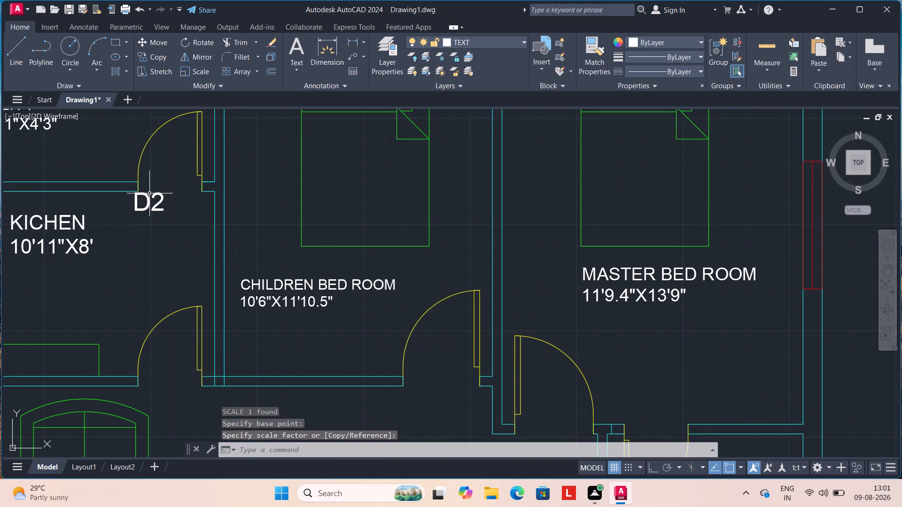
click(149, 202)
key(m)
key(Return)
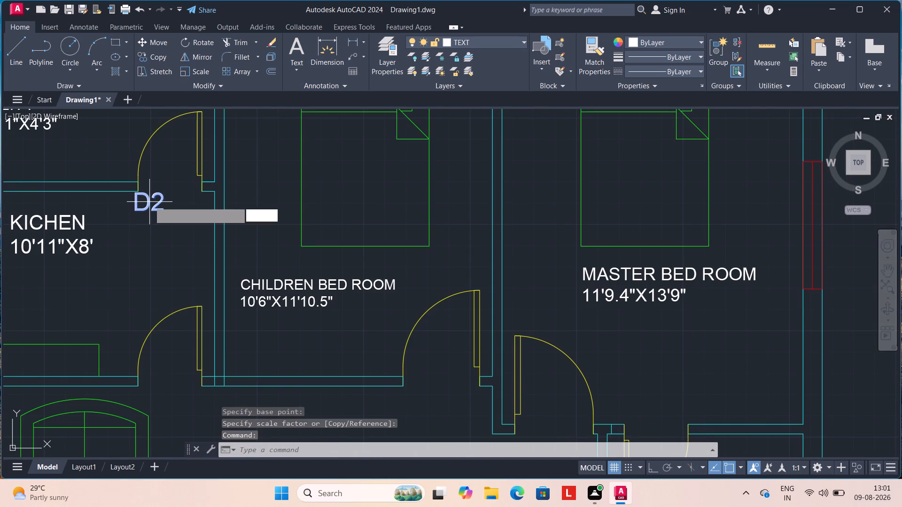
click(149, 202)
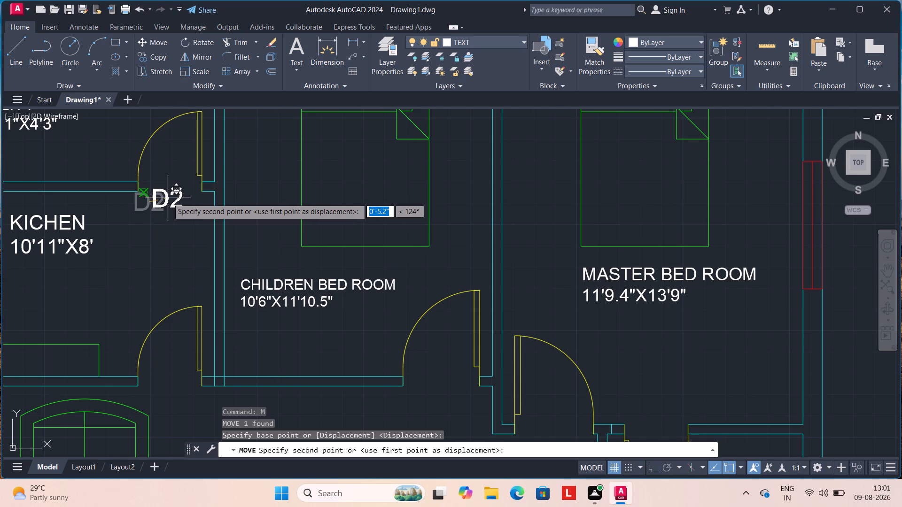
click(168, 198)
click(150, 202)
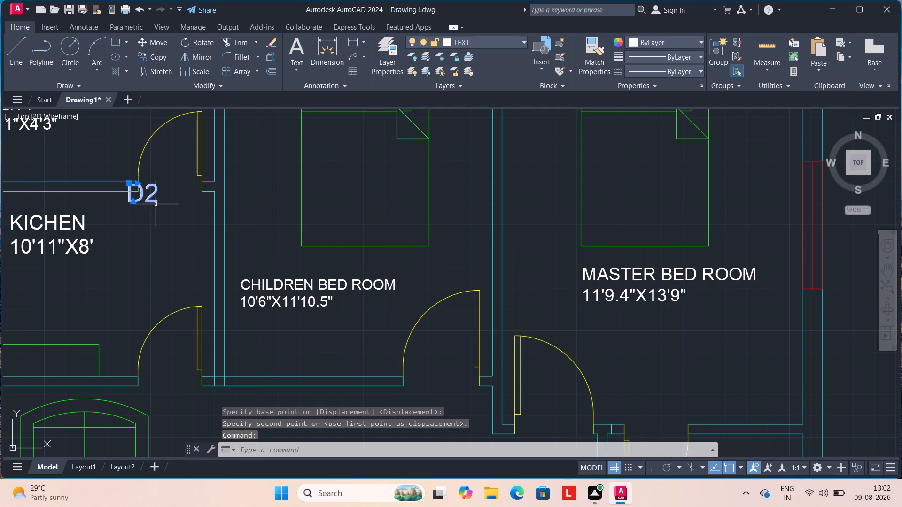
key(m)
key(Return)
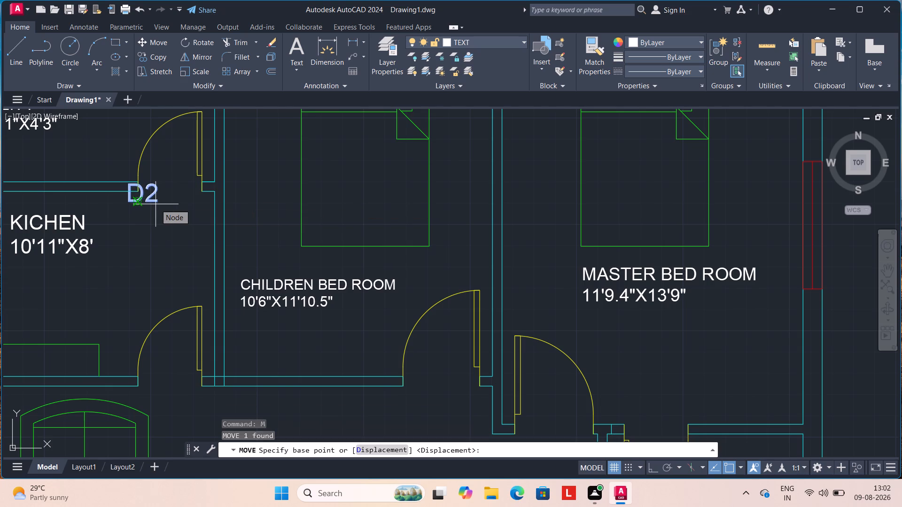
click(156, 204)
click(166, 205)
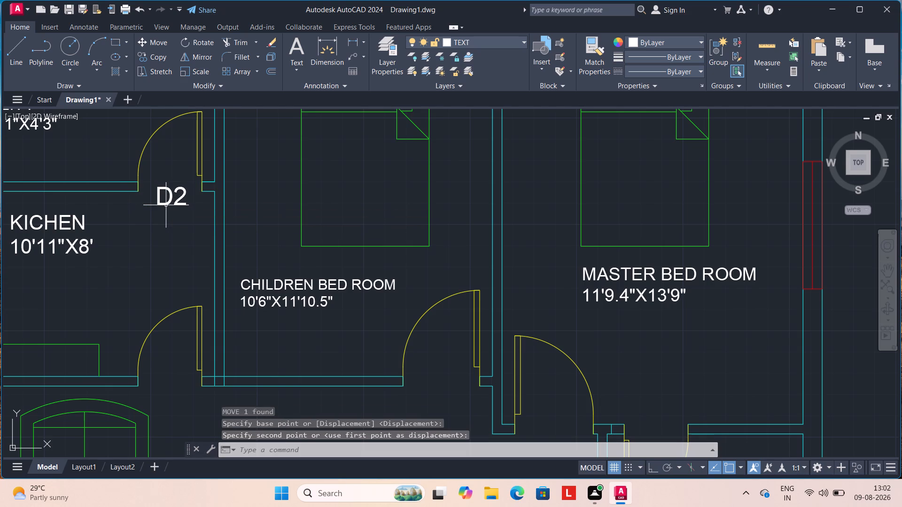
Copy the D2 label from the utility door to the kitchen–living door, the children's bedroom door and the master bedroom door.
scroll(167, 219, down, 2)
middle_drag(146, 265, 63, 204)
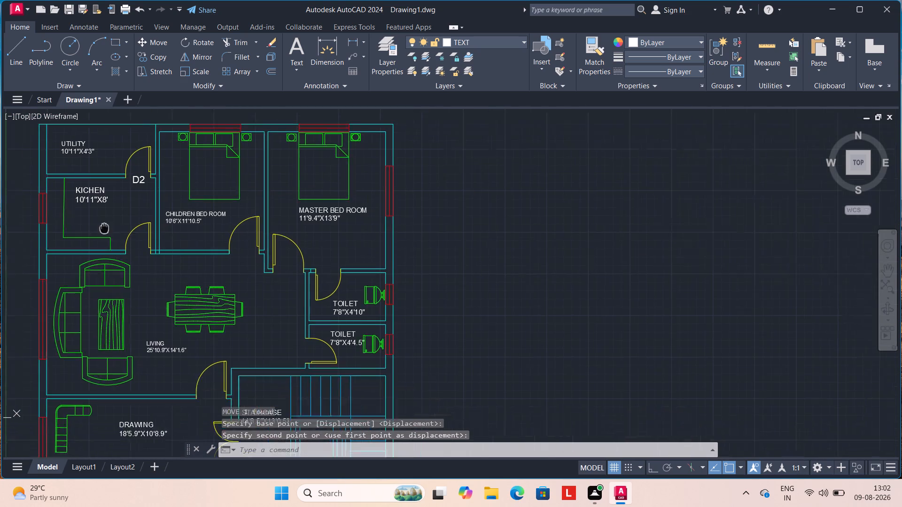
middle_drag(63, 204, 37, 184)
scroll(41, 178, down, 1)
middle_drag(71, 171, 163, 180)
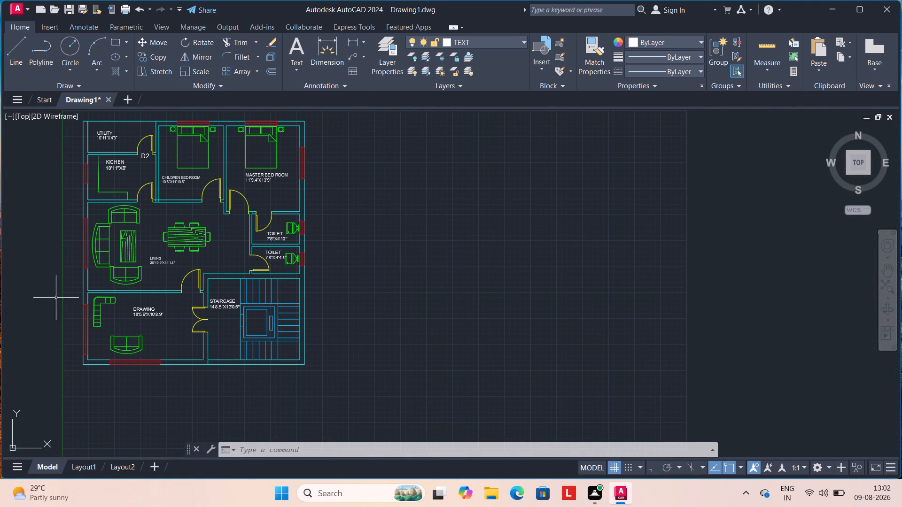
click(145, 158)
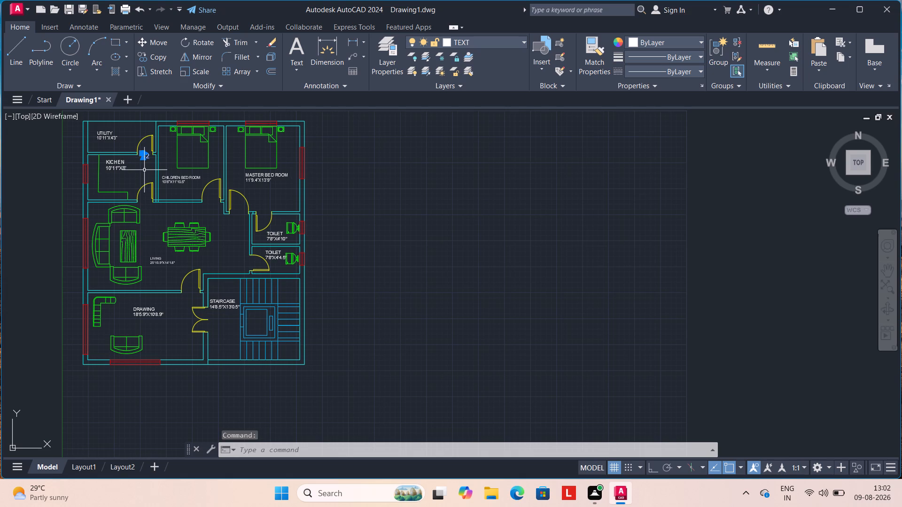
text(CO)
key(Return)
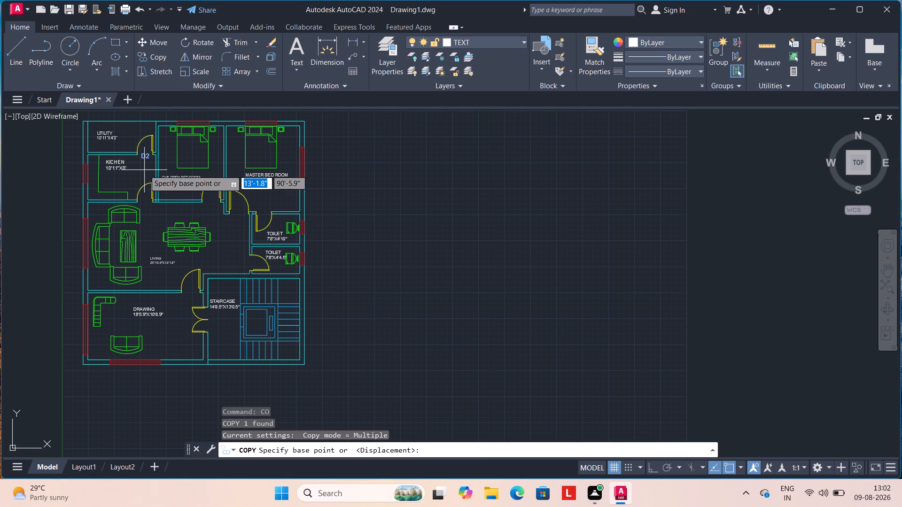
click(144, 160)
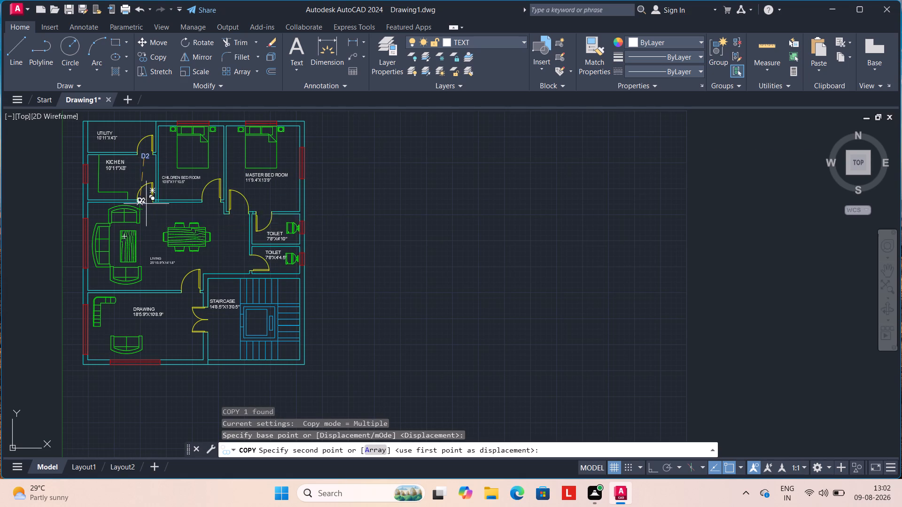
scroll(146, 204, up, 2)
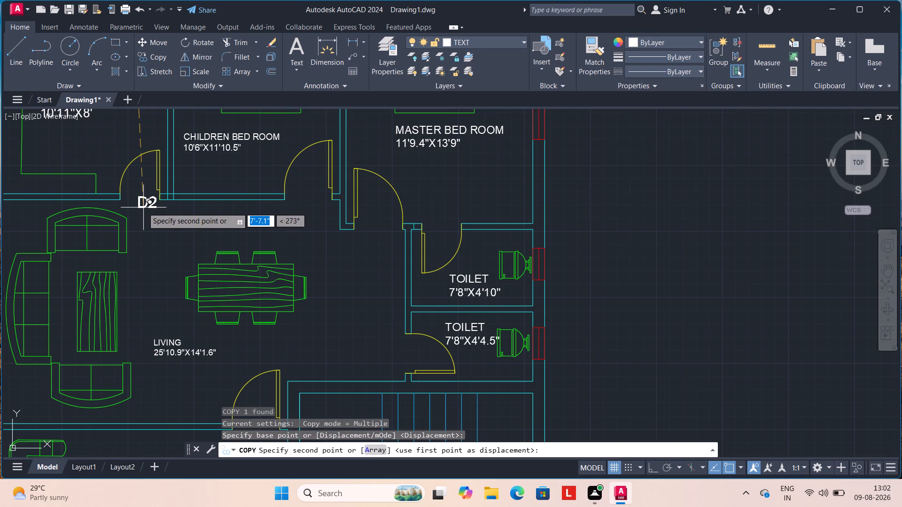
click(140, 207)
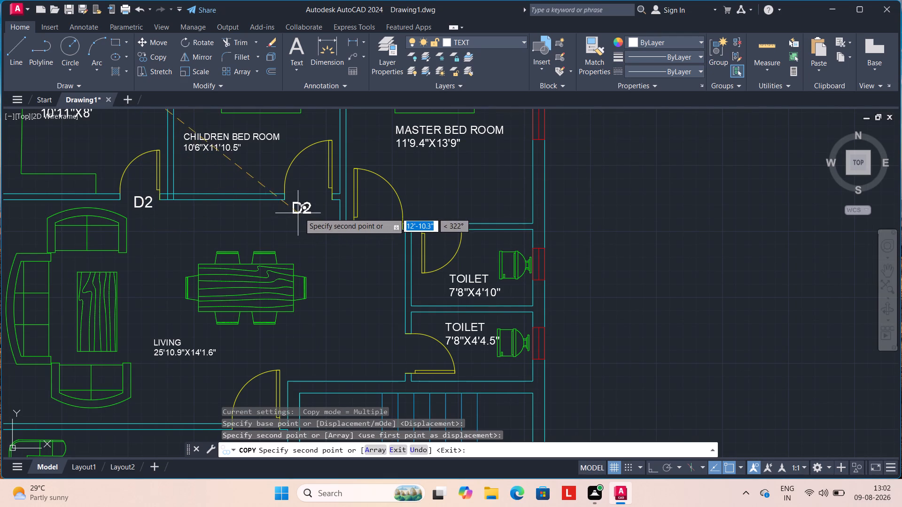
click(304, 207)
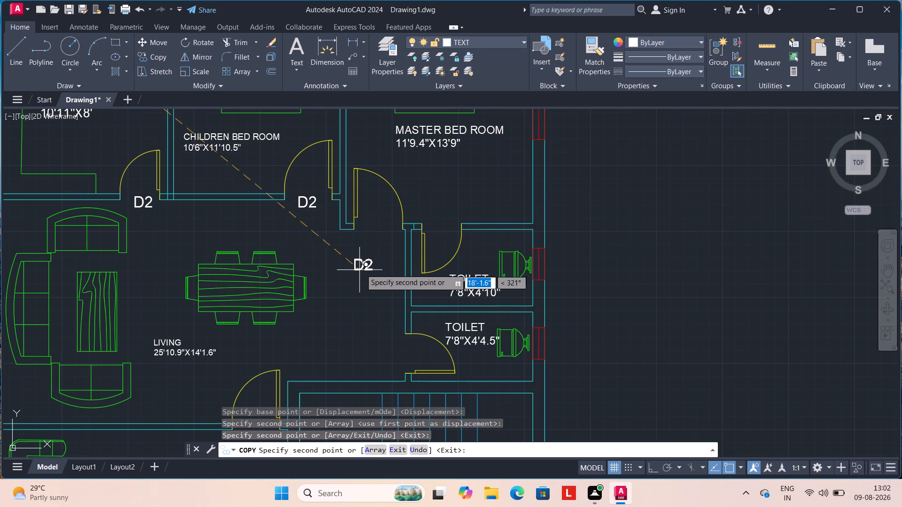
click(371, 247)
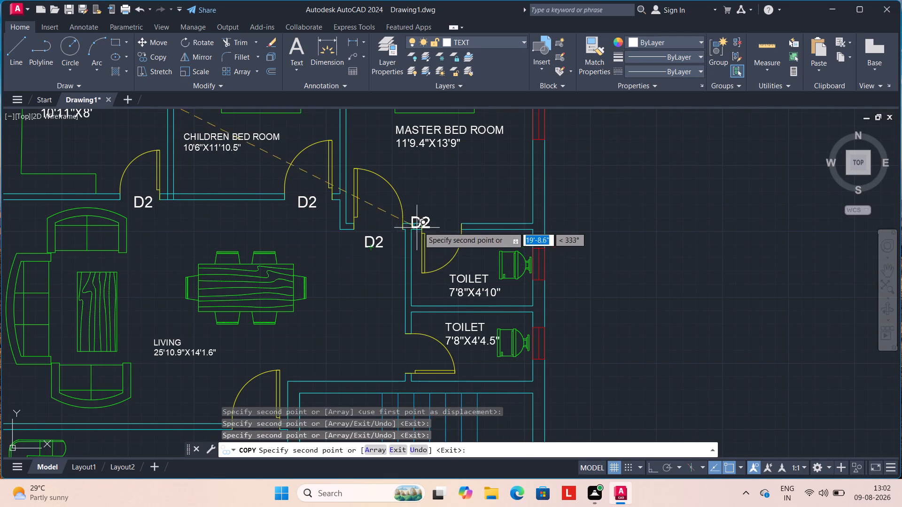
Place further D2 copies at both toilet doors, the living–drawing door and the double door between drawing room and staircase, ending the copy.
click(437, 221)
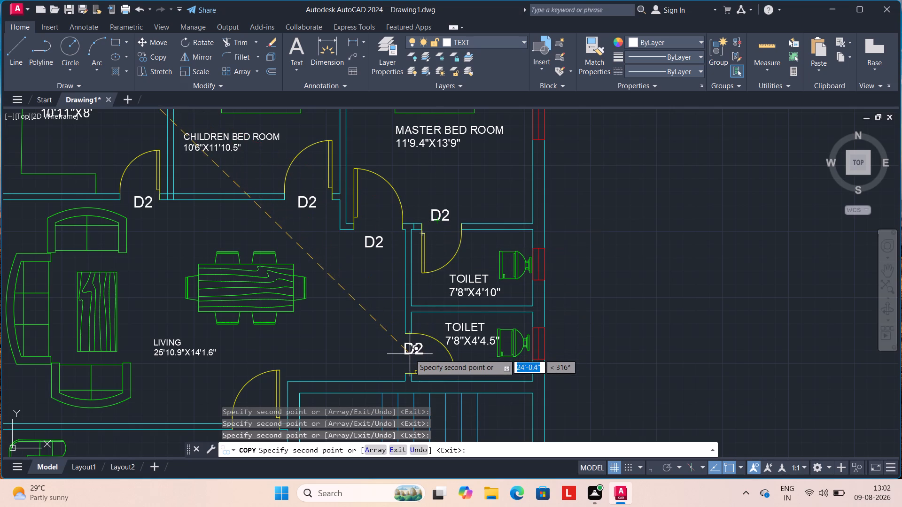
click(402, 356)
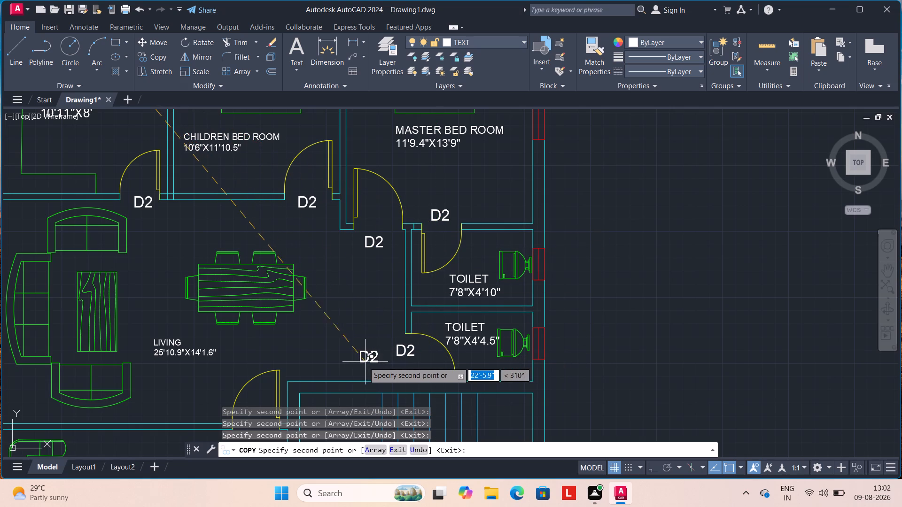
scroll(347, 340, down, 1)
middle_drag(350, 353, 340, 283)
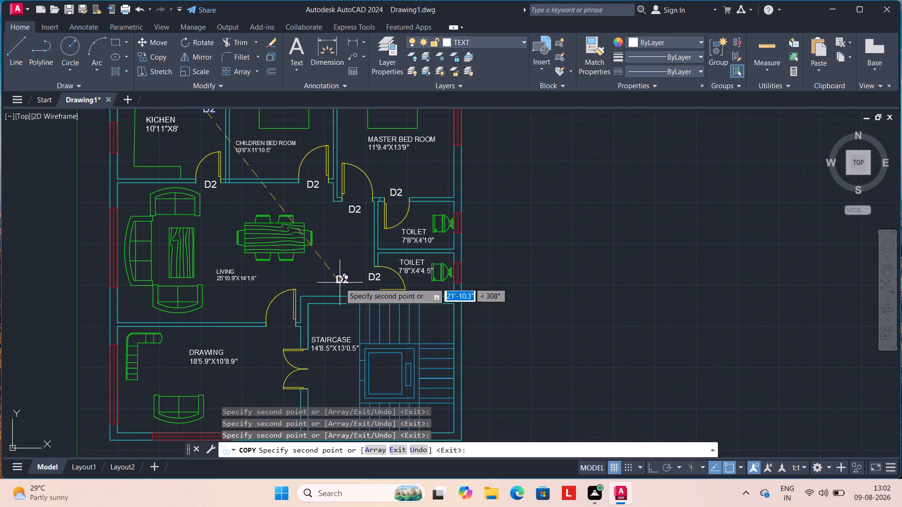
click(280, 330)
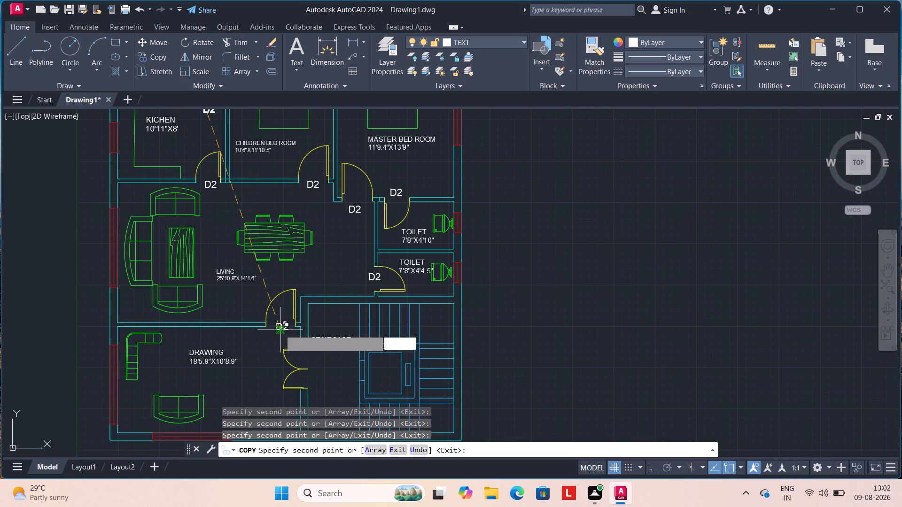
click(319, 373)
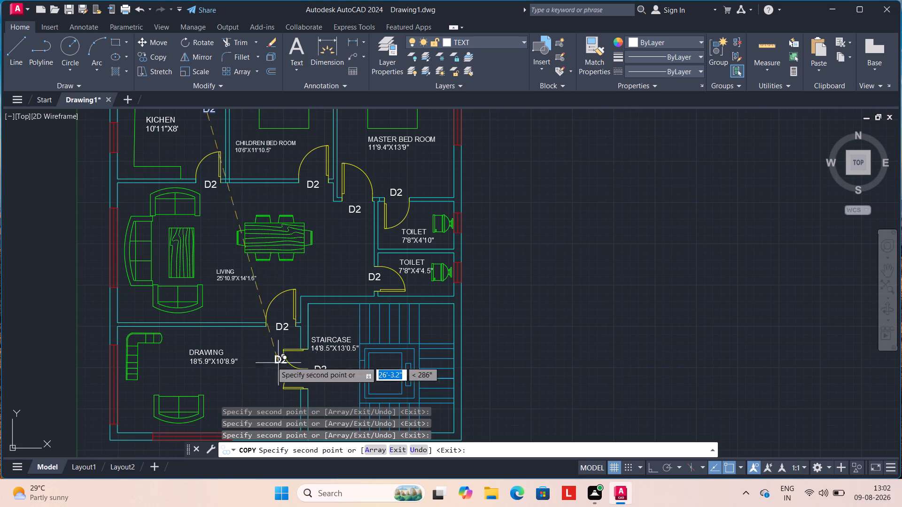
key(Escape)
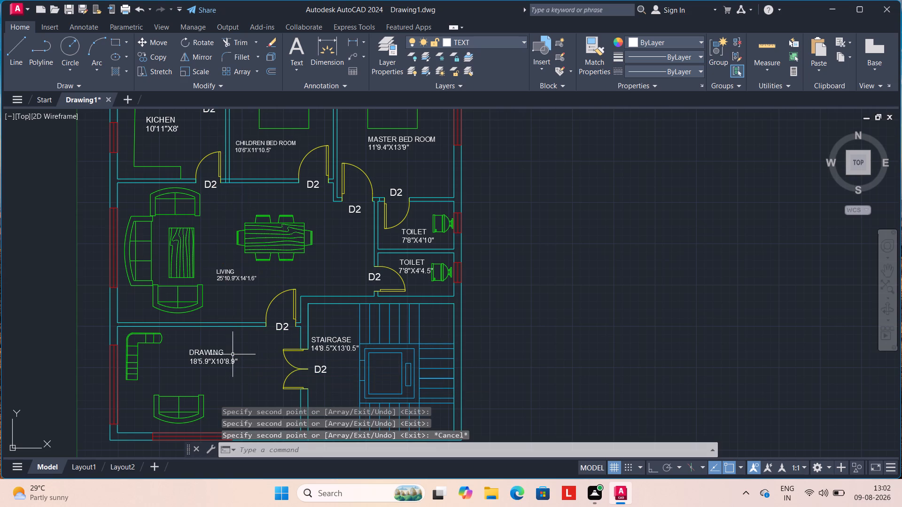
Change the door label below the children's bedroom door to D1 and finish editing the text.
scroll(231, 355, down, 2)
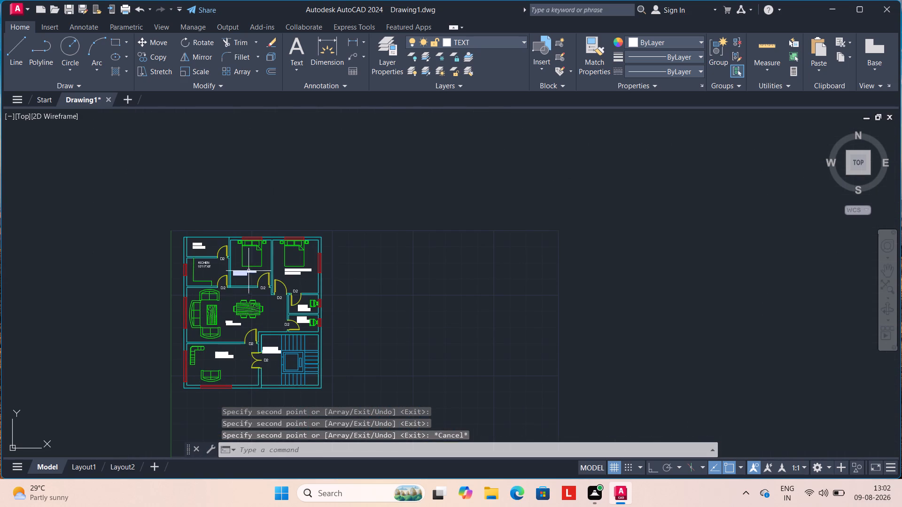
scroll(262, 284, up, 1)
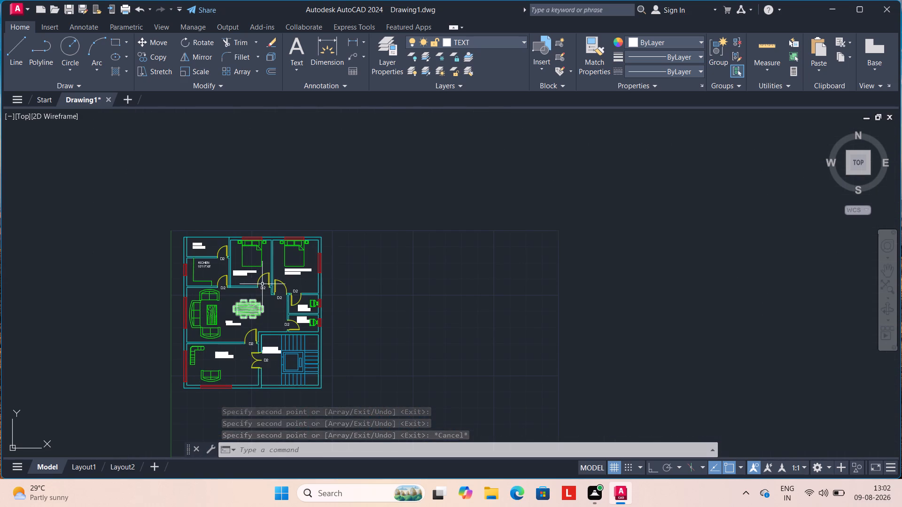
scroll(262, 284, up, 1)
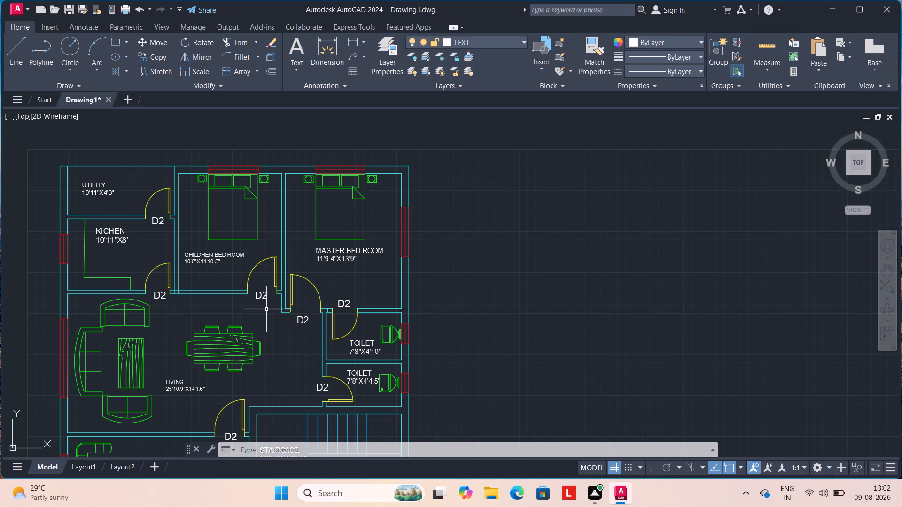
click(261, 295)
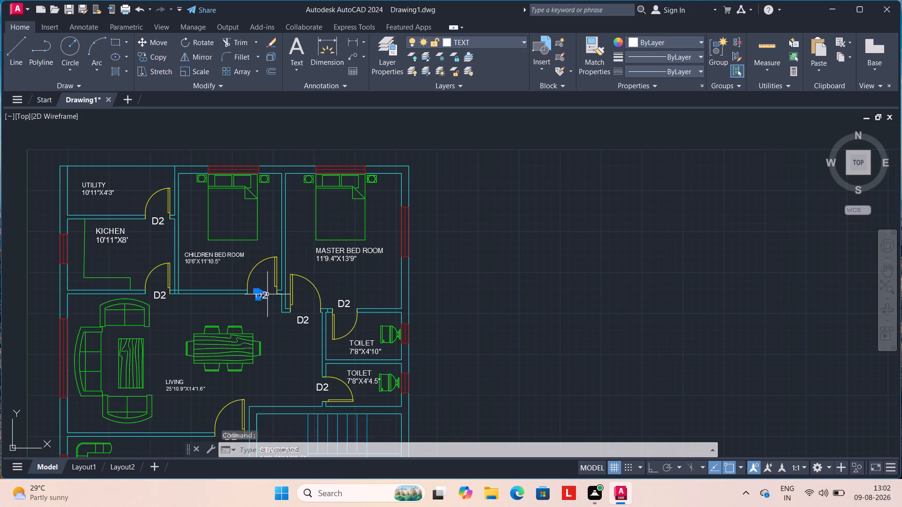
click(268, 294)
double_click(268, 294)
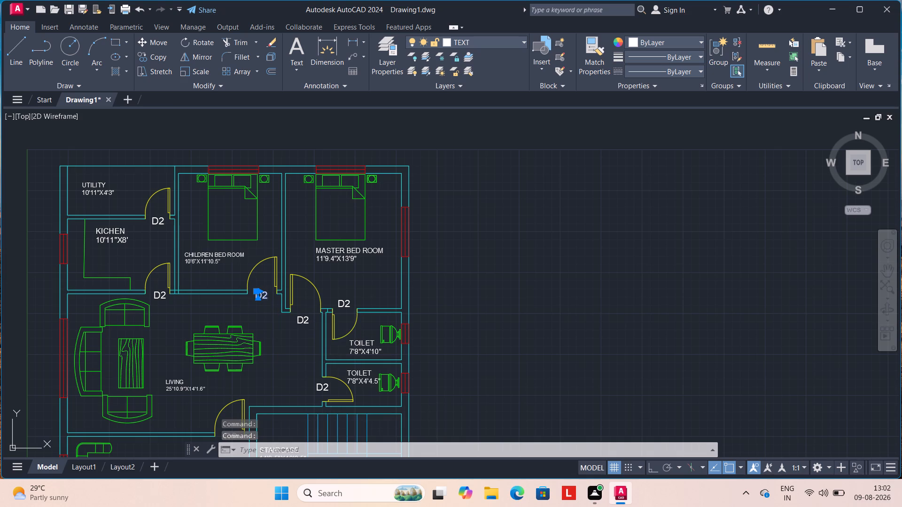
click(268, 294)
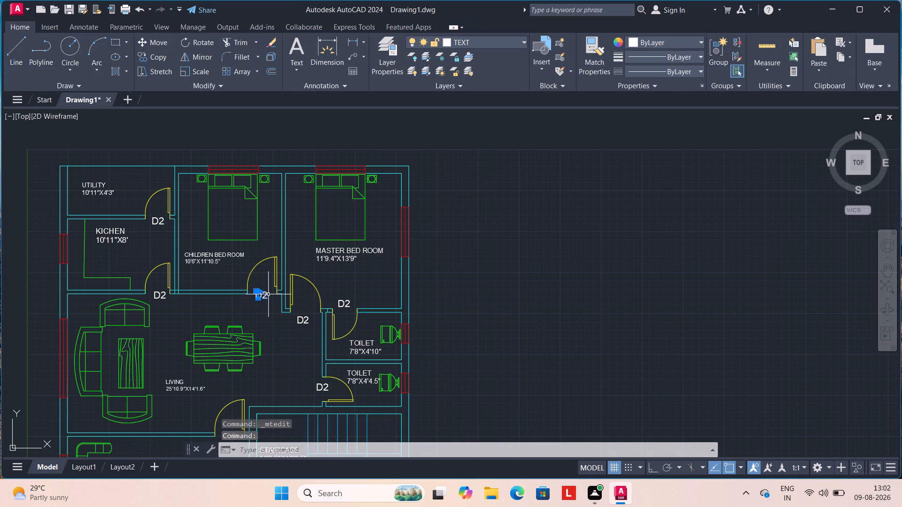
click(268, 294)
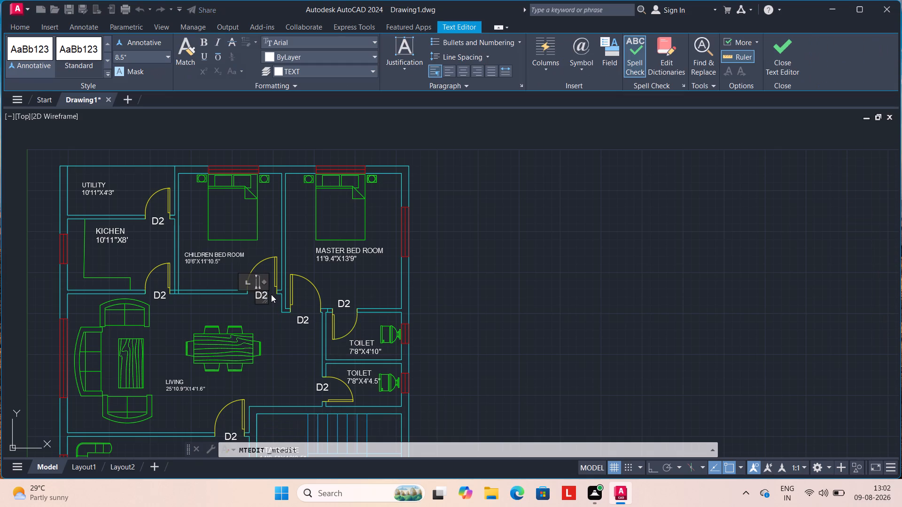
click(264, 294)
click(265, 294)
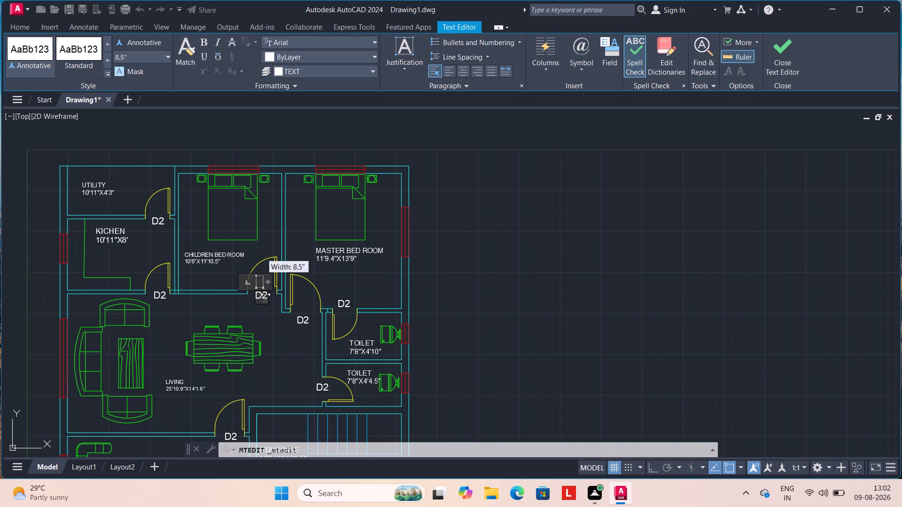
scroll(264, 301, up, 2)
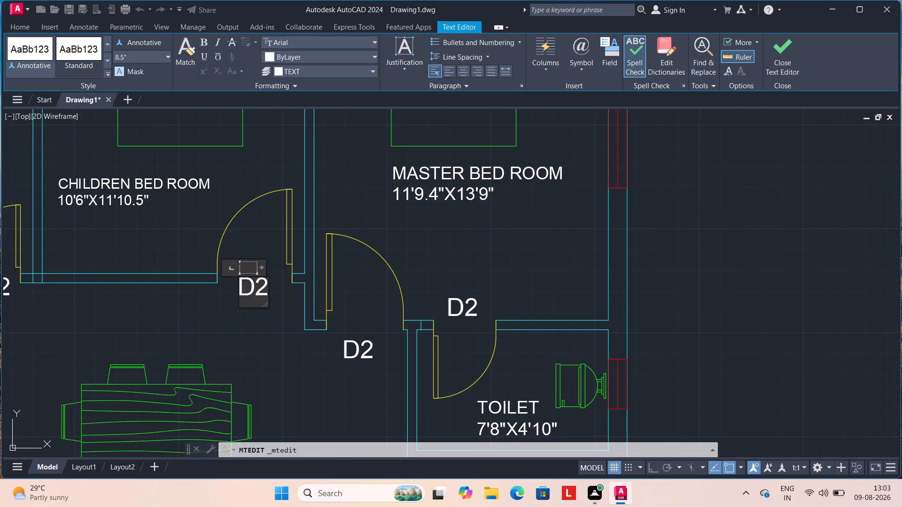
click(265, 288)
key(BackSpace)
key(1)
click(314, 347)
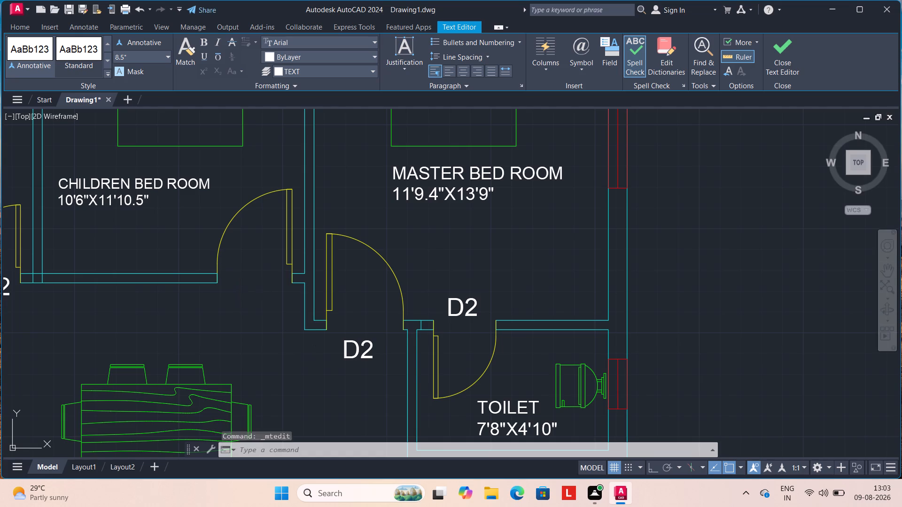
Change the door label below the master bedroom door to D1 and finish editing the text.
click(381, 354)
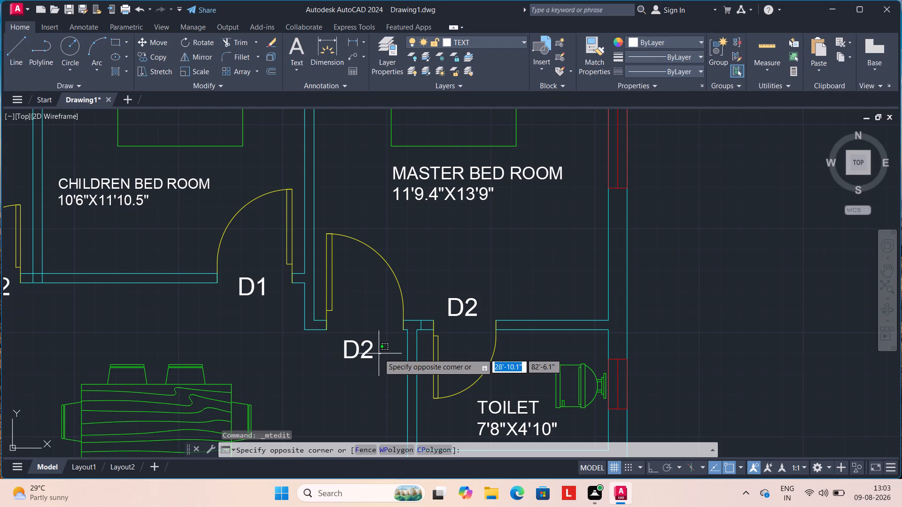
triple_click(379, 353)
double_click(377, 350)
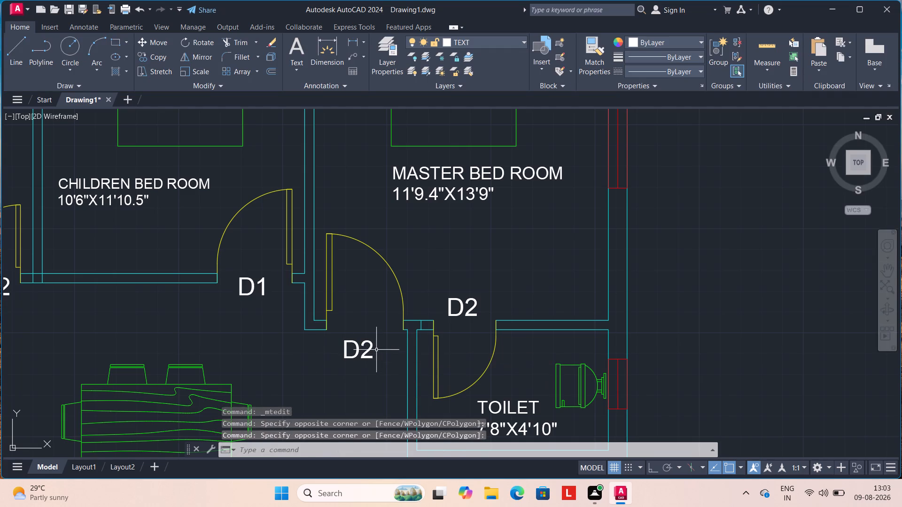
triple_click(376, 350)
double_click(373, 350)
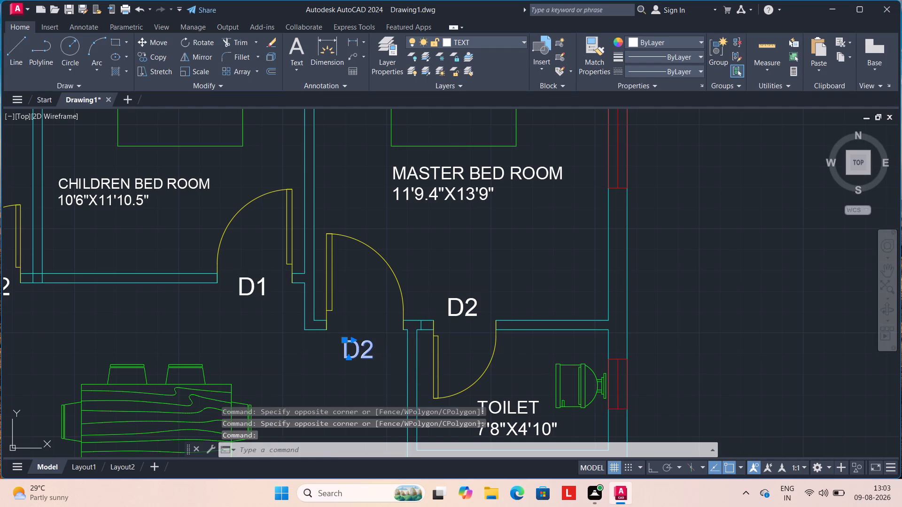
key(BackSpace)
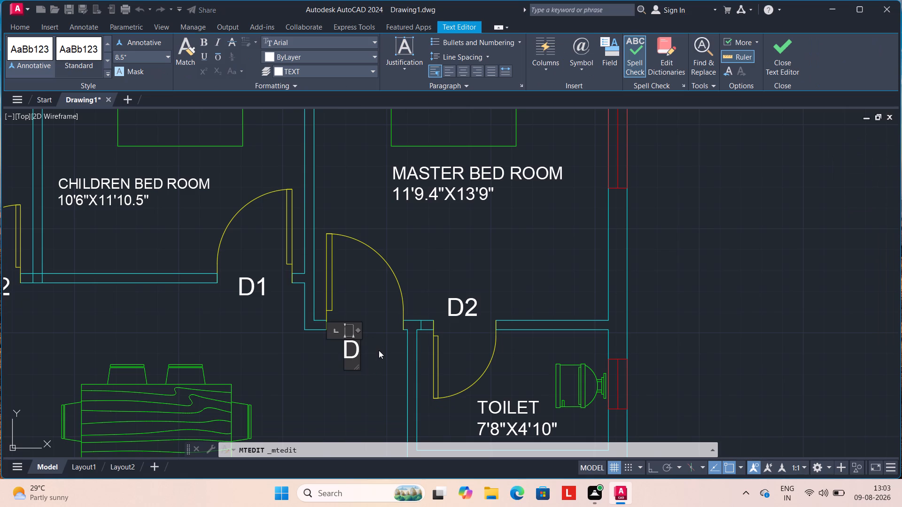
key(1)
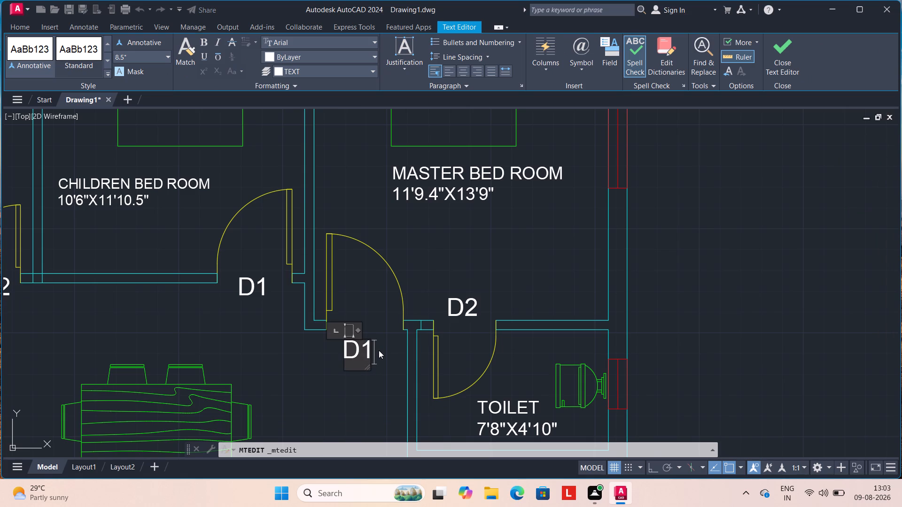
click(379, 350)
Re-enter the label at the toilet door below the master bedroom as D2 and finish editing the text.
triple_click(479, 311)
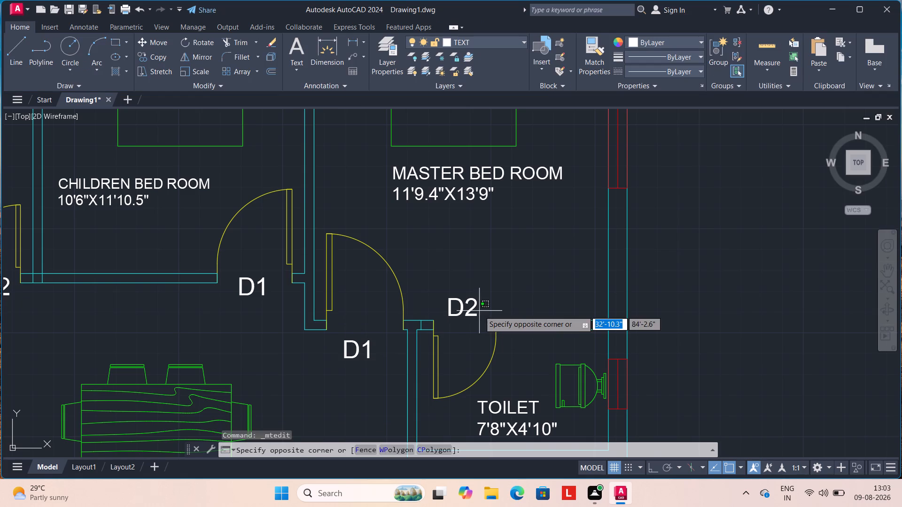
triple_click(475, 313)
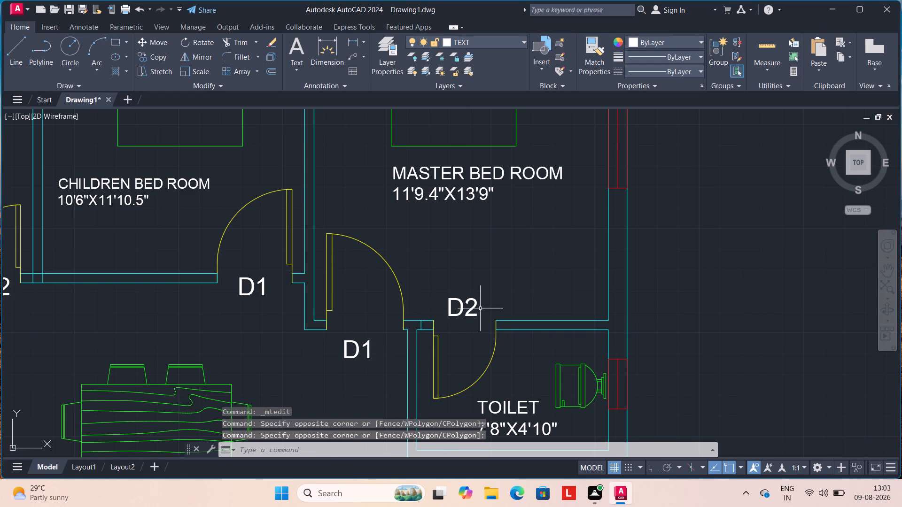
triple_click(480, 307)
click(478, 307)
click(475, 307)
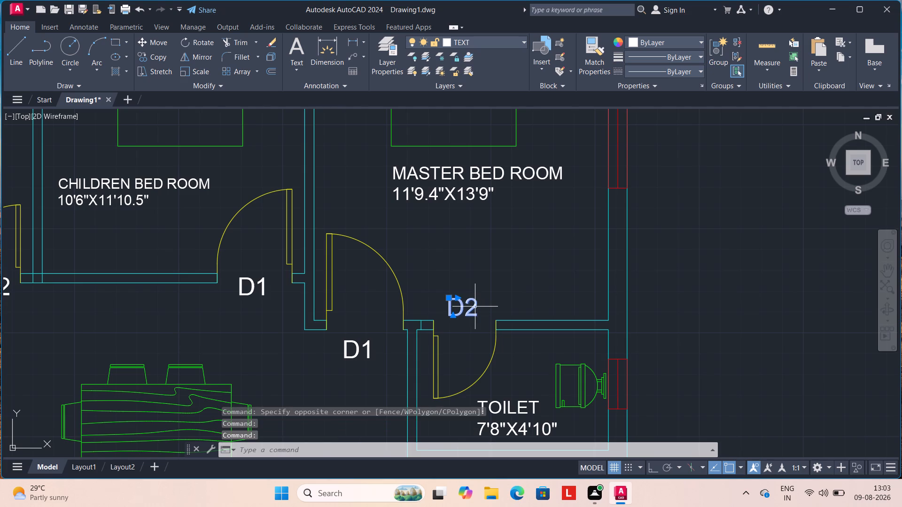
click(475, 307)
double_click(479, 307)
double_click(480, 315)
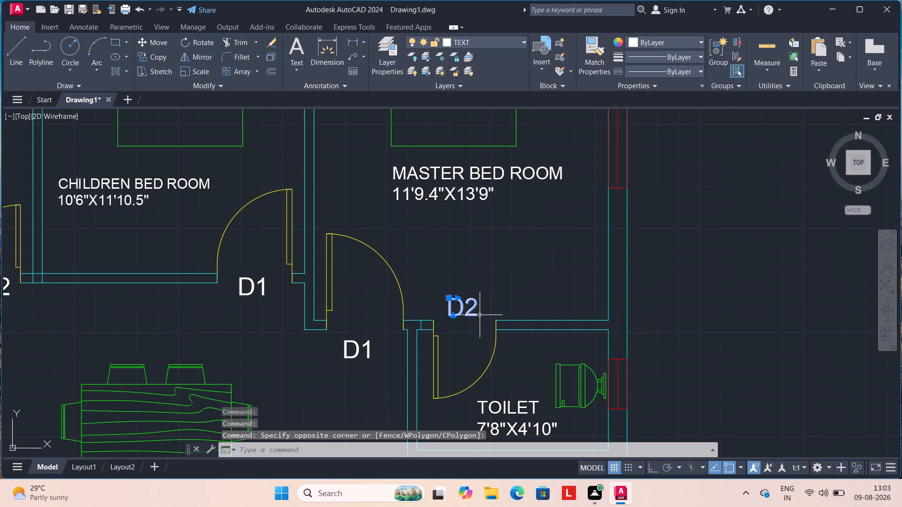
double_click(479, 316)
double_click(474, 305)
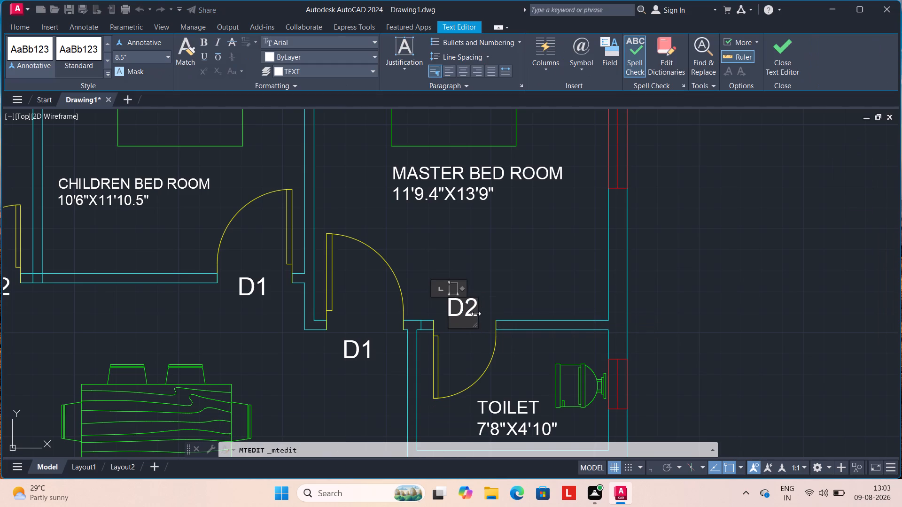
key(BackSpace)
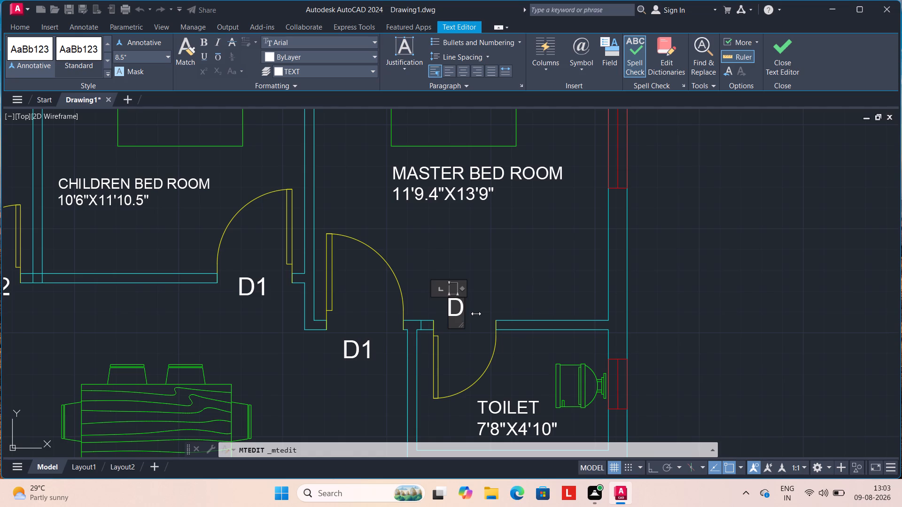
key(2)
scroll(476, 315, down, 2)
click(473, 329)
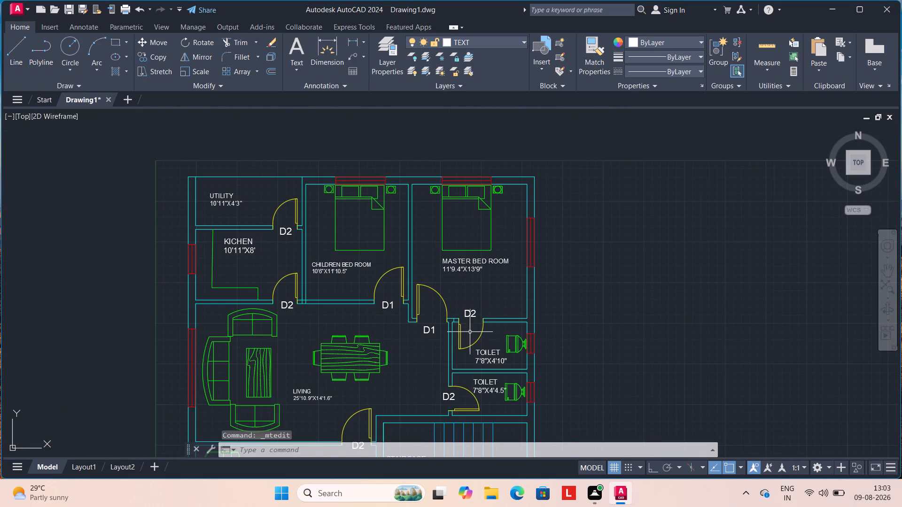
Change the label of the door between the living and drawing rooms to D1 and finish editing the text.
drag(467, 333, 452, 288)
middle_drag(459, 296, 411, 213)
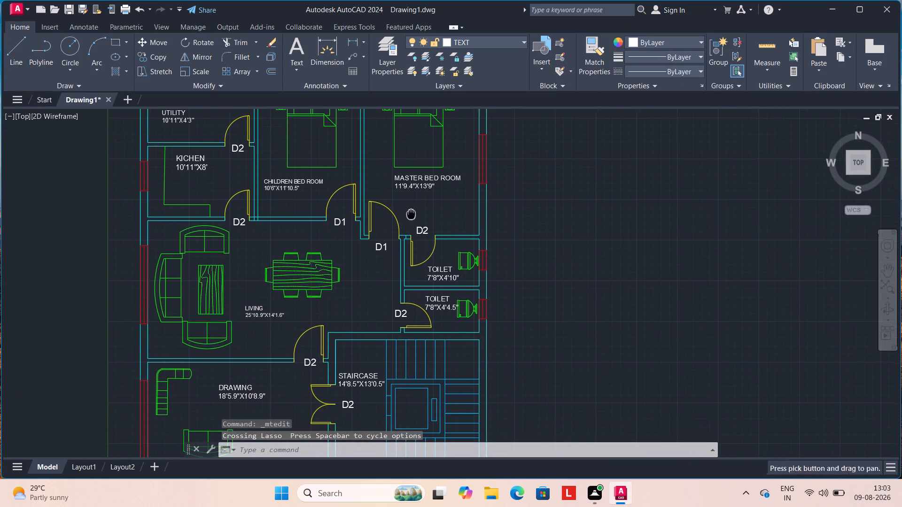
scroll(405, 322, up, 1)
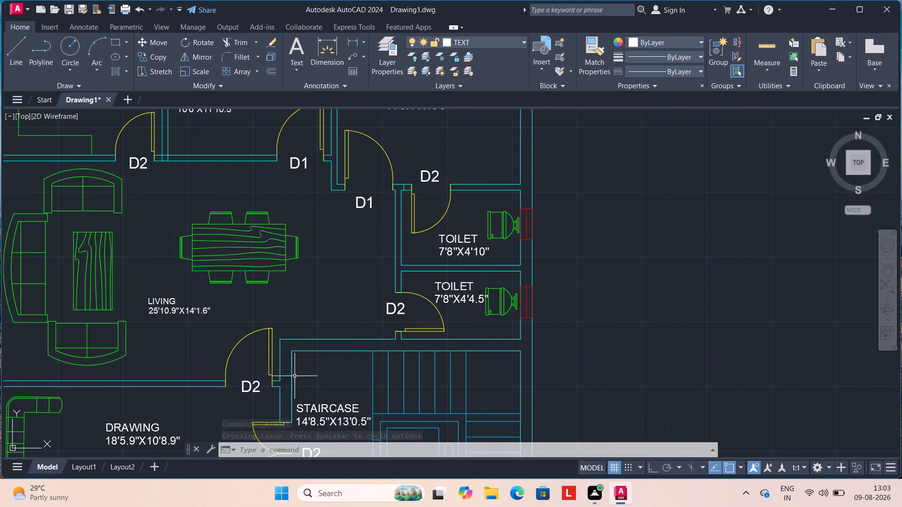
scroll(260, 399, down, 1)
middle_drag(260, 399, 262, 338)
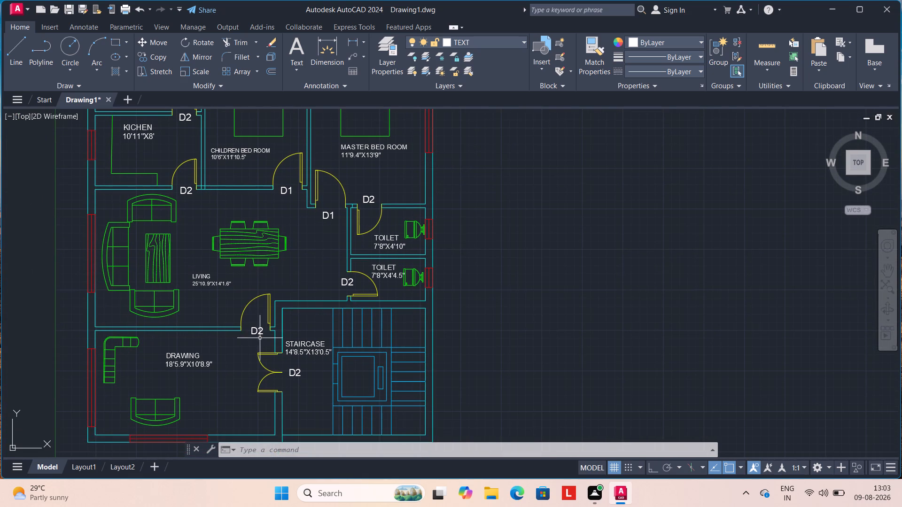
scroll(261, 346, up, 1)
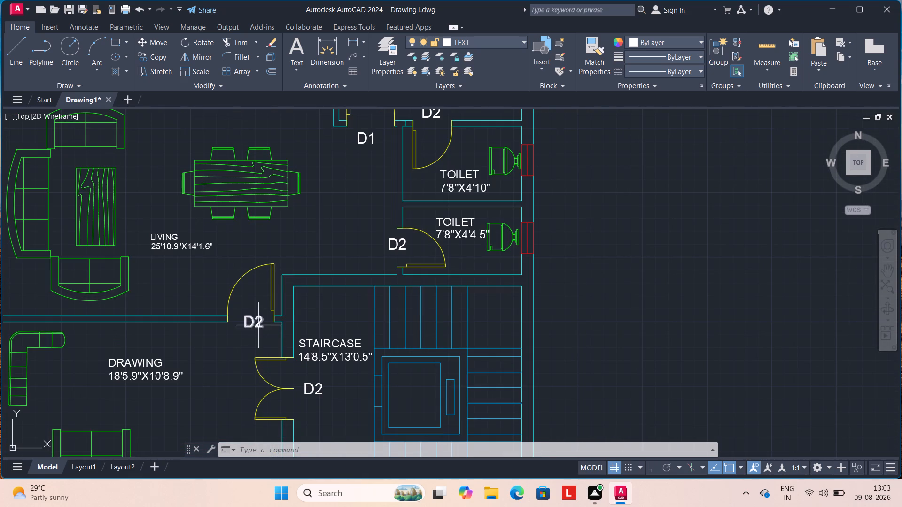
triple_click(261, 323)
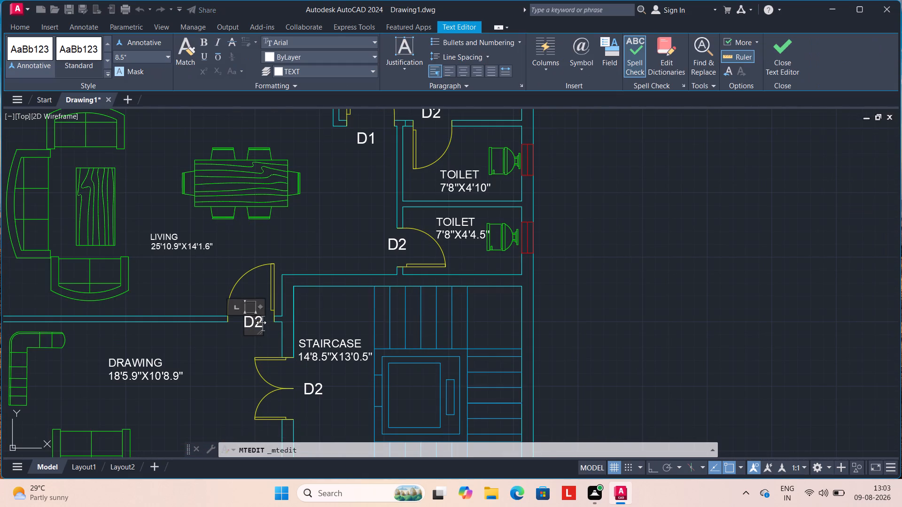
key(BackSpace)
key(1)
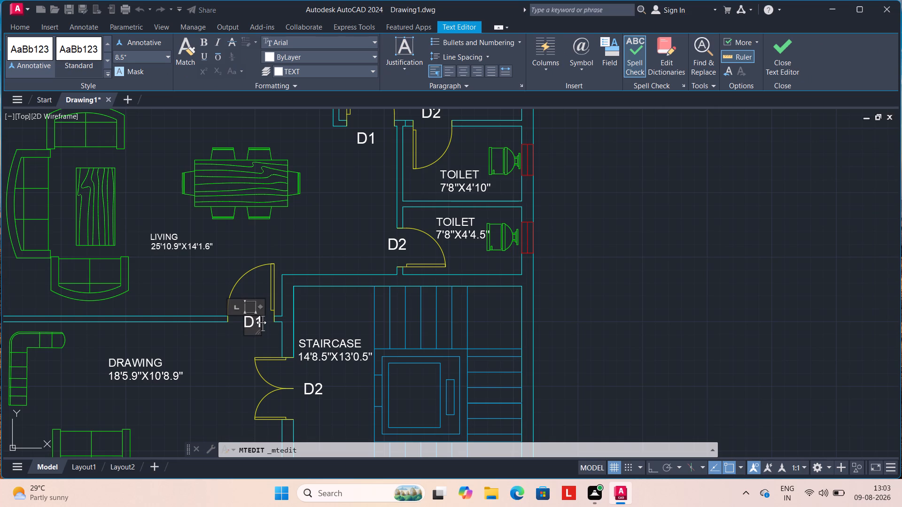
click(261, 323)
drag(261, 325, 261, 330)
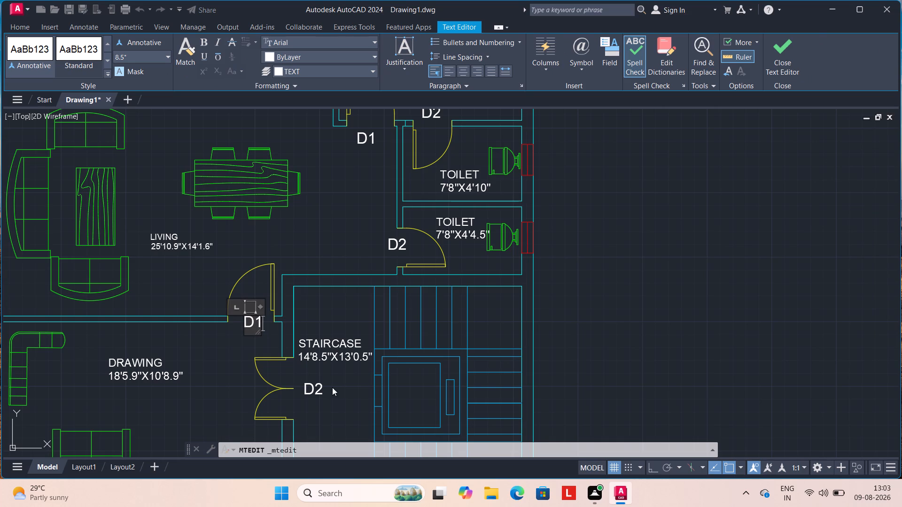
click(335, 388)
Change the label of the double door between the drawing room and staircase to MD and finish editing the text.
double_click(322, 391)
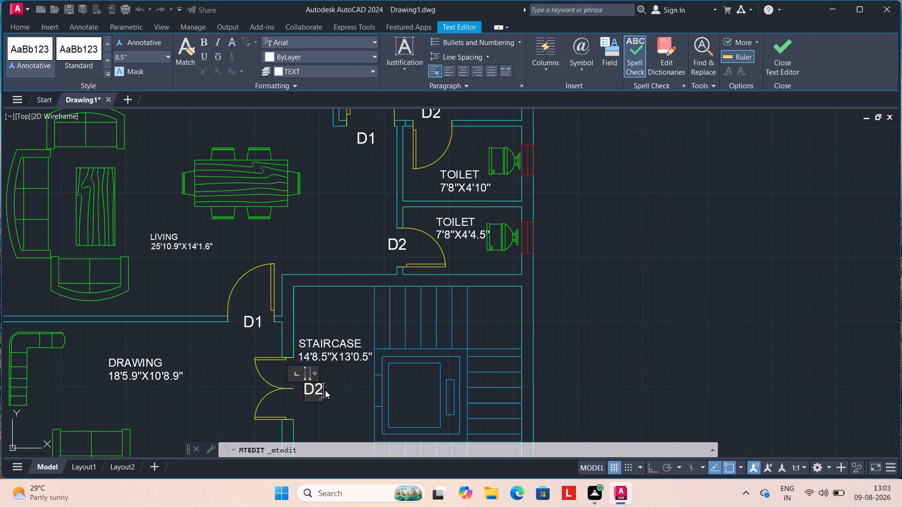
key(BackSpace)
key(BackSpace)
text(MD)
click(325, 390)
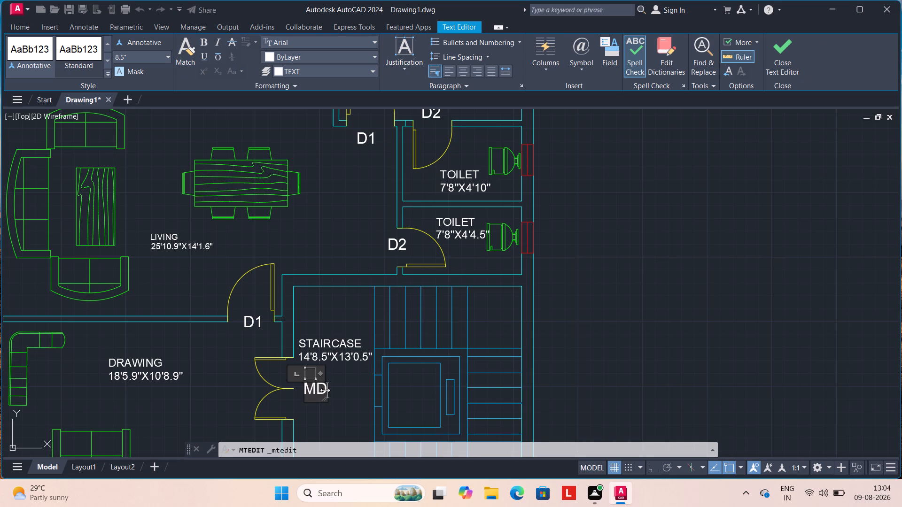
double_click(181, 369)
Start a multiline text window label beginning with W just above the children's bedroom window.
scroll(181, 369, down, 2)
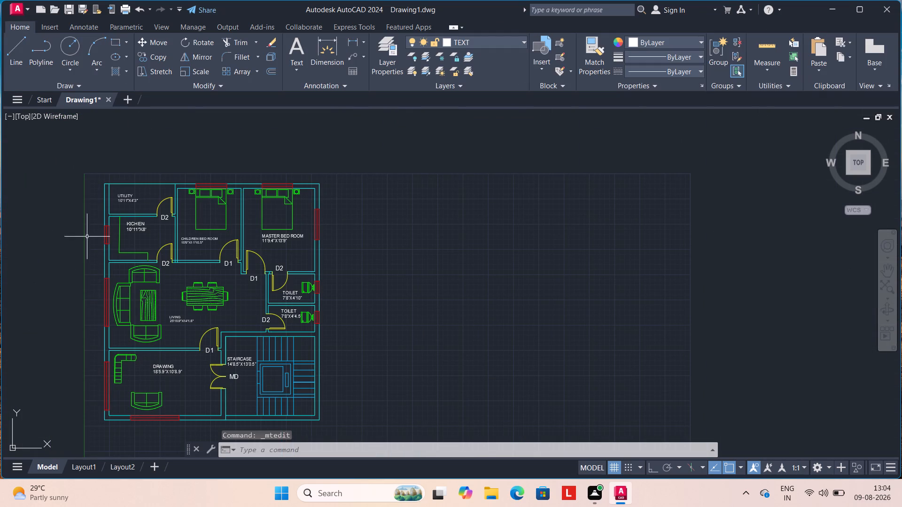
scroll(194, 172, up, 1)
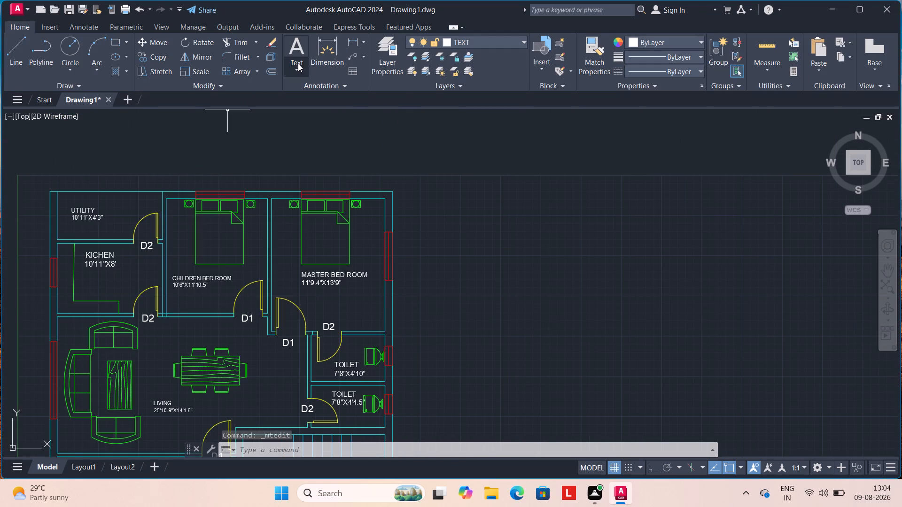
click(298, 68)
click(300, 83)
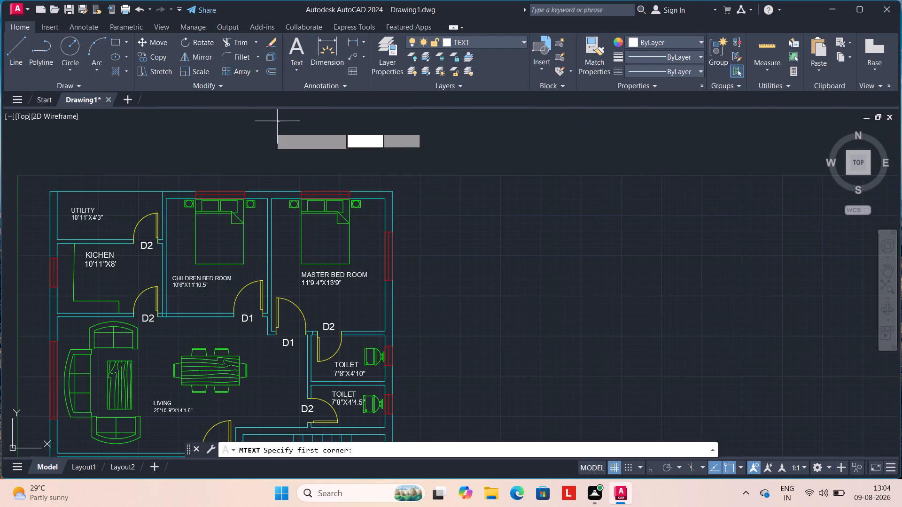
scroll(207, 185, up, 1)
triple_click(201, 187)
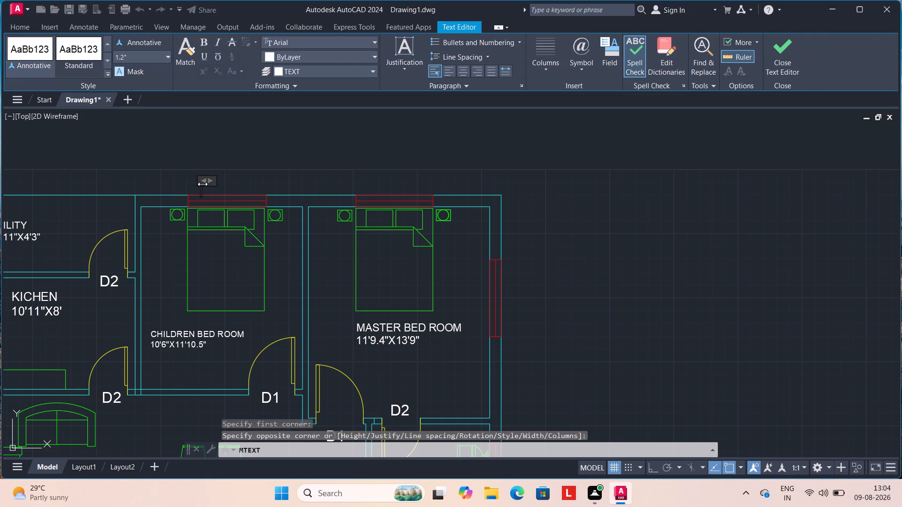
drag(202, 184, 203, 178)
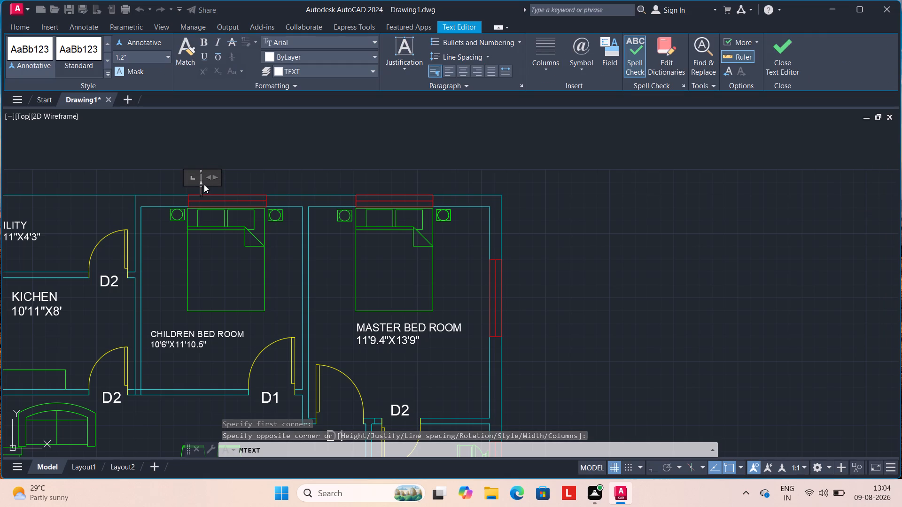
key(w)
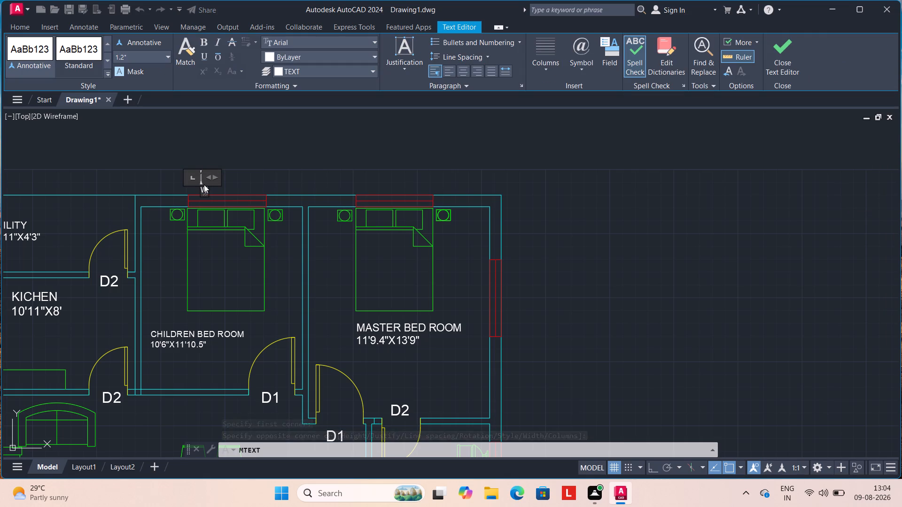